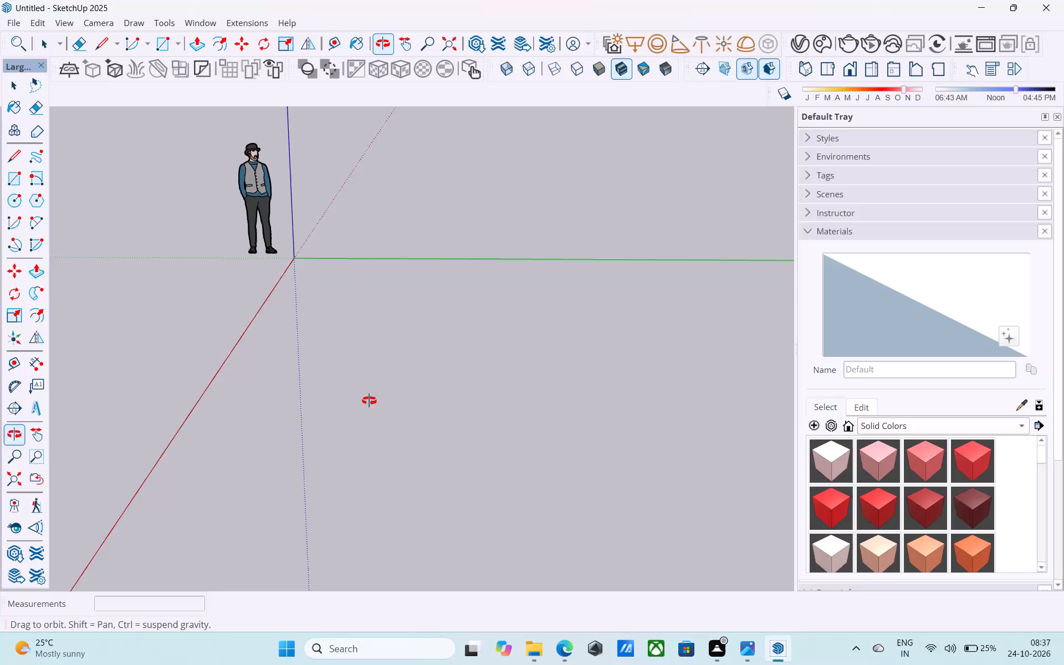
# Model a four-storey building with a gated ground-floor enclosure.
# Draw a 40' by 30' rectangle on the ground plane near the origin, in the positive red and green quadrant.
pyautogui.moveTo(382, 386); pyautogui.dragTo(400, 473)
pyautogui.keyDown('ctrl'); pyautogui.scroll(-8, 400, 473); pyautogui.keyUp('ctrl')
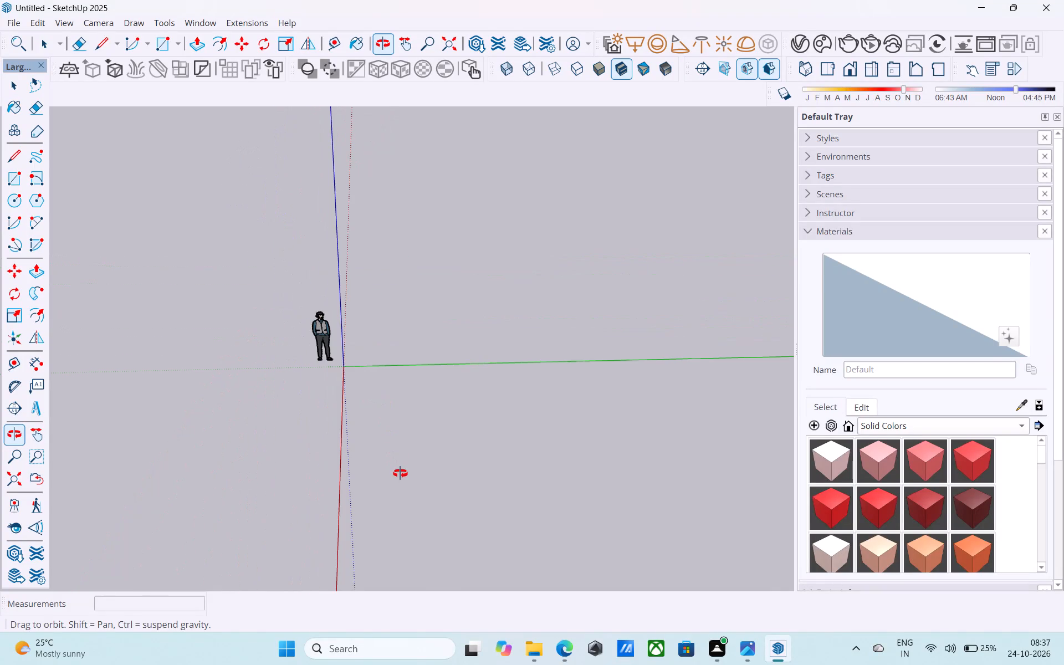
pyautogui.moveTo(407, 481); pyautogui.dragTo(379, 407)
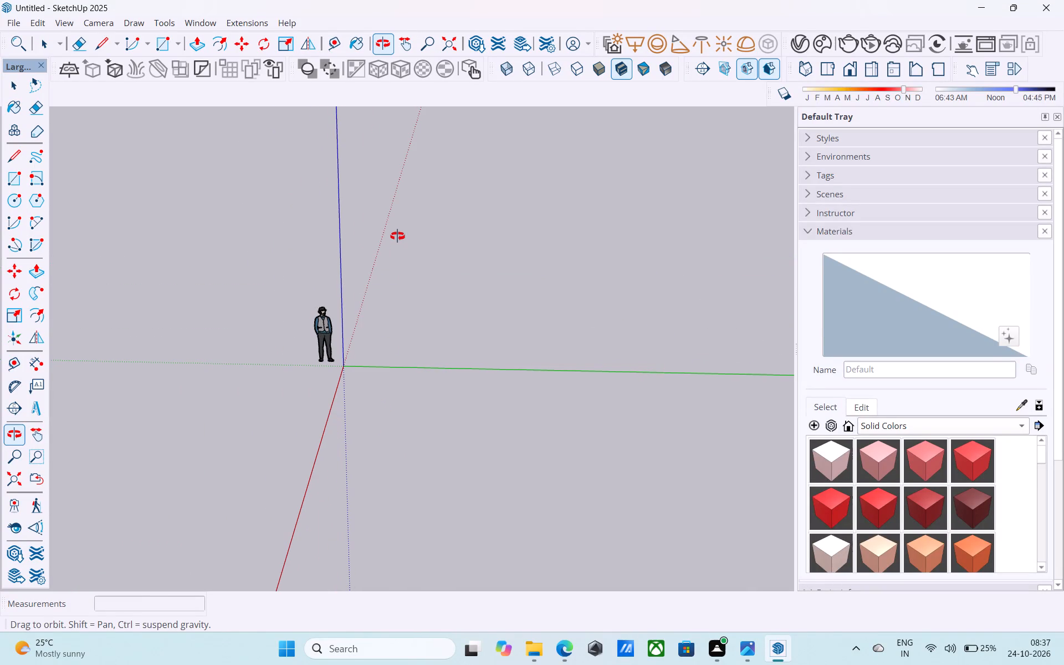
pyautogui.keyDown('ctrl'); pyautogui.scroll(-4, 391, 243); pyautogui.keyUp('ctrl')
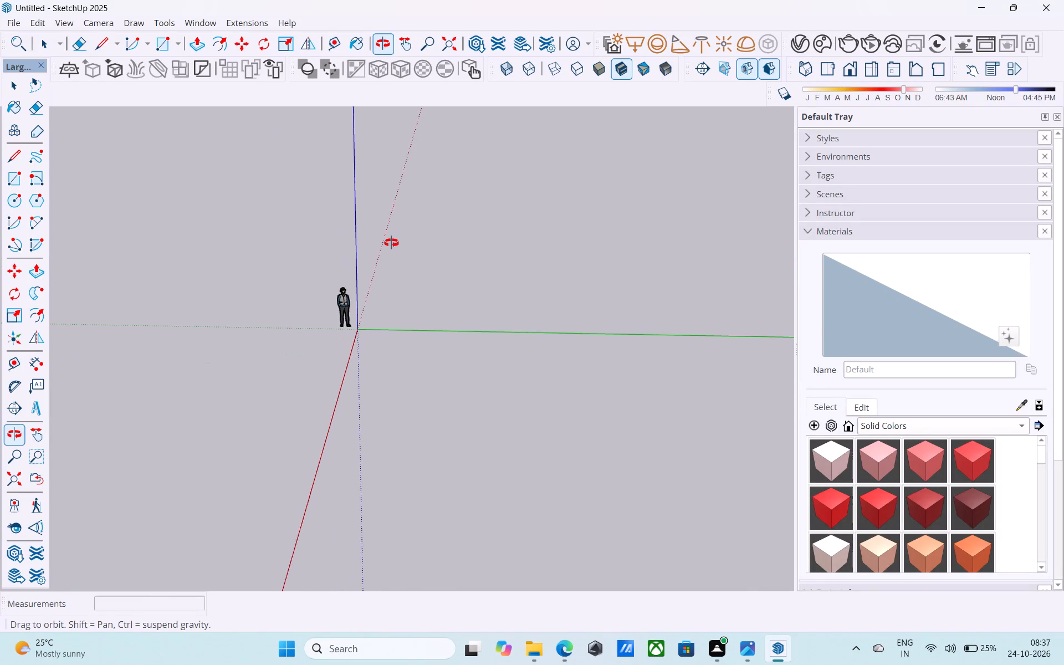
pyautogui.keyDown('ctrl'); pyautogui.scroll(-8, 391, 243); pyautogui.keyUp('ctrl')
pyautogui.moveTo(418, 301); pyautogui.dragTo(458, 390)
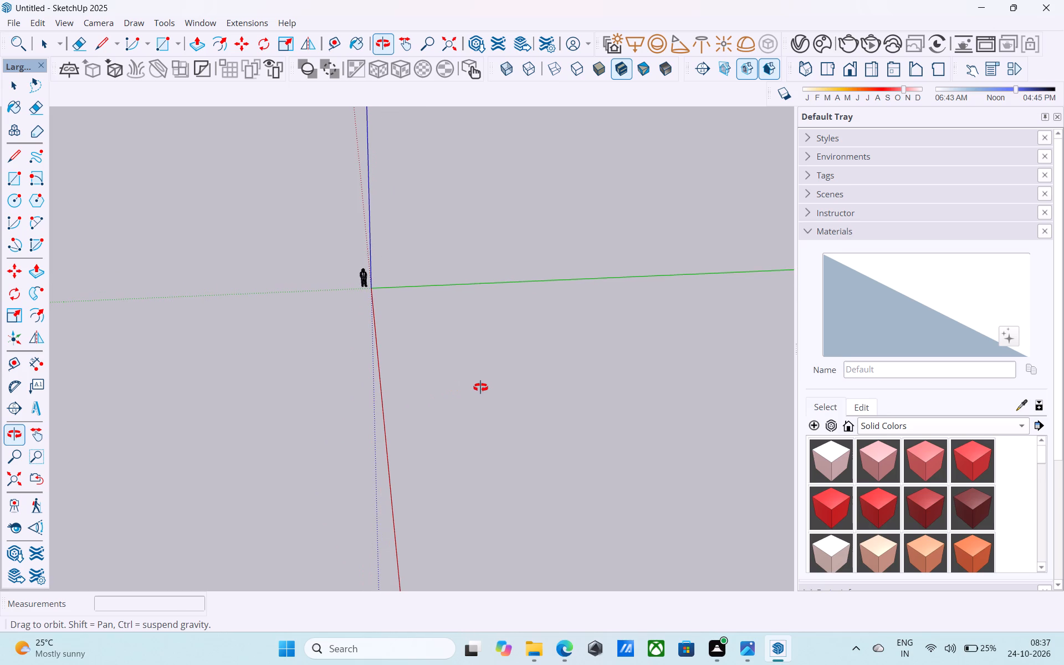
pyautogui.press('space')
pyautogui.press('space')
pyautogui.press('space')
pyautogui.press('space')
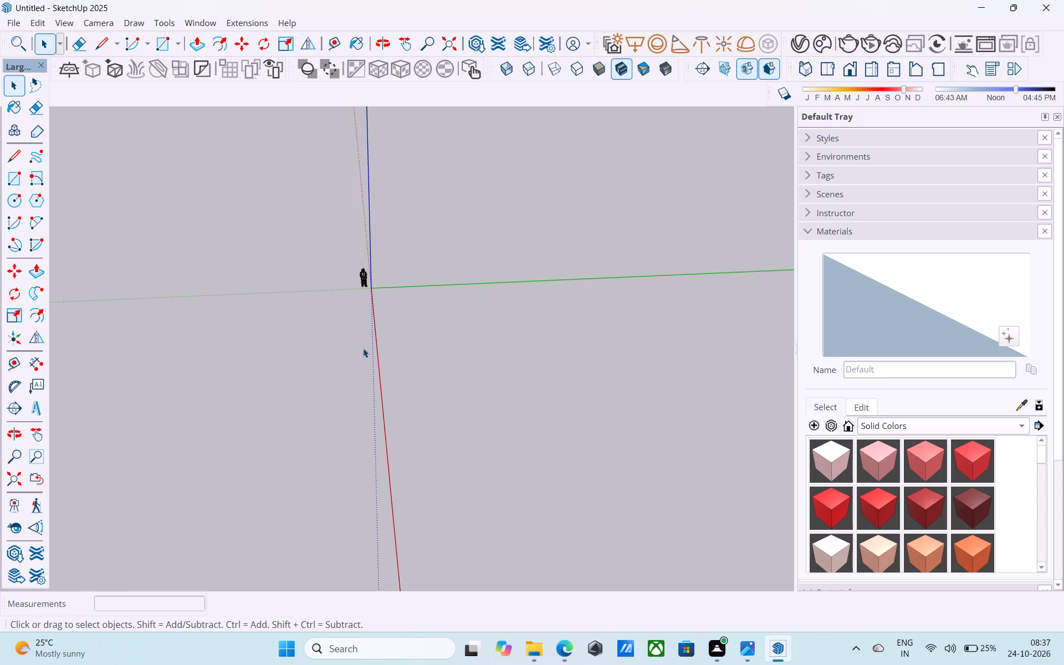
pyautogui.press('r')
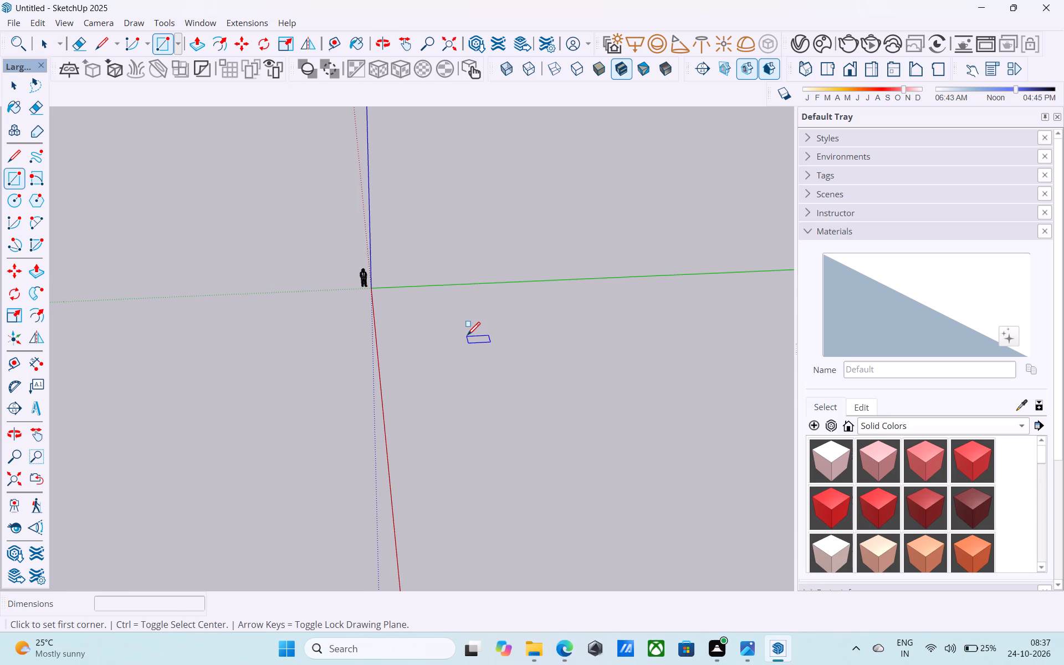
pyautogui.moveTo(477, 360); pyautogui.dragTo(624, 475)
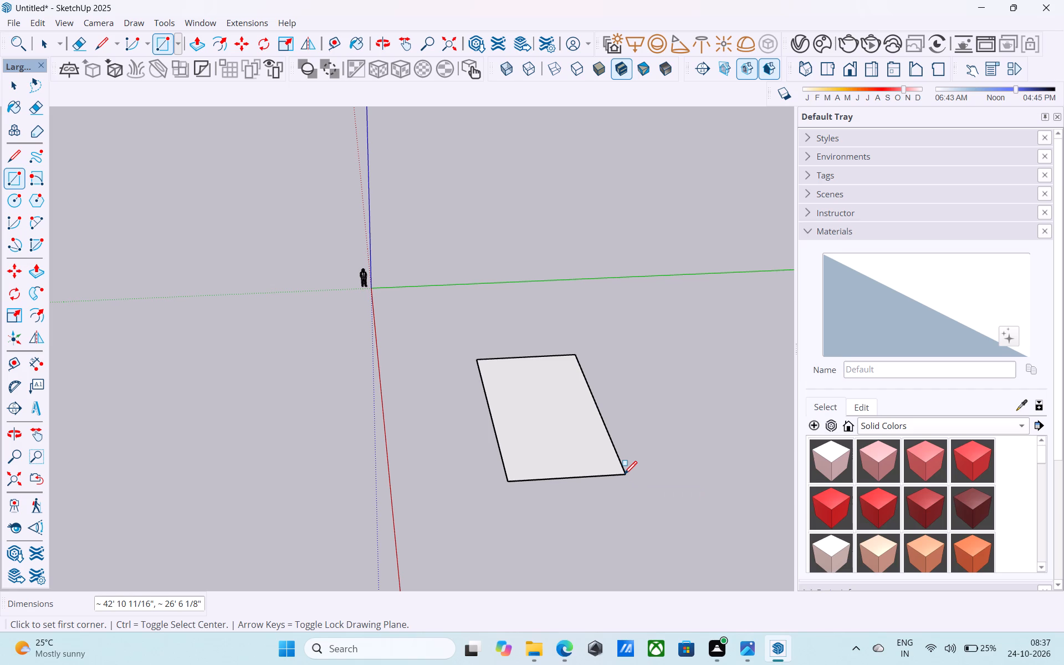
pyautogui.write("40',30'")
pyautogui.press('Return')
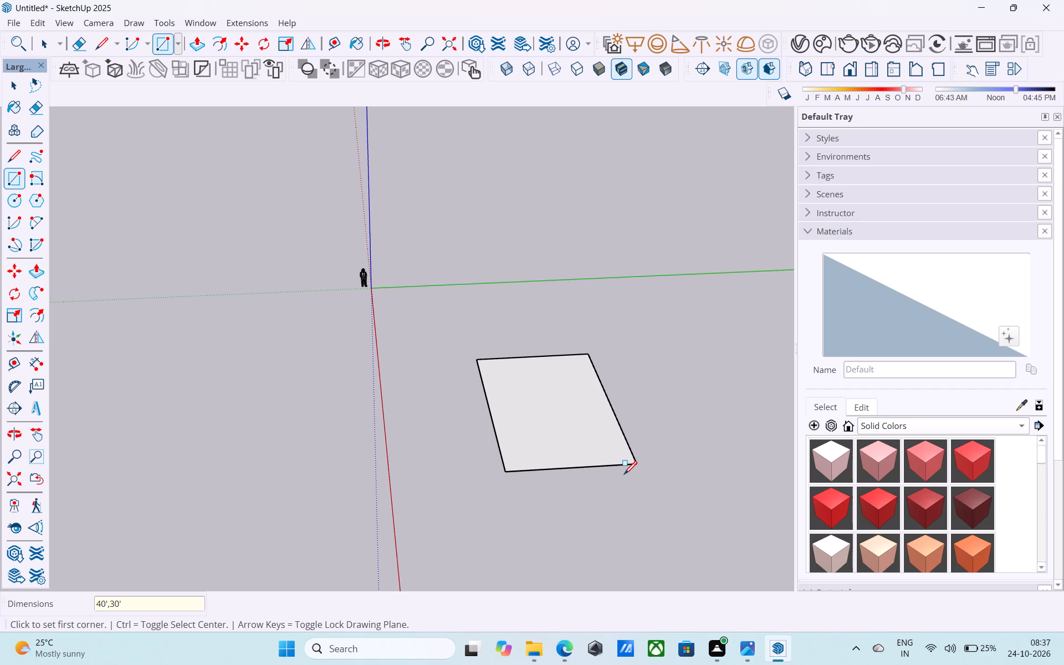
pyautogui.press('space')
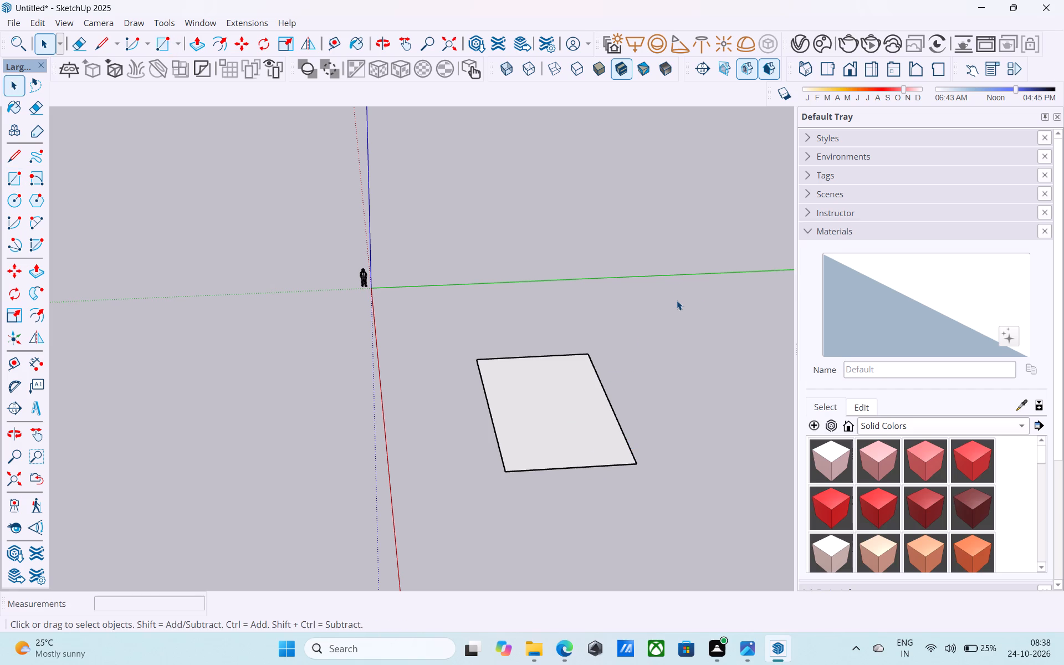
# Offset the rectangle's outline 9" inward to form the wall thickness.
pyautogui.click(580, 398)
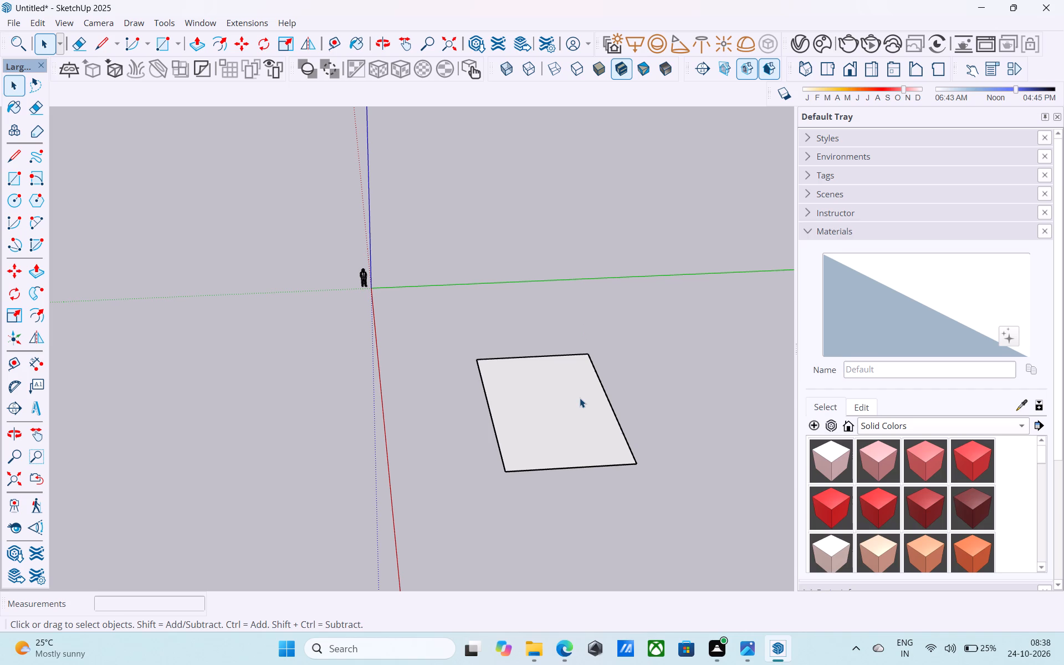
pyautogui.press('f')
pyautogui.click(580, 398)
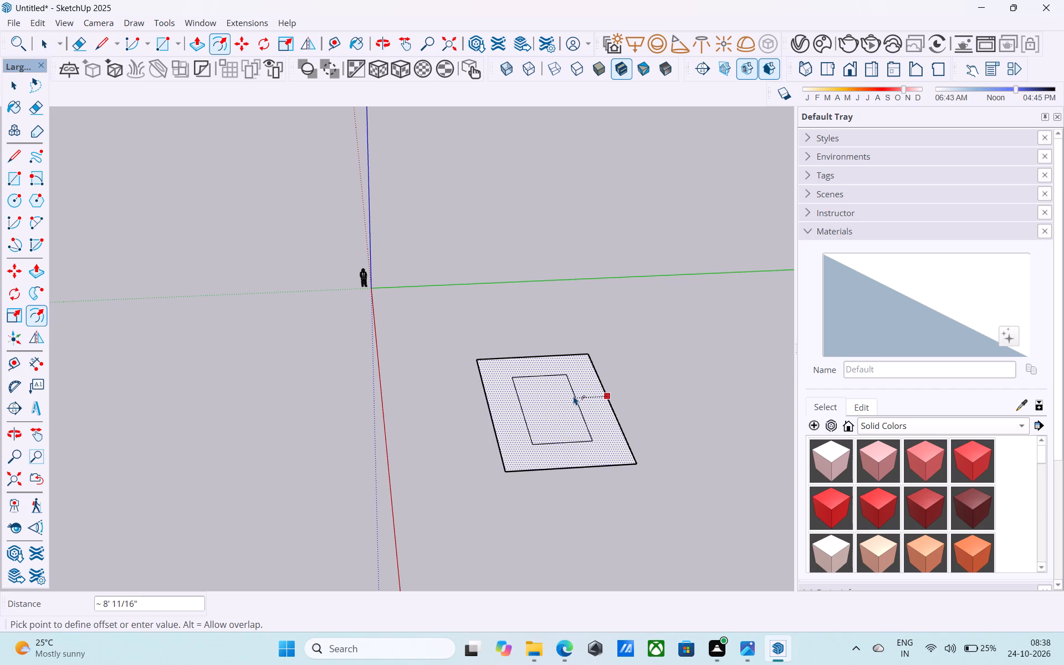
pyautogui.press('9')
pyautogui.hotkey('shift', '"')
pyautogui.press('Return')
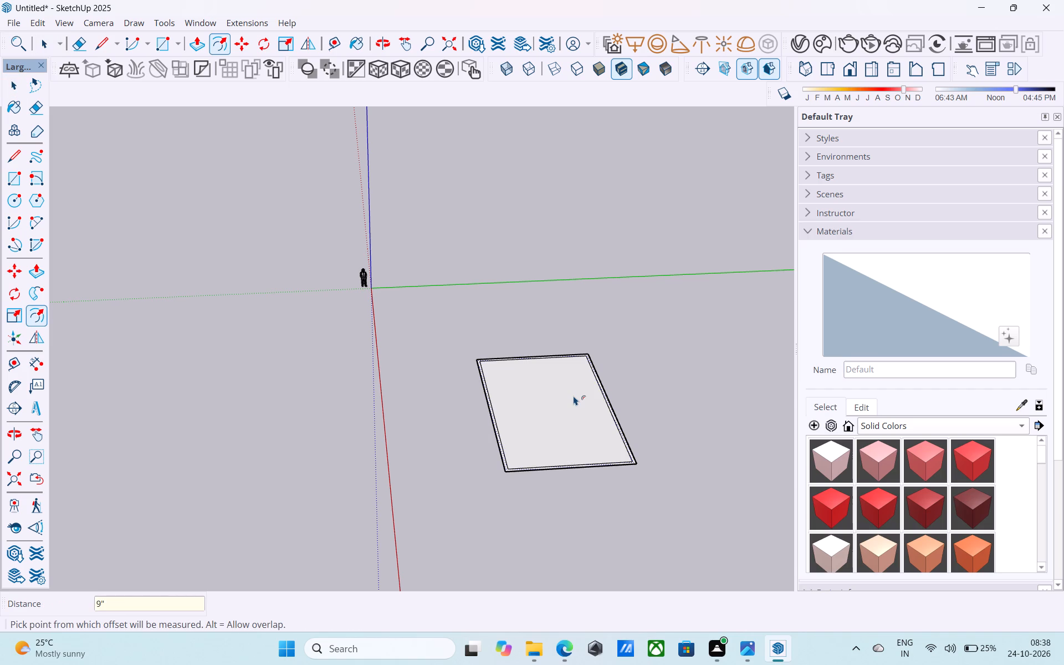
pyautogui.press('space')
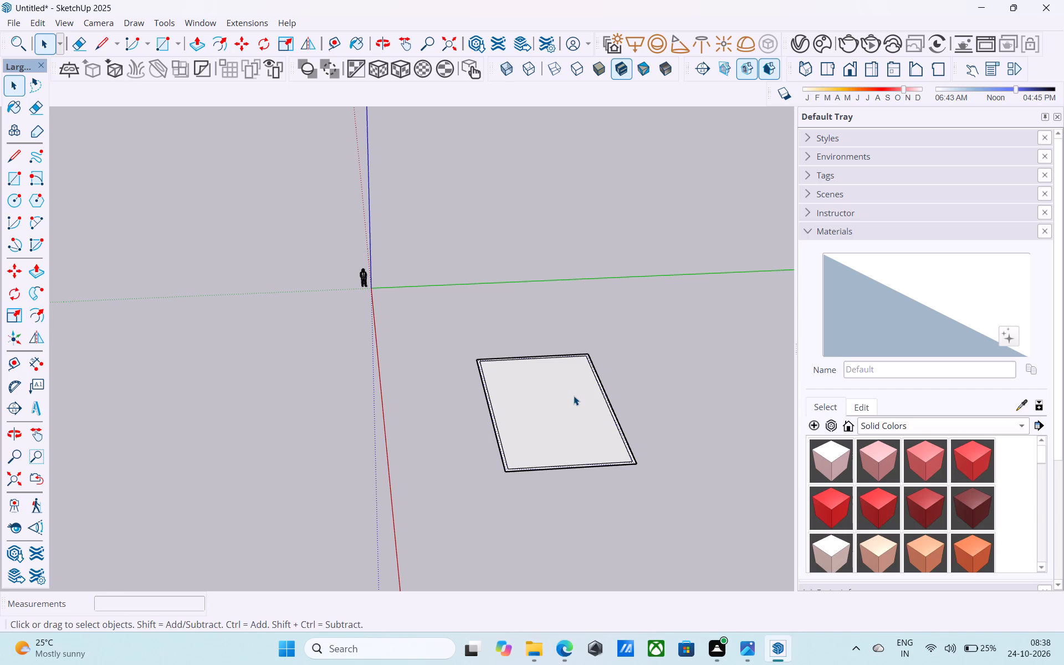
# Push/pull the narrow border face up 10' to raise the walls around the floor.
pyautogui.keyDown('ctrl'); pyautogui.scroll(3, 559, 477); pyautogui.keyUp('ctrl')
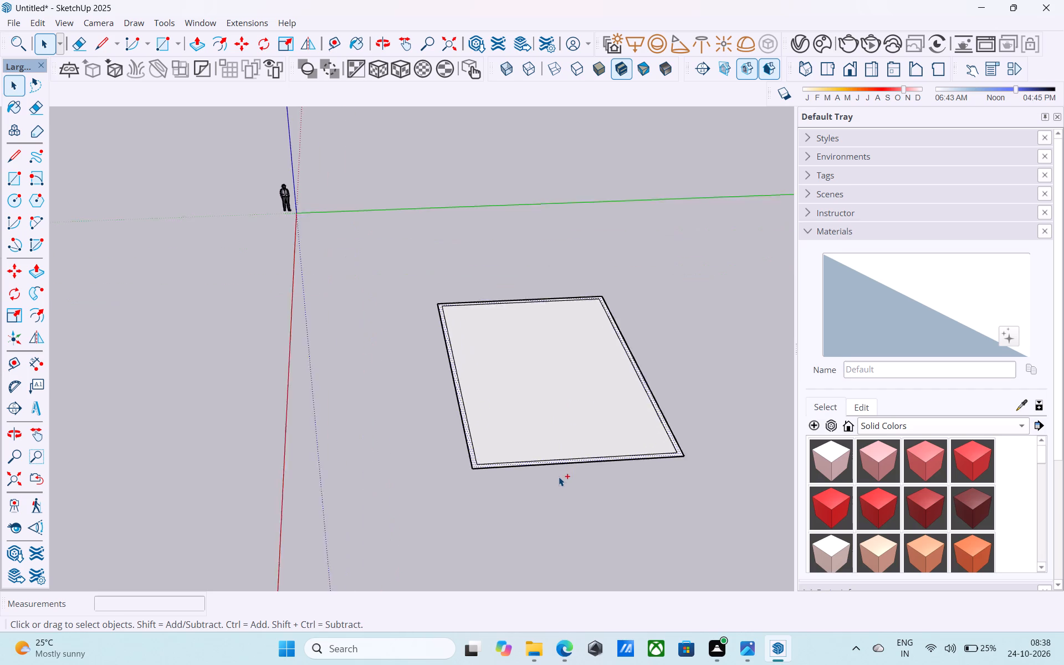
pyautogui.keyDown('ctrl'); pyautogui.scroll(3, 559, 477); pyautogui.keyUp('ctrl')
pyautogui.press('p')
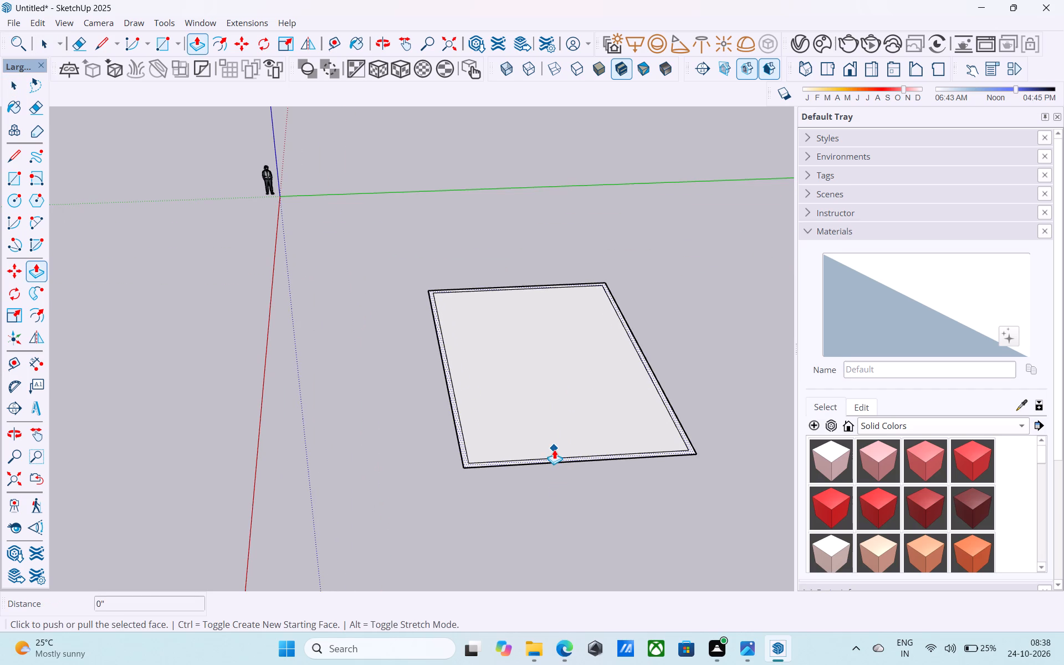
pyautogui.moveTo(554, 449); pyautogui.dragTo(586, 348)
pyautogui.write("10'")
pyautogui.press('Return')
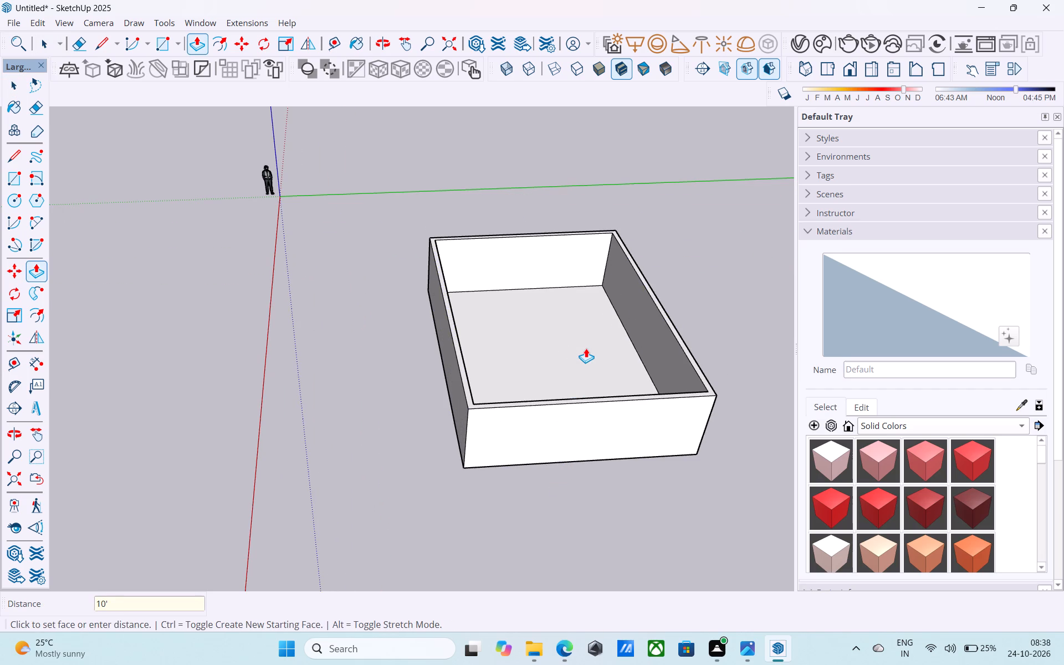
pyautogui.press('space')
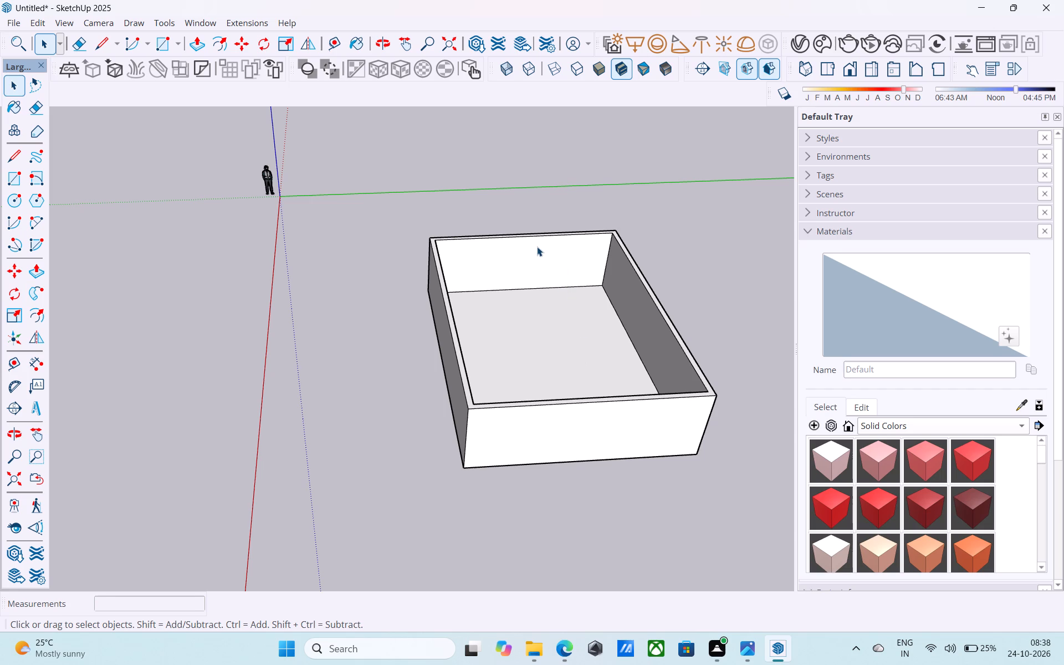
# Draw a 38' 6" by 28' 6" rectangle between opposite inner top corners of the walls to close the opening.
pyautogui.press('r')
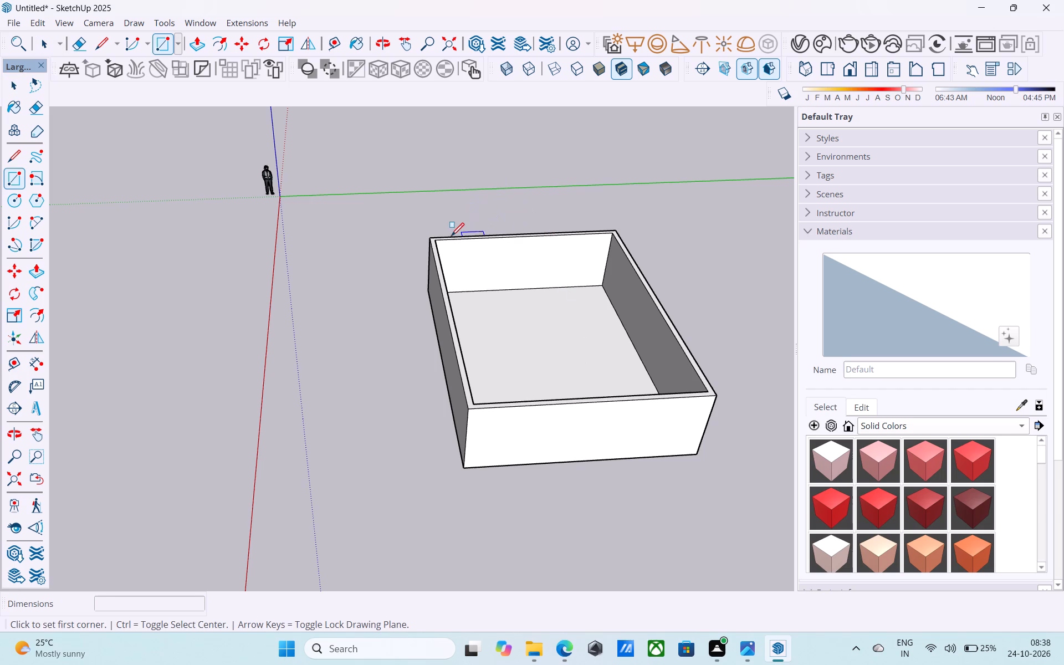
pyautogui.click(439, 241)
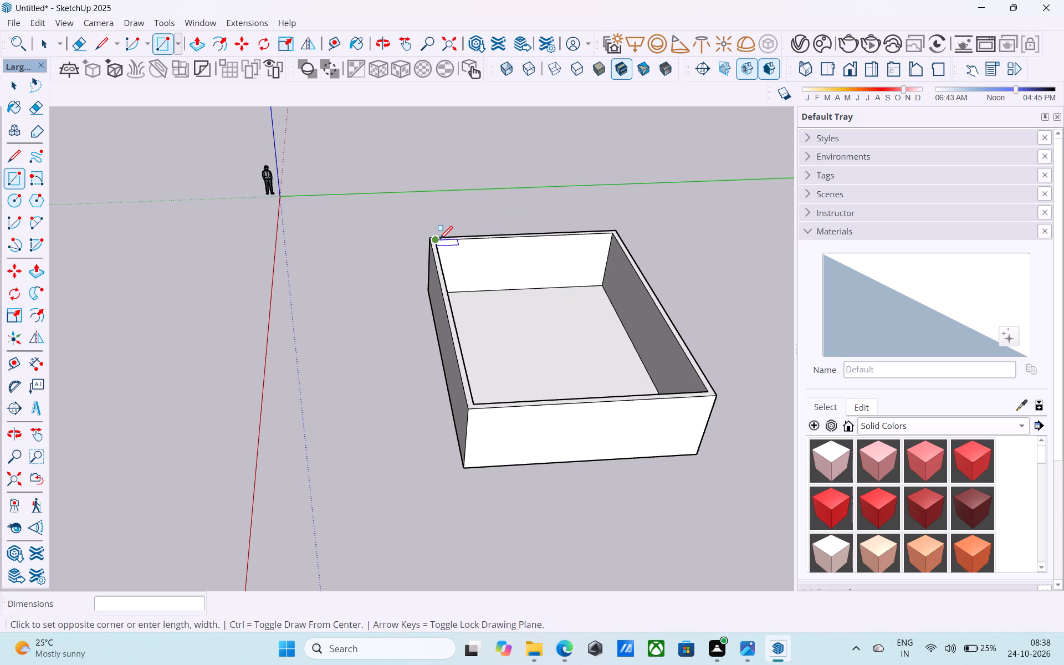
pyautogui.click(703, 390)
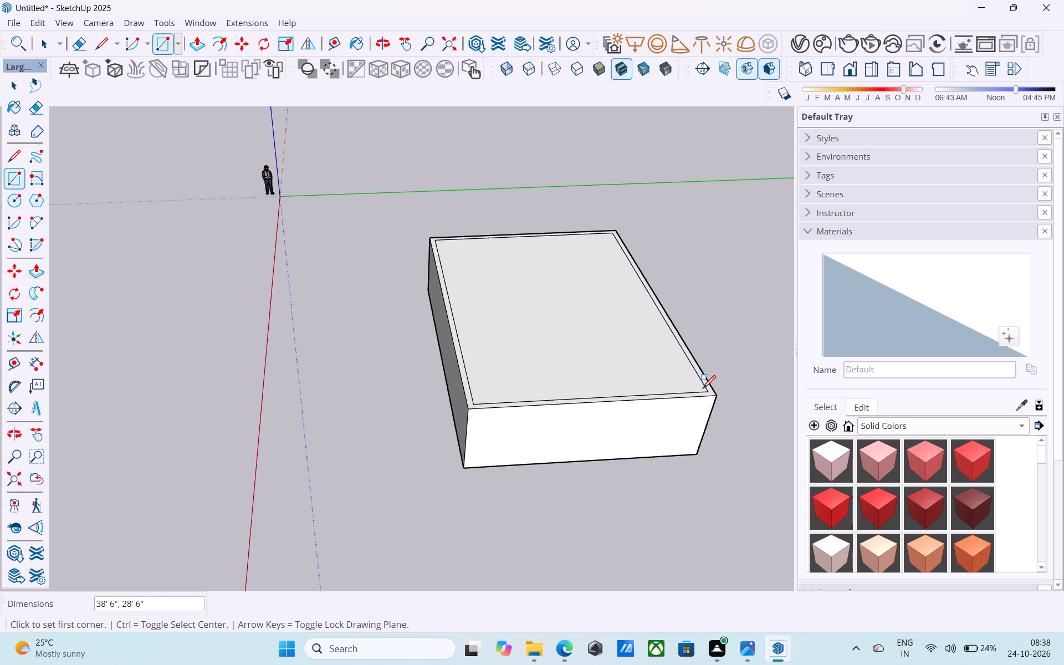
pyautogui.press('space')
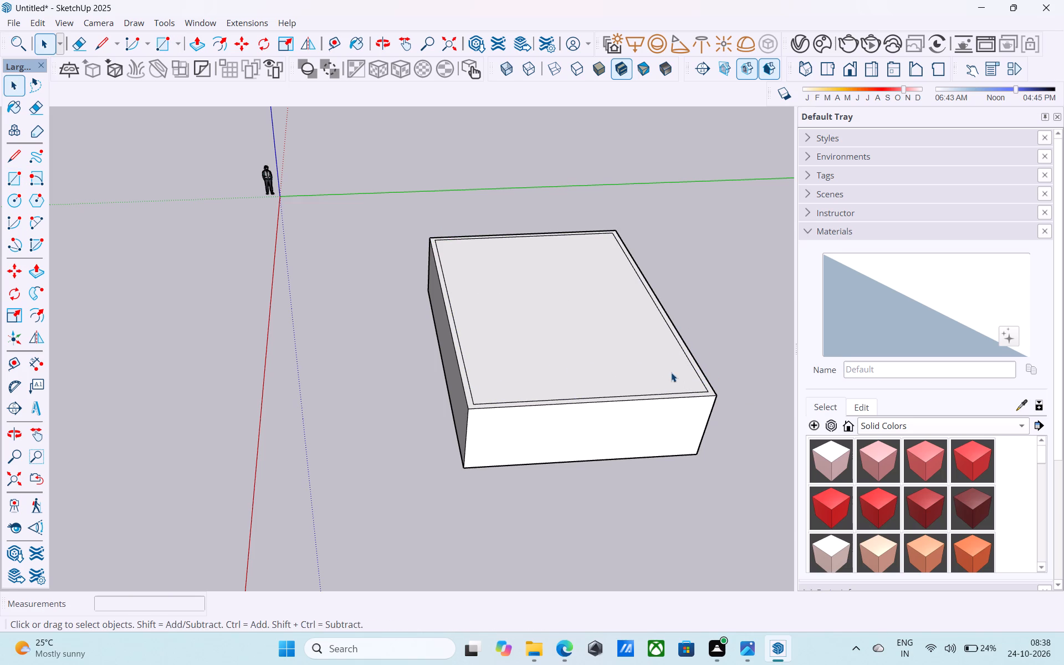
# Reverse the new face that covers the opening between the walls.
pyautogui.click(660, 365)
pyautogui.rightClick(660, 365)
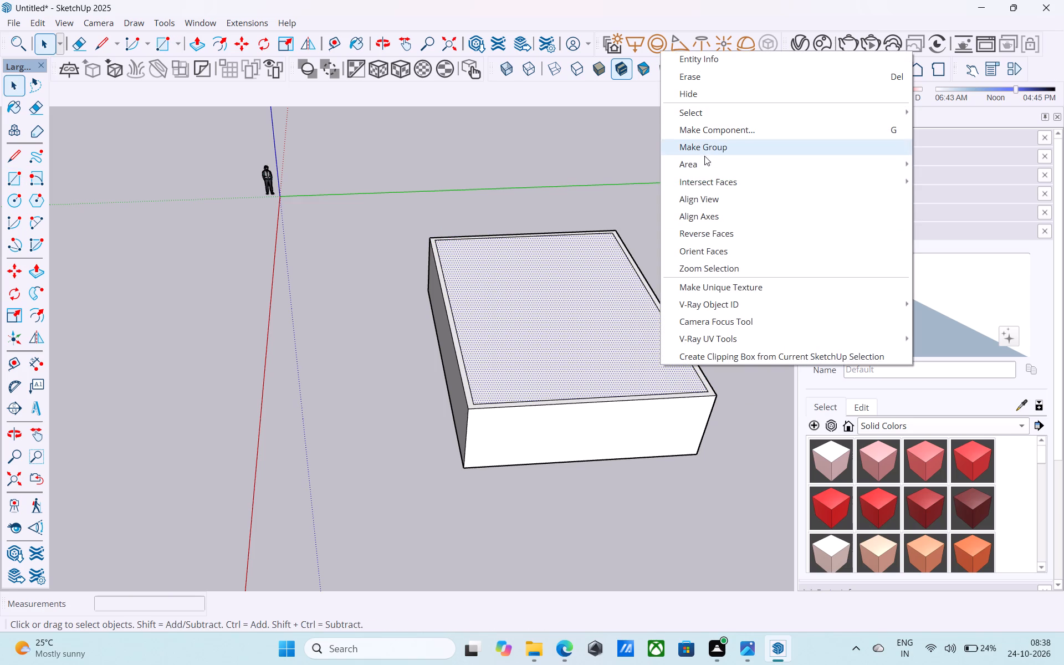
pyautogui.click(699, 242)
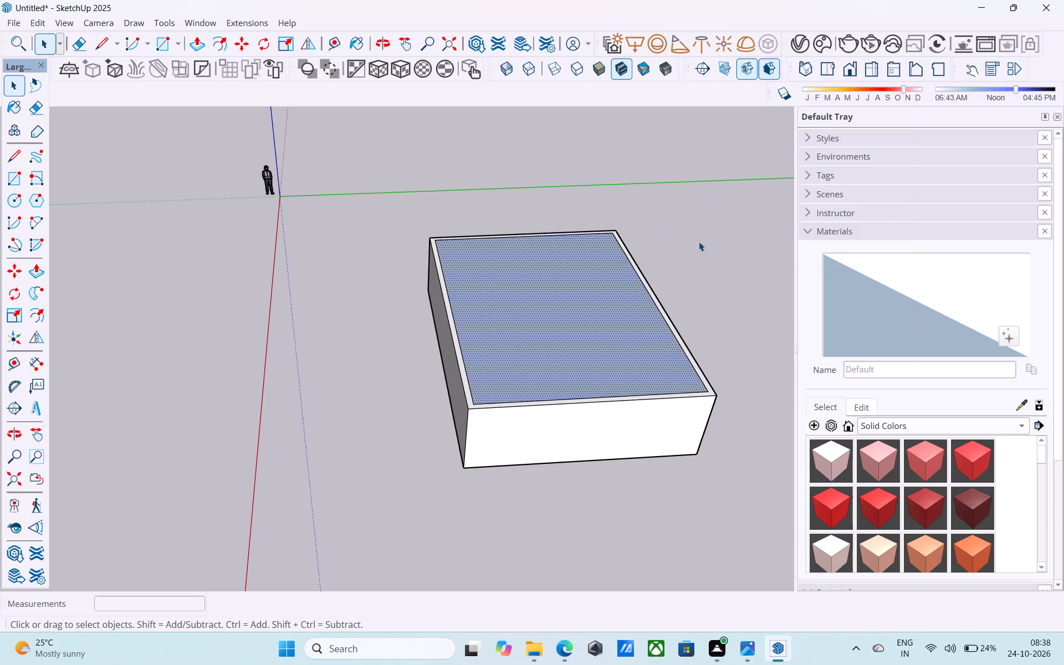
# Draw 6" vertical lines up from two diagonally opposite inner top corners of the walls.
pyautogui.press('l')
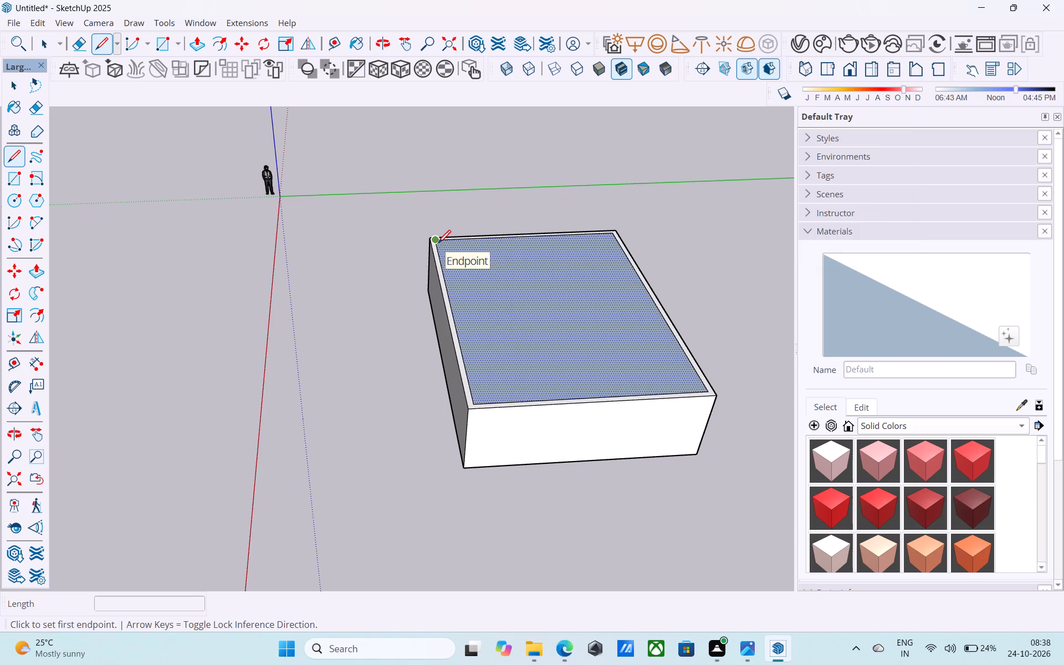
pyautogui.click(438, 244)
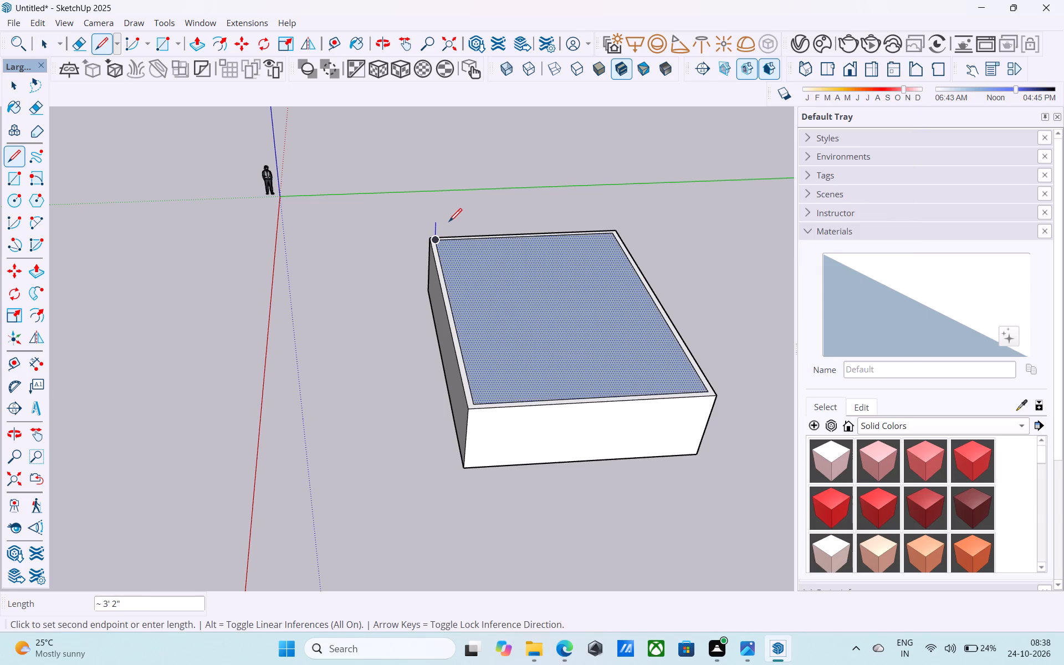
pyautogui.write('6"')
pyautogui.press('Return')
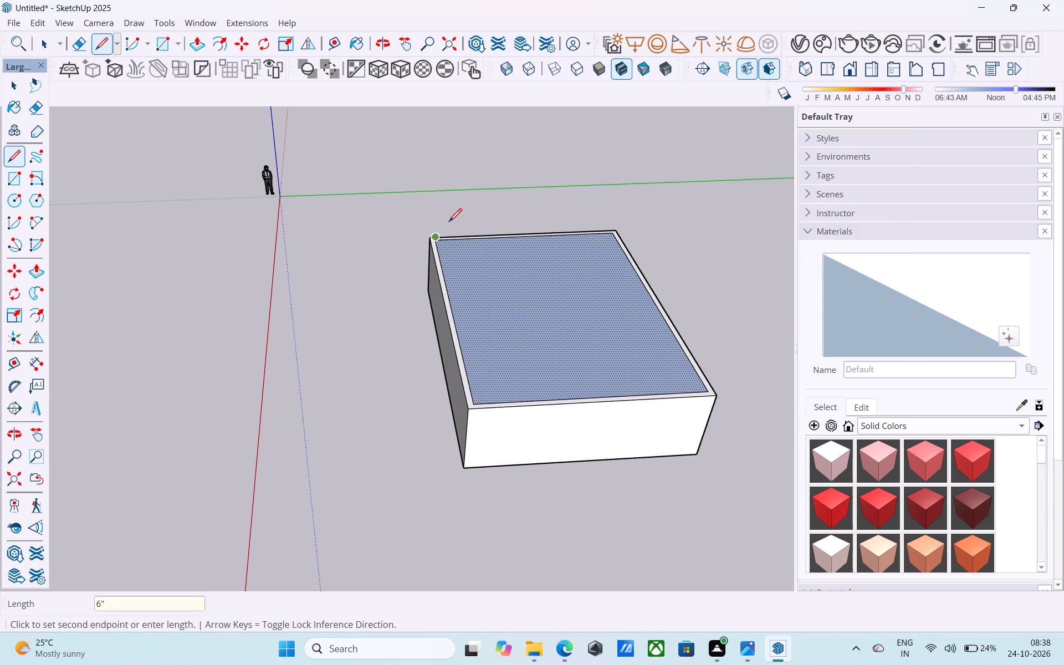
pyautogui.press('l')
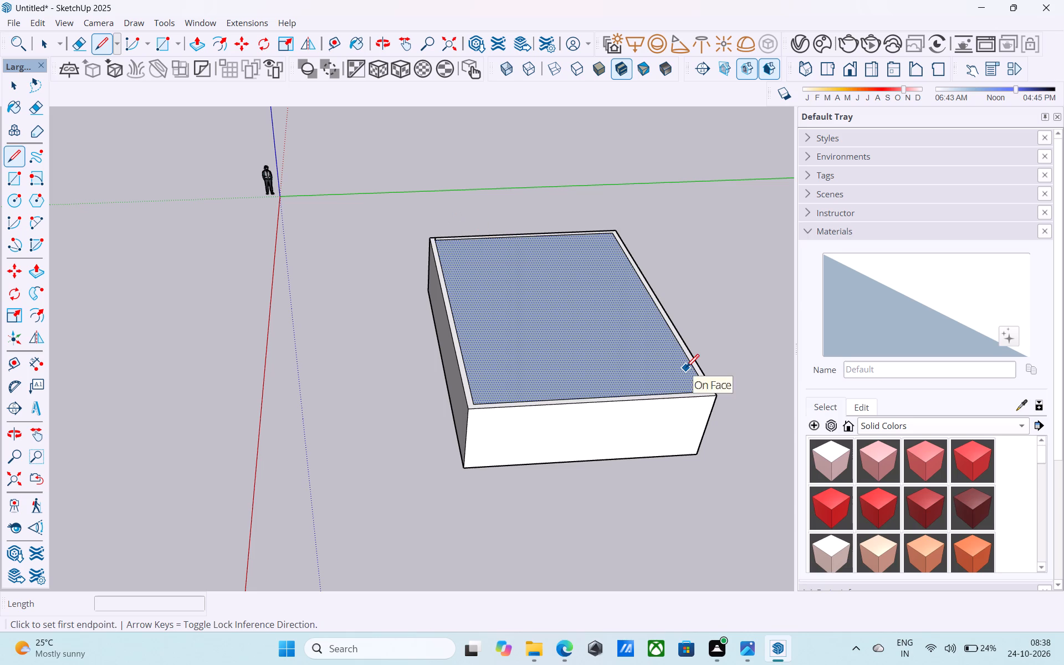
pyautogui.moveTo(709, 391); pyautogui.dragTo(714, 366)
pyautogui.write('6"')
pyautogui.press('Return')
# Draw a horizontal 38' 6" by 28' 6" rectangle between the upper ends of the two 6" vertical lines.
pyautogui.press('r')
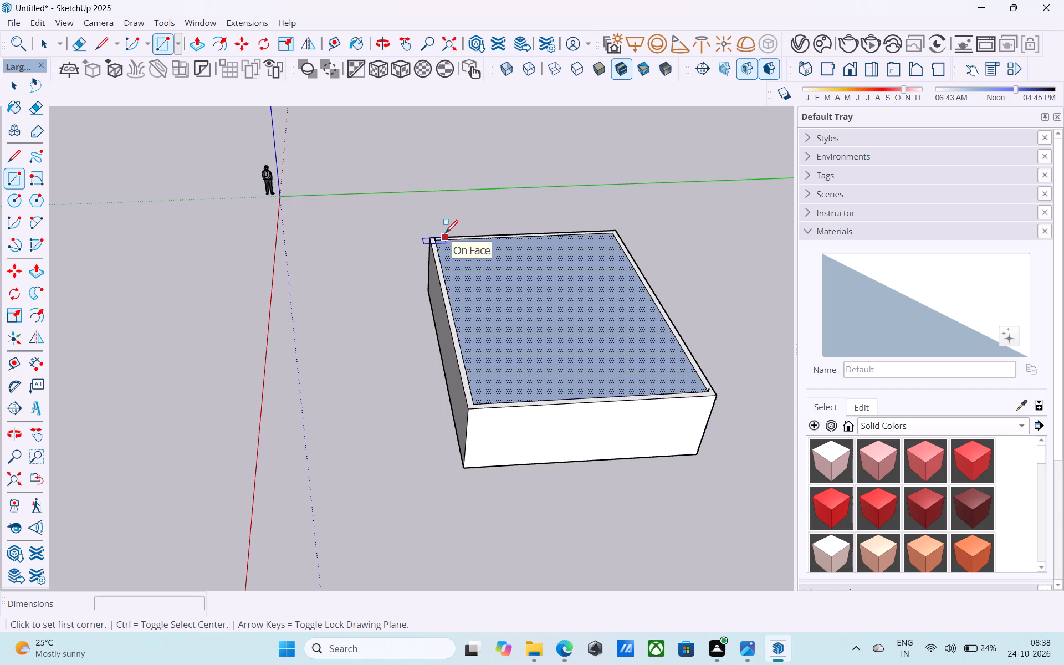
pyautogui.scroll(-1, 445, 234)
pyautogui.scroll(1, 445, 234)
pyautogui.scroll(-1, 445, 234)
pyautogui.scroll(1, 445, 234)
pyautogui.scroll(-1, 445, 234)
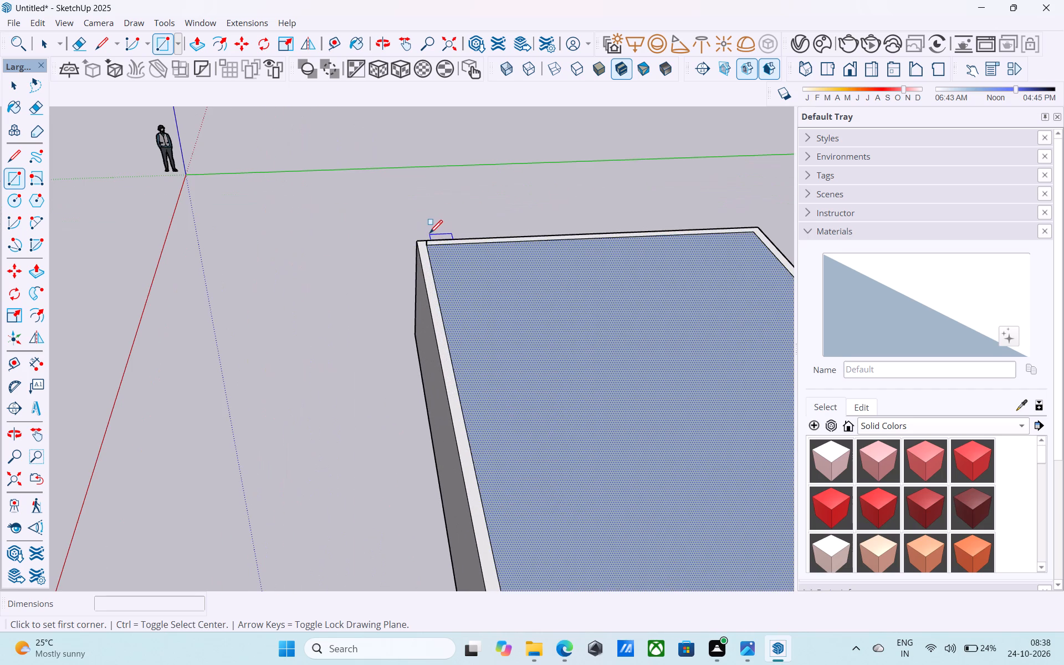
pyautogui.click(424, 241)
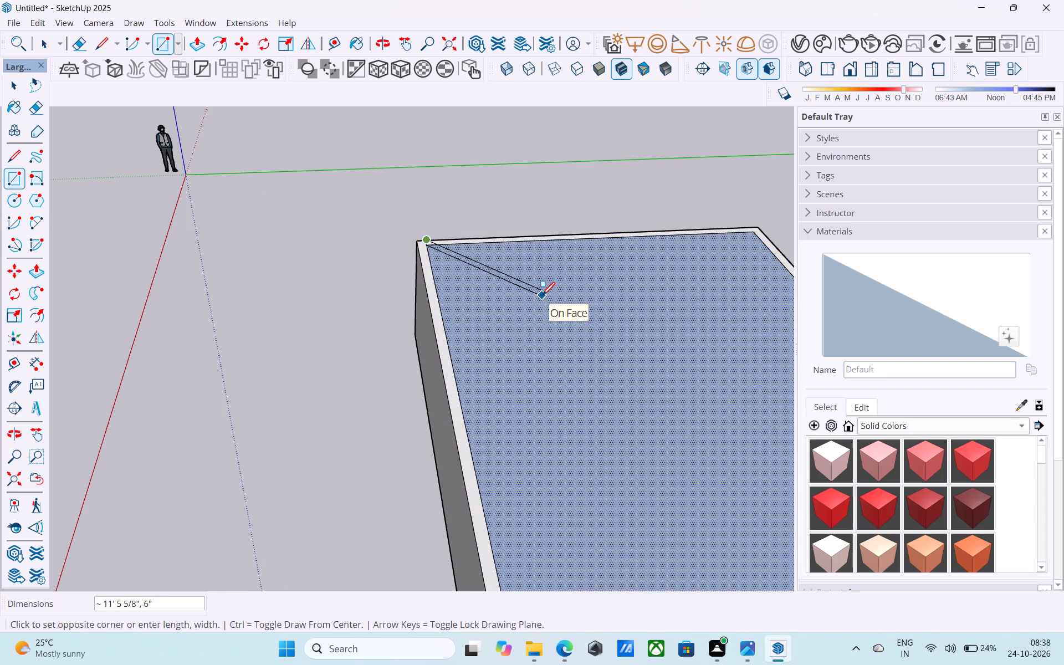
pyautogui.keyDown('ctrl'); pyautogui.scroll(-8, 542, 296); pyautogui.keyUp('ctrl')
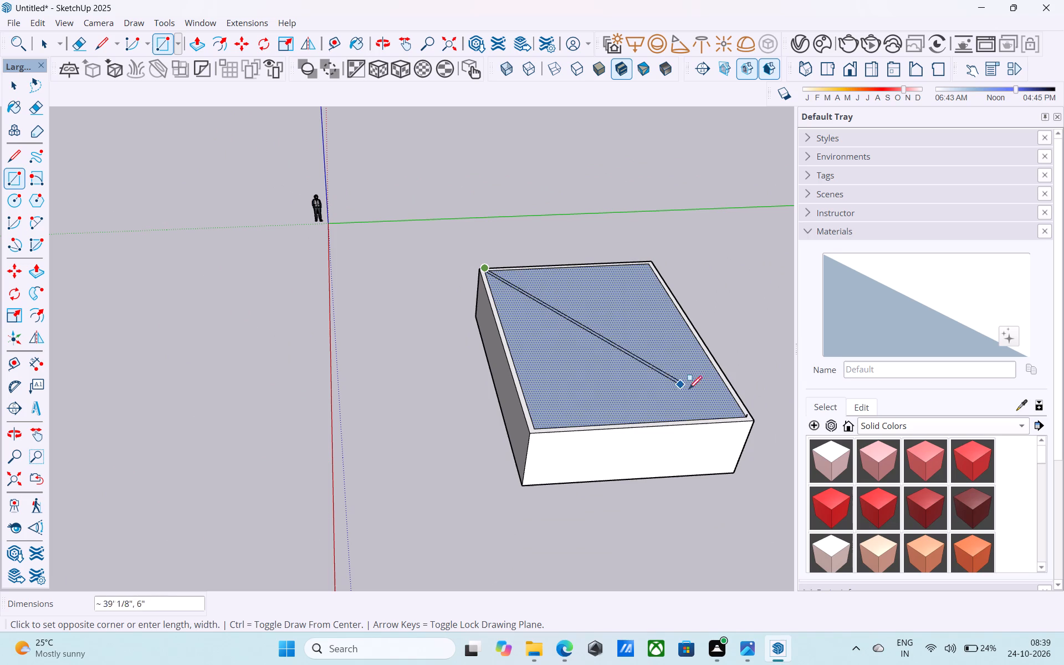
pyautogui.click(746, 416)
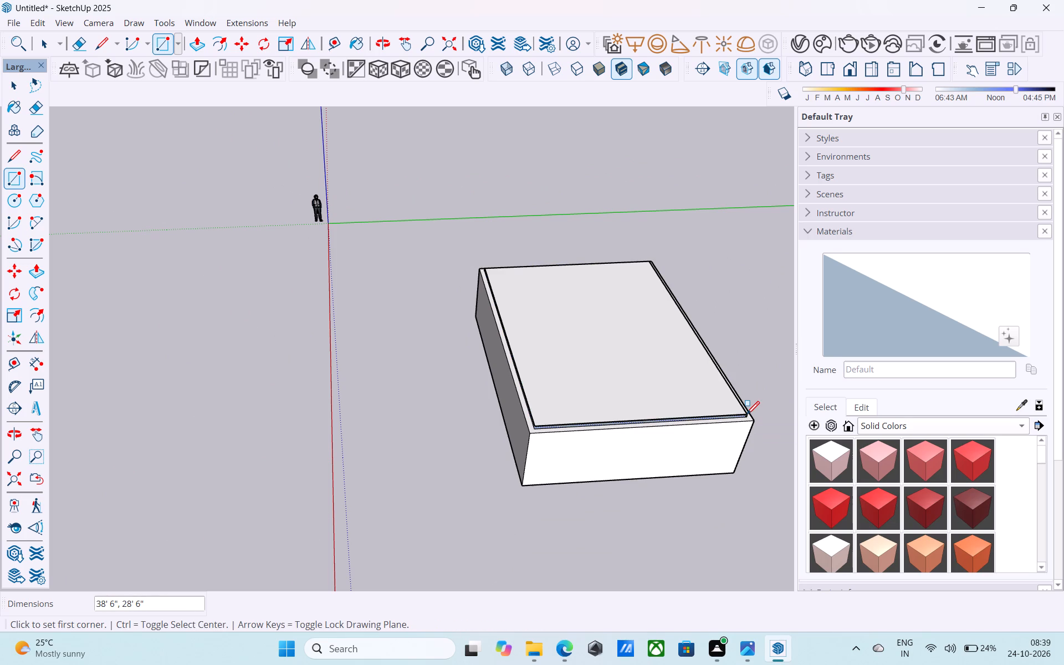
# Draw a vertical line joining the lower and upper rectangles at one of the two remaining slab corners.
pyautogui.press('l')
pyautogui.keyDown('ctrl'); pyautogui.scroll(9, 536, 440); pyautogui.keyUp('ctrl')
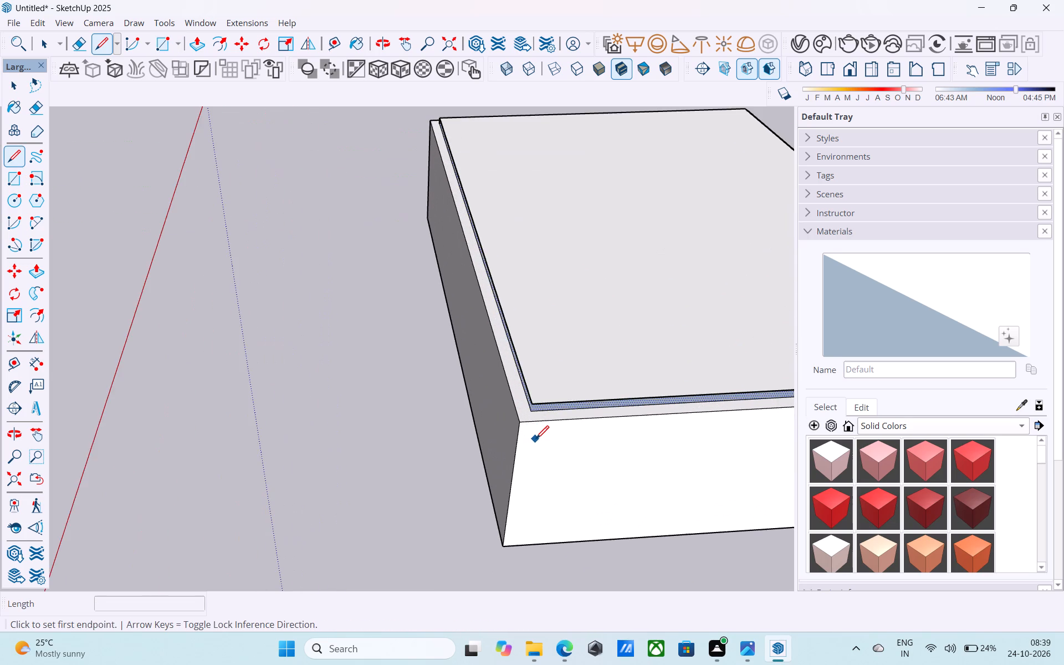
pyautogui.keyDown('ctrl'); pyautogui.scroll(2, 536, 440); pyautogui.keyUp('ctrl')
pyautogui.moveTo(530, 405); pyautogui.dragTo(531, 400)
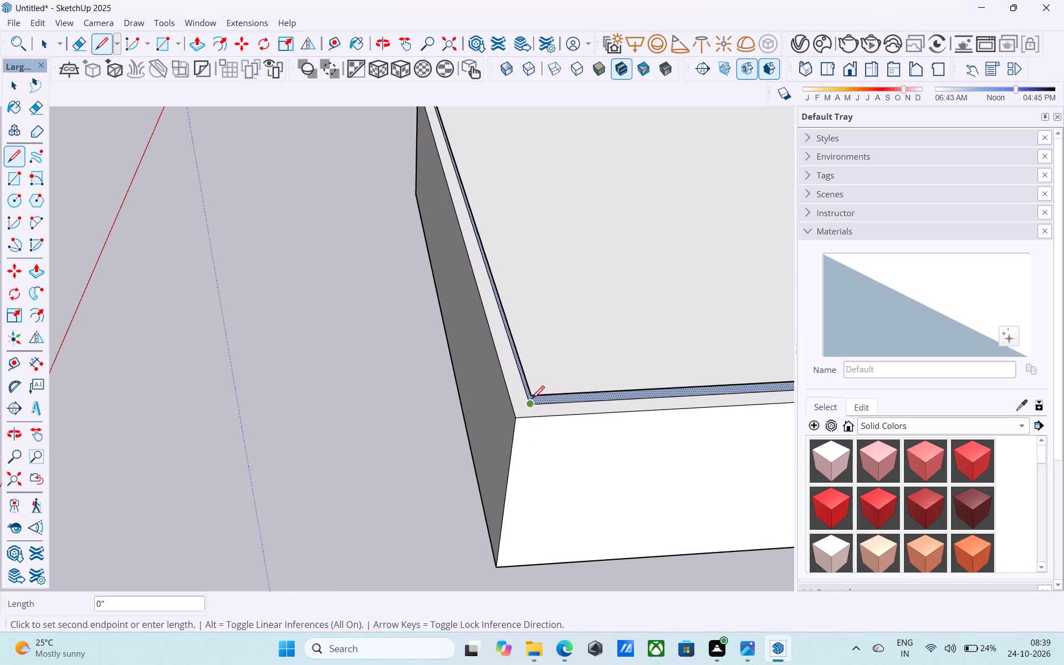
pyautogui.moveTo(531, 400); pyautogui.dragTo(531, 400)
pyautogui.click(531, 400)
pyautogui.press('space')
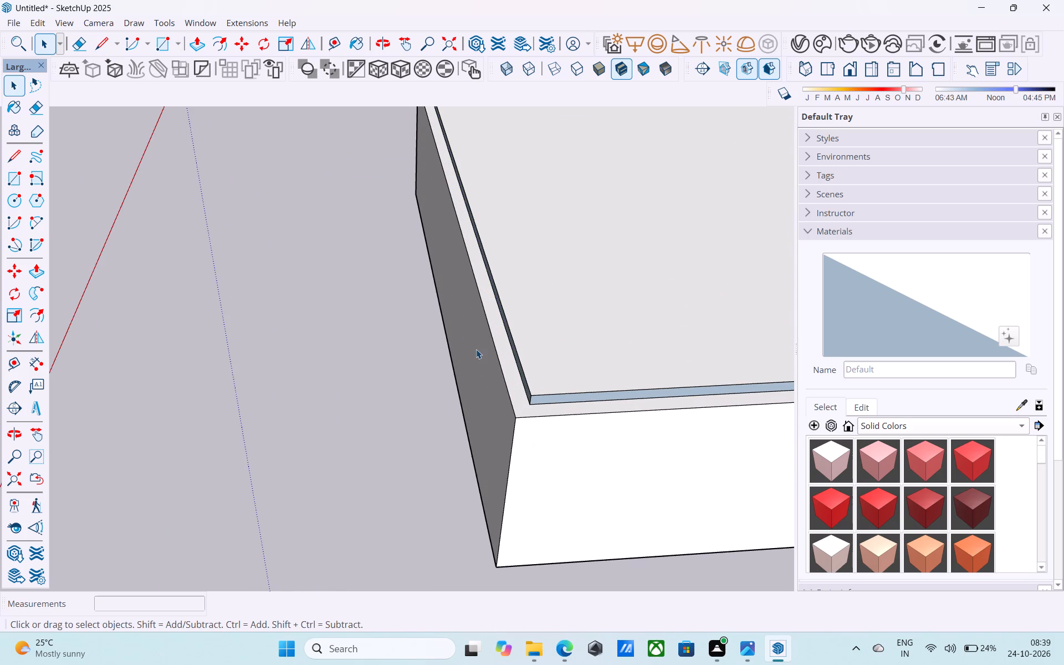
# Draw a 6" vertical line between the two rectangles at the last open slab corner to close its sides.
pyautogui.keyDown('ctrl'); pyautogui.scroll(-11, 476, 349); pyautogui.keyUp('ctrl')
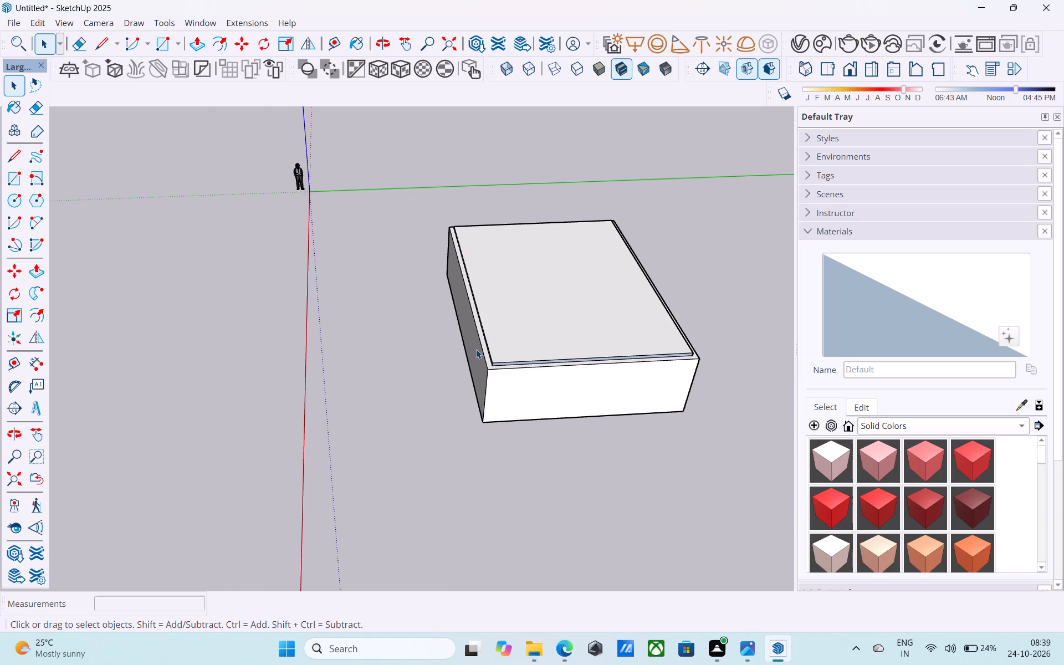
pyautogui.press('o')
pyautogui.moveTo(593, 345); pyautogui.dragTo(59, 329)
pyautogui.moveTo(458, 360); pyautogui.dragTo(319, 219)
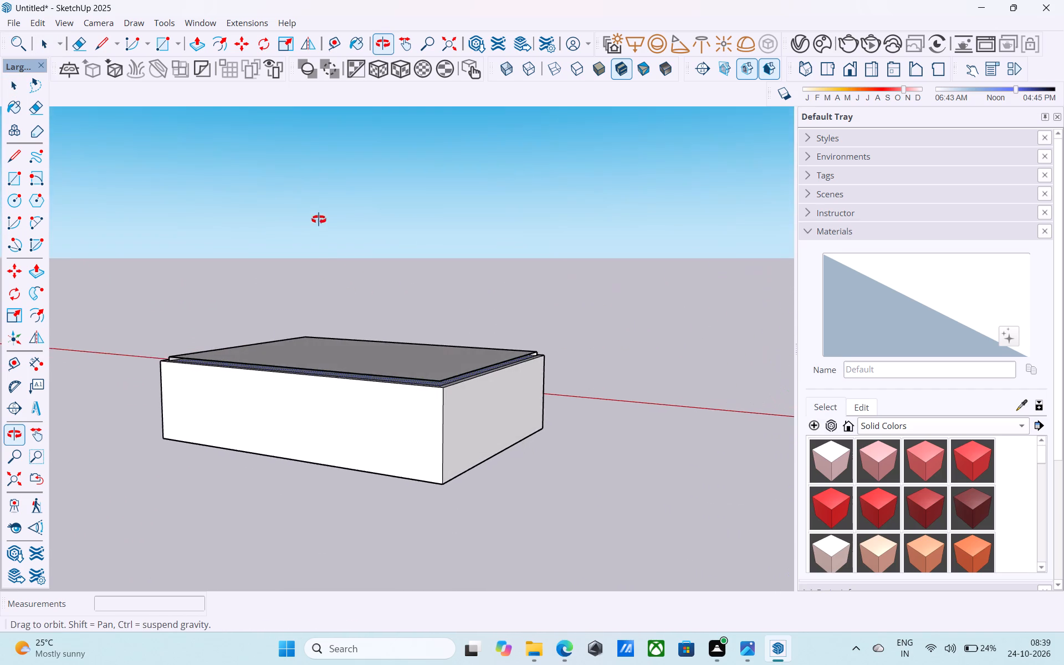
pyautogui.moveTo(319, 219); pyautogui.dragTo(298, 226)
pyautogui.moveTo(416, 399); pyautogui.dragTo(411, 504)
pyautogui.press('l')
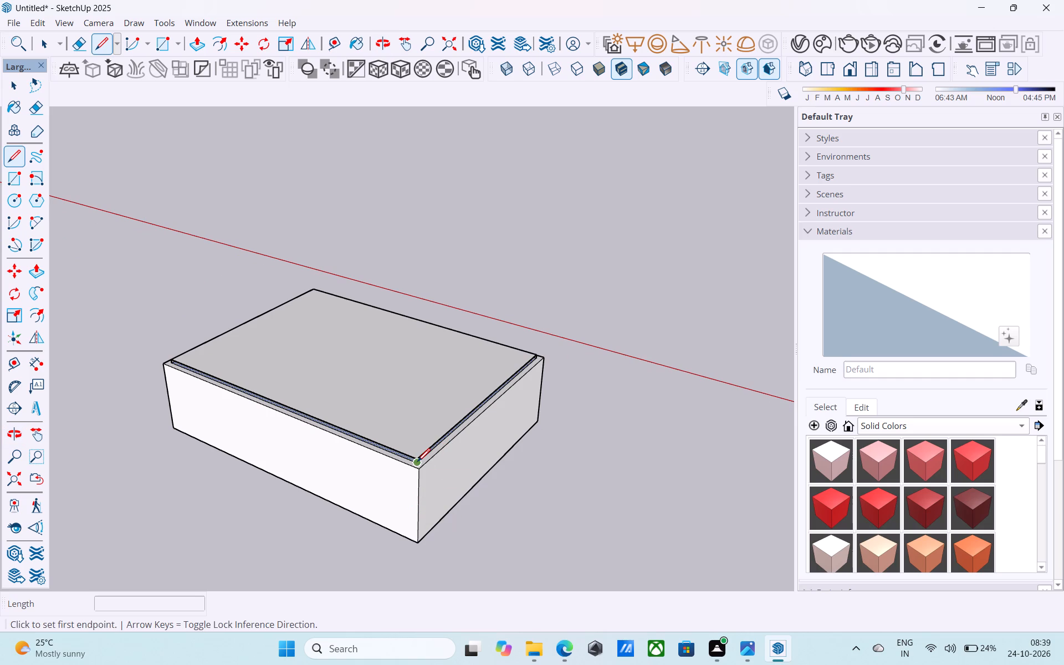
pyautogui.keyDown('ctrl'); pyautogui.scroll(7, 436, 419); pyautogui.keyUp('ctrl')
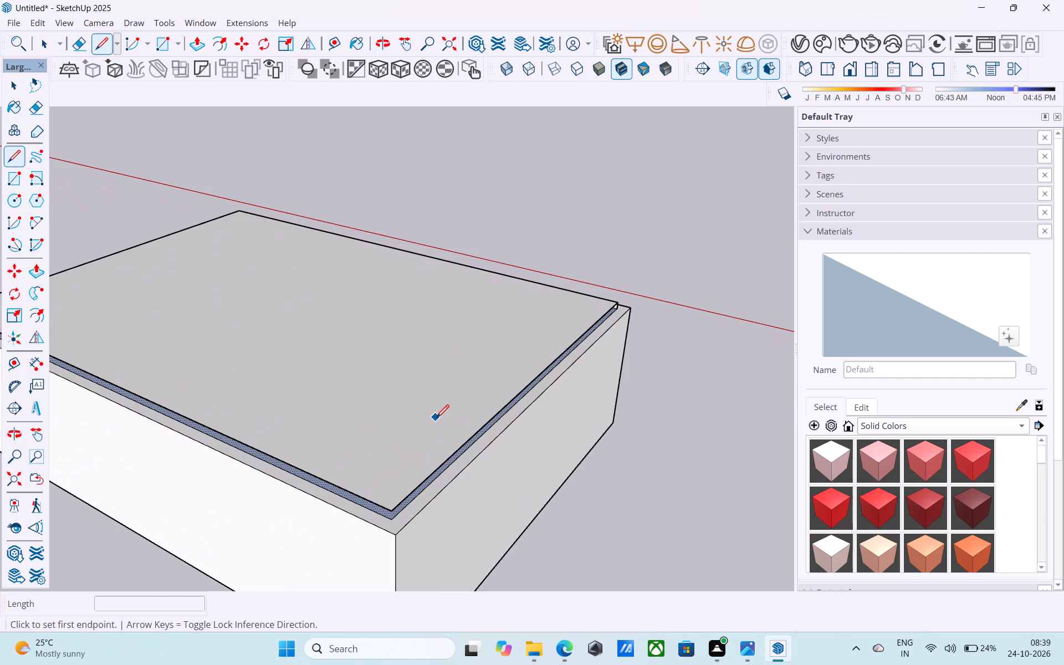
pyautogui.moveTo(395, 520); pyautogui.dragTo(395, 513)
pyautogui.click(395, 513)
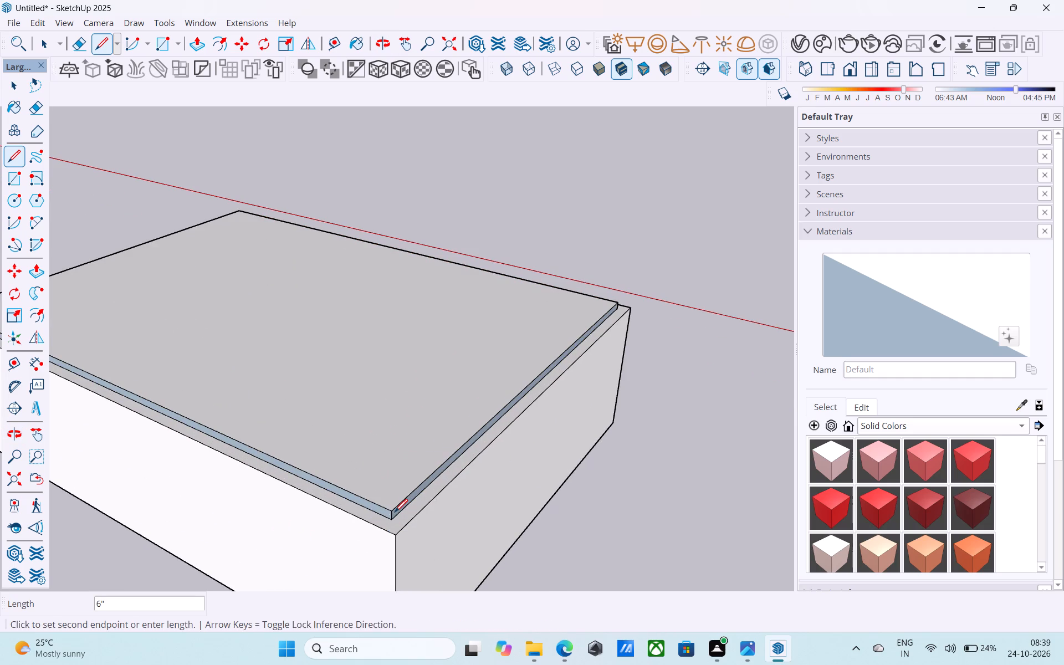
pyautogui.press('space')
# Reverse the long and the short back-facing side faces of the slab that meet at this corner.
pyautogui.keyDown('ctrl'); pyautogui.scroll(6, 383, 509); pyautogui.keyUp('ctrl')
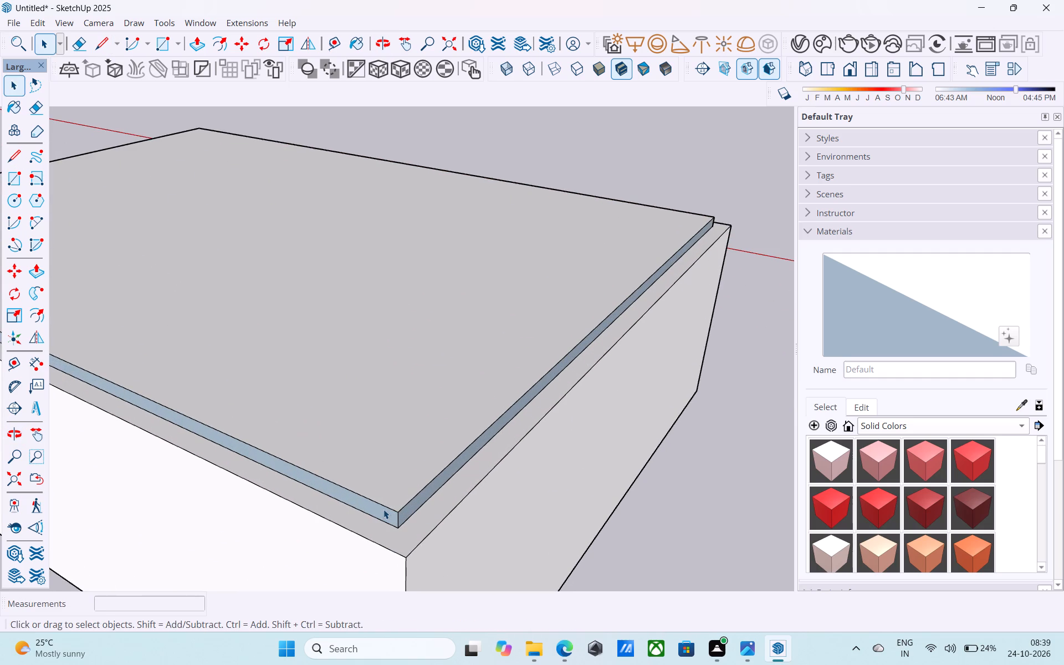
pyautogui.click(383, 509)
pyautogui.rightClick(383, 509)
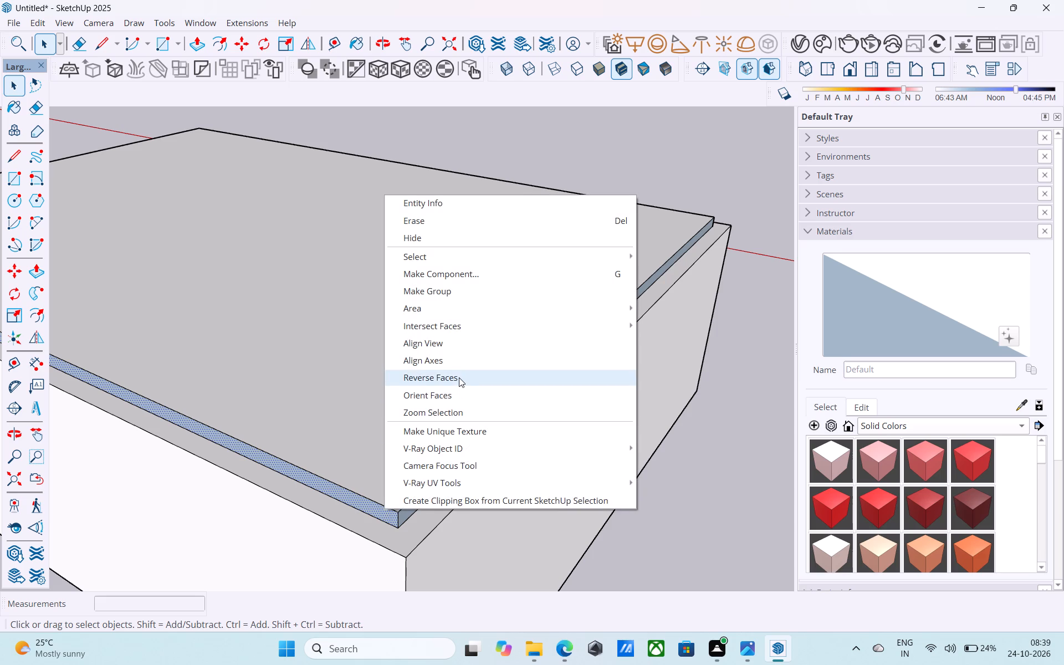
pyautogui.click(459, 376)
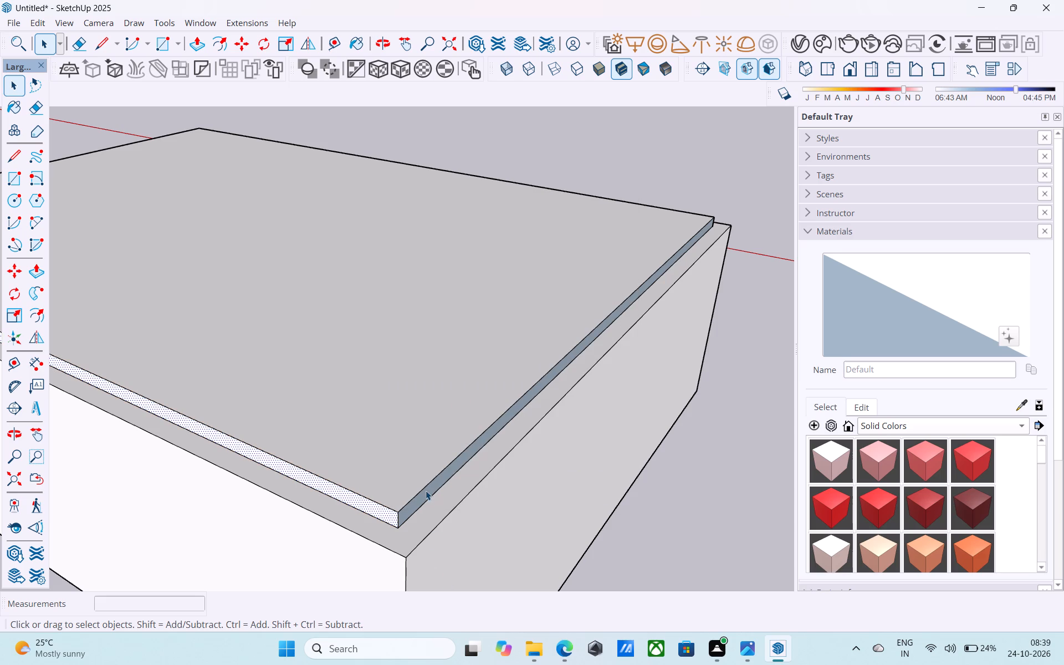
pyautogui.rightClick(426, 490)
pyautogui.doubleClick(426, 490)
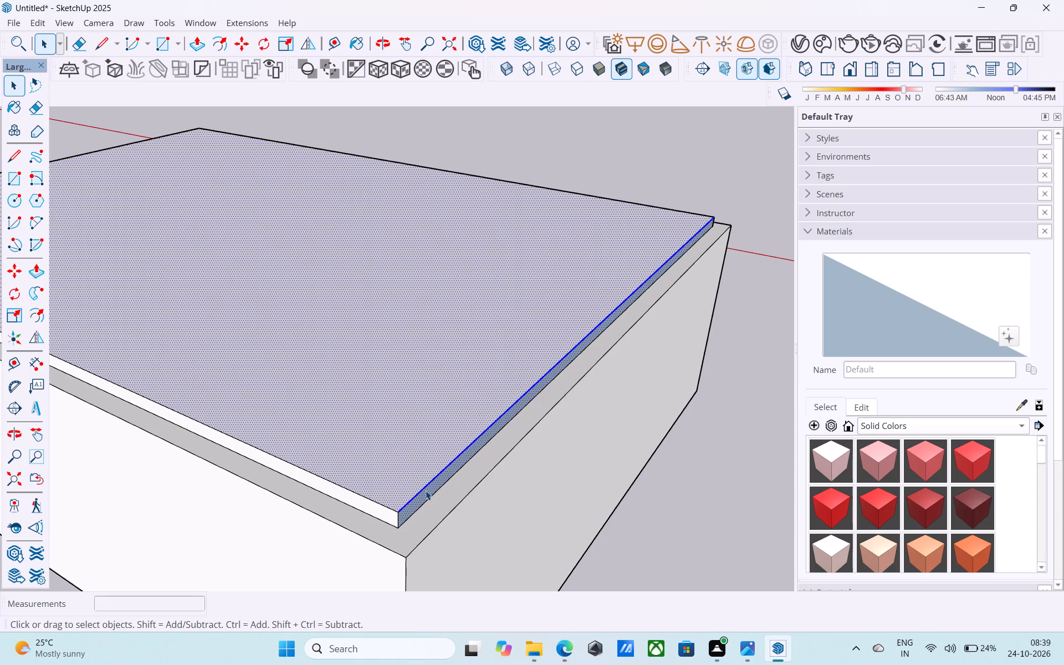
pyautogui.click(424, 495)
pyautogui.rightClick(424, 495)
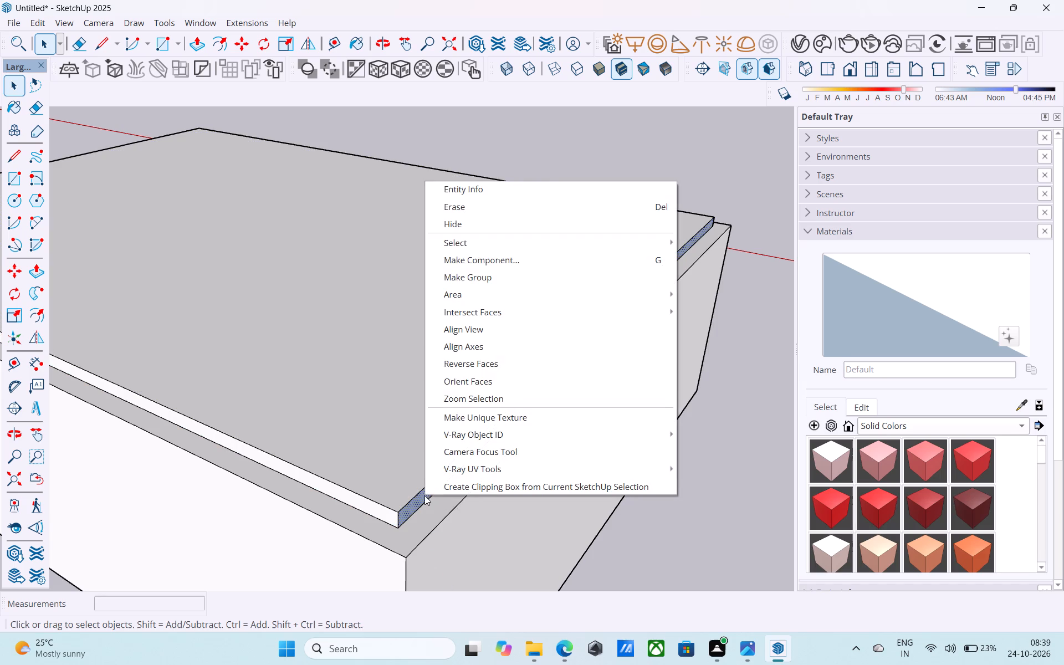
pyautogui.click(470, 363)
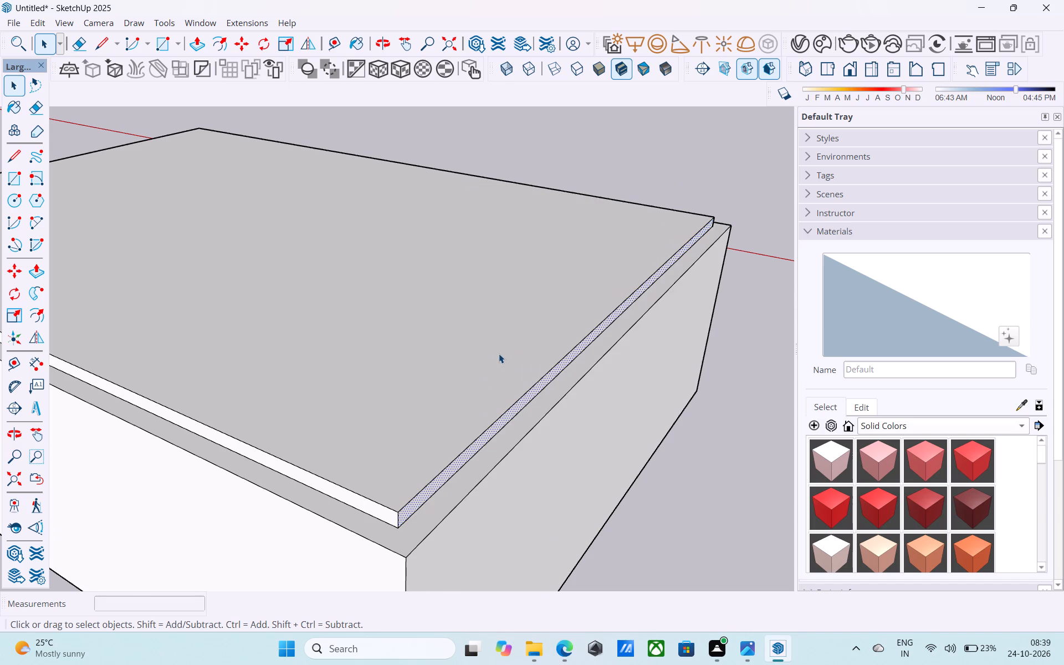
# Reverse the slab's other short side face so its front faces outward.
pyautogui.keyDown('ctrl'); pyautogui.scroll(-7, 499, 354); pyautogui.keyUp('ctrl')
pyautogui.press('o')
pyautogui.moveTo(437, 348); pyautogui.dragTo(862, 290)
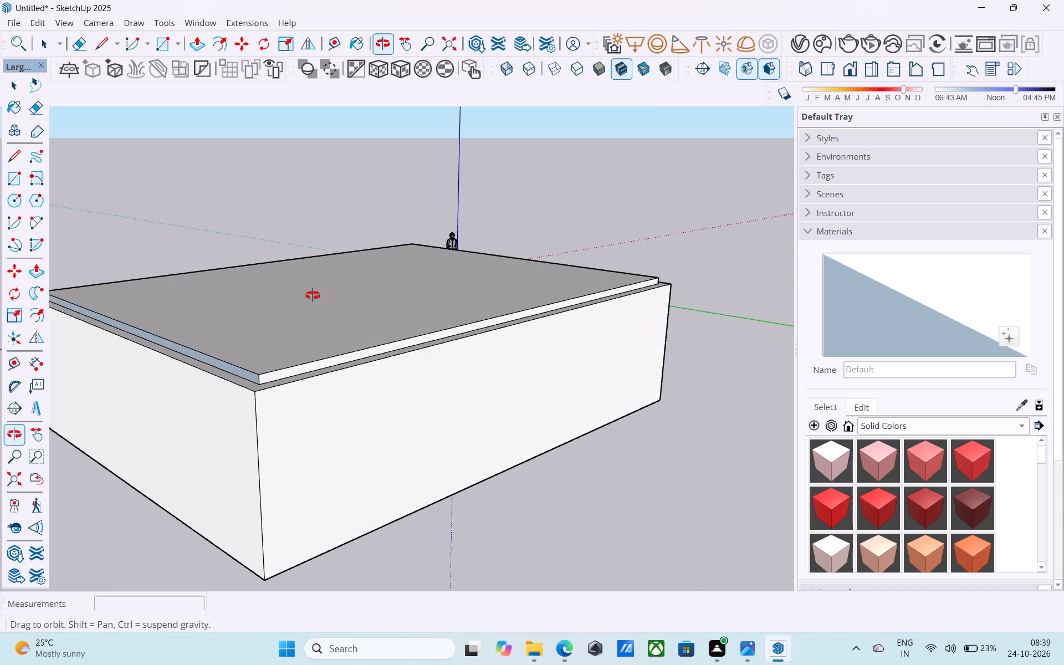
pyautogui.moveTo(313, 295); pyautogui.dragTo(626, 301)
pyautogui.moveTo(325, 316); pyautogui.dragTo(586, 330)
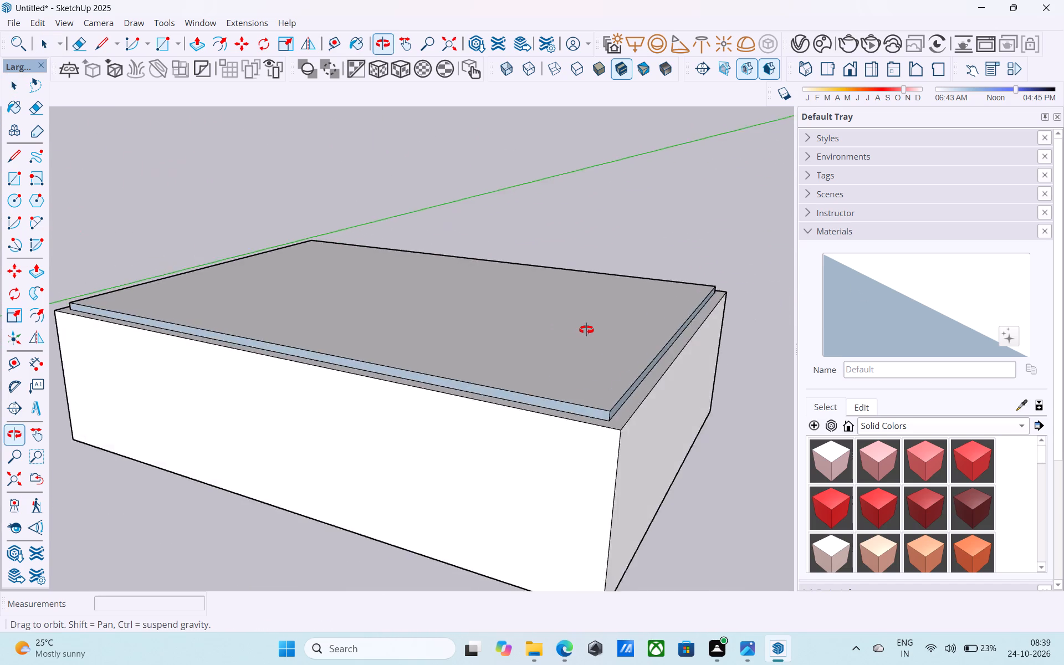
pyautogui.moveTo(586, 330); pyautogui.dragTo(500, 327)
pyautogui.press('space')
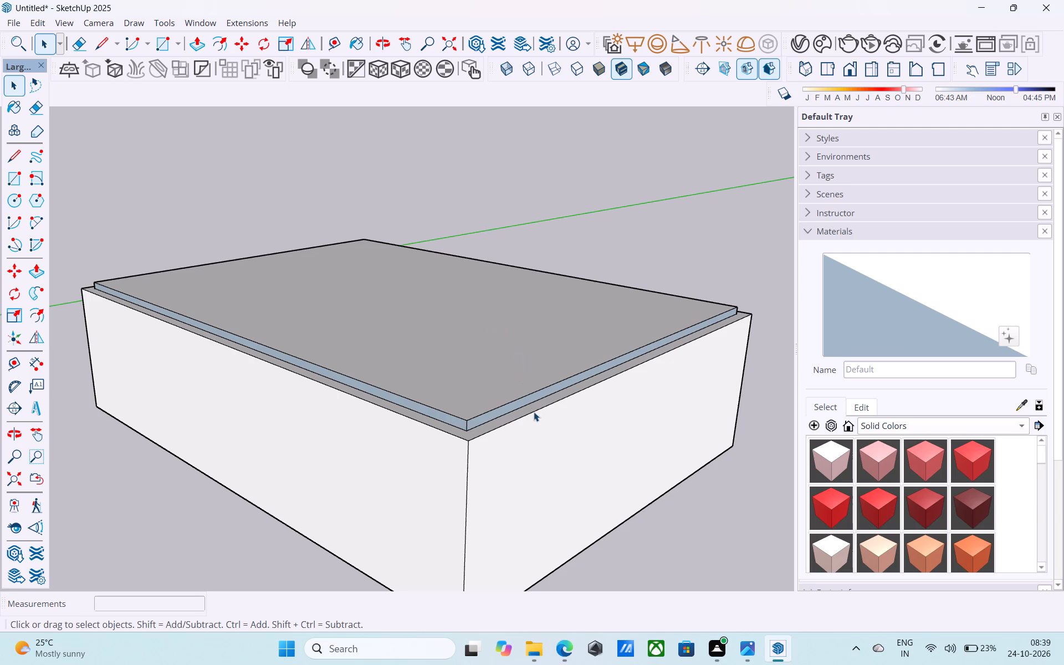
pyautogui.click(510, 407)
pyautogui.rightClick(510, 407)
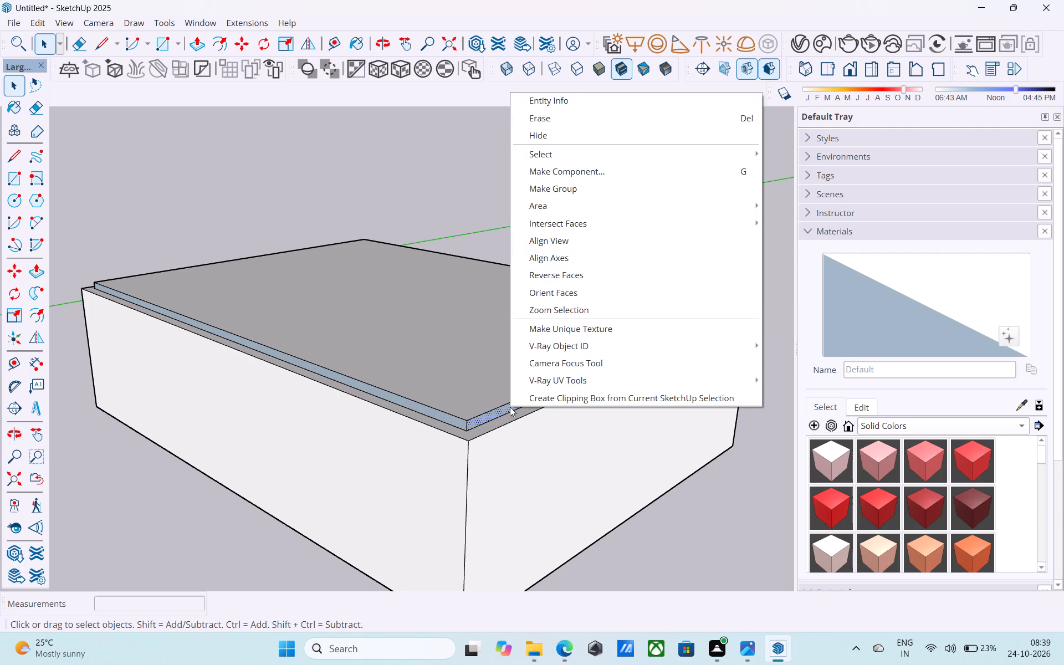
pyautogui.click(588, 274)
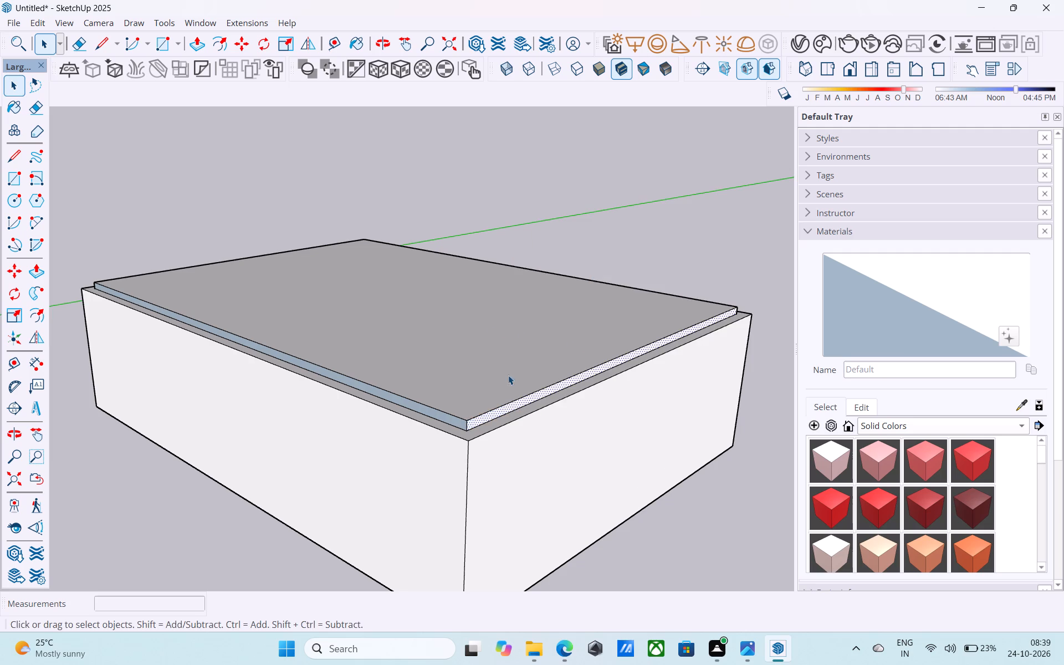
# Reverse the slab's remaining back-facing long side face.
pyautogui.click(457, 420)
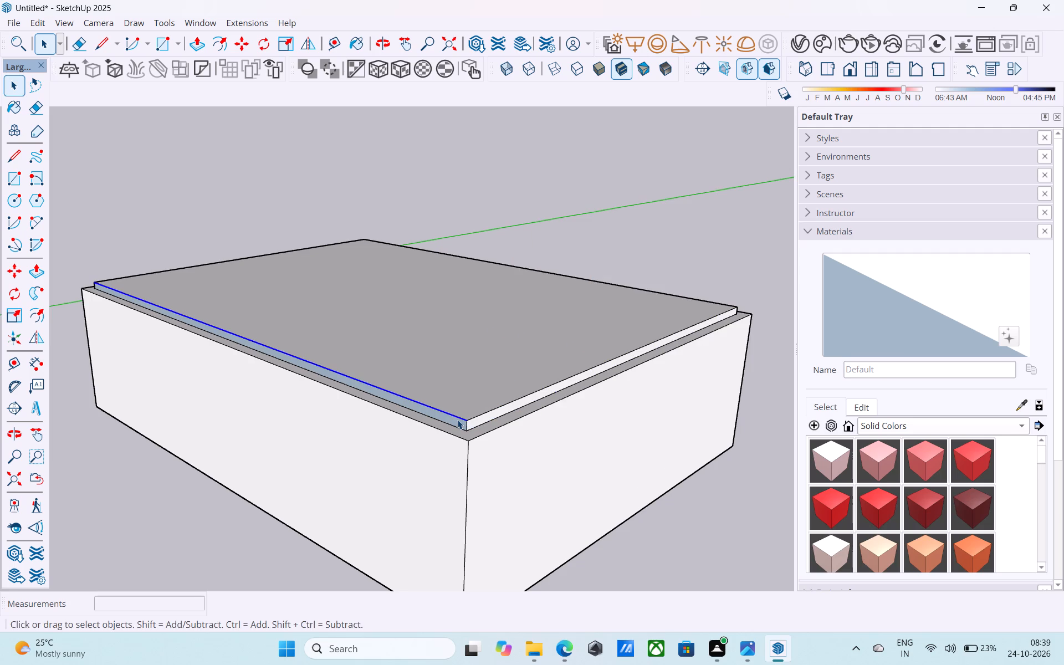
pyautogui.rightClick(457, 420)
pyautogui.click(442, 420)
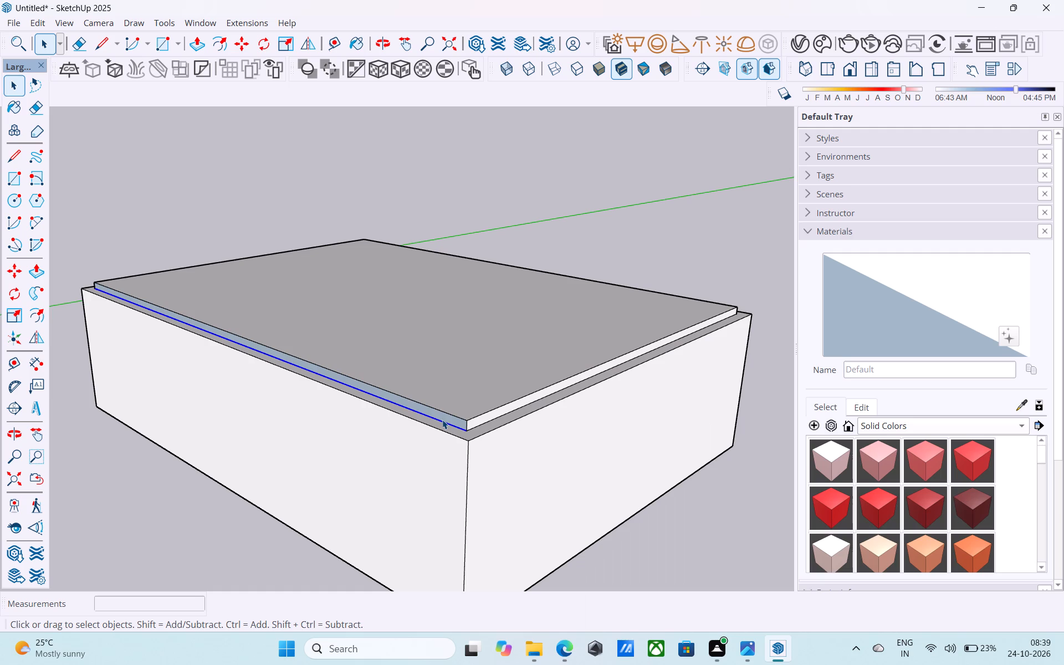
pyautogui.click(444, 413)
pyautogui.click(446, 418)
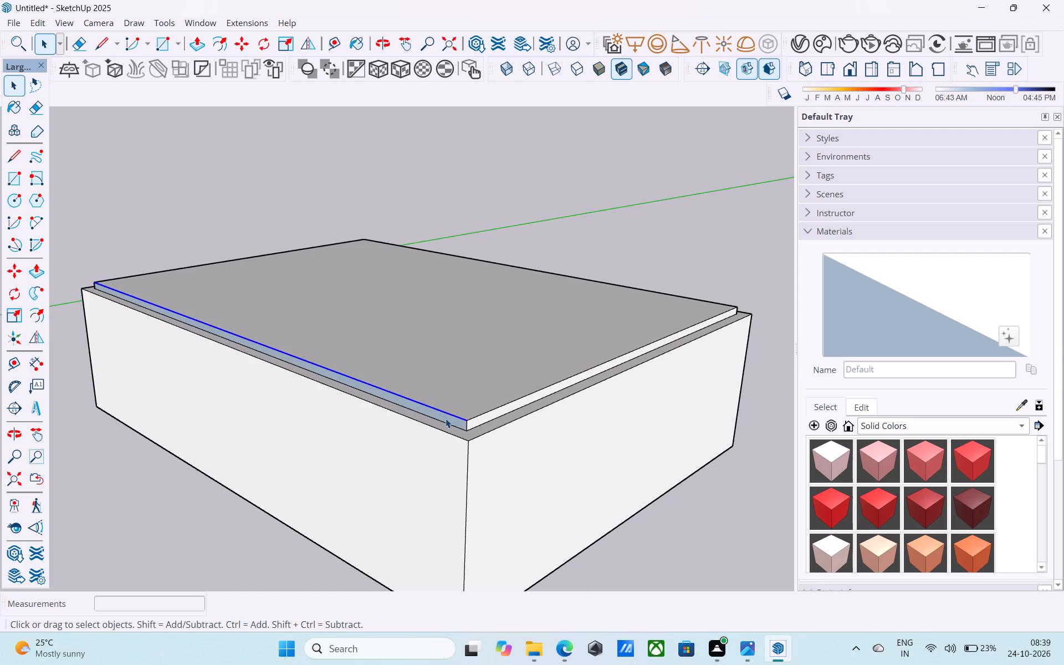
pyautogui.rightClick(446, 418)
pyautogui.click(484, 293)
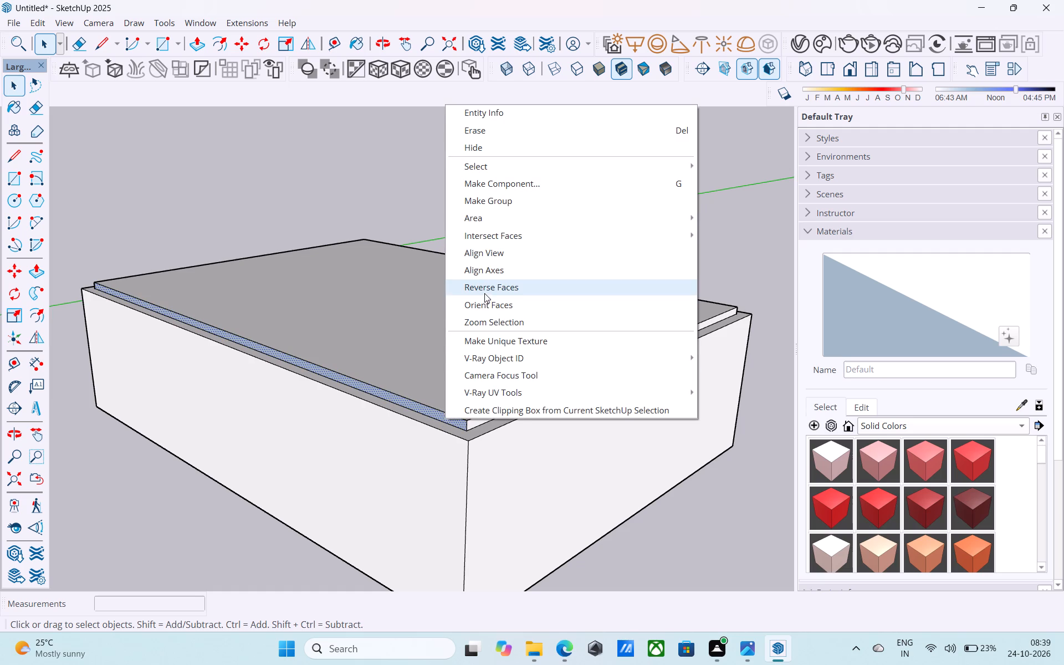
# Push/Pull this long side face of the slab outward until it is flush with the outer wall face.
pyautogui.press('p')
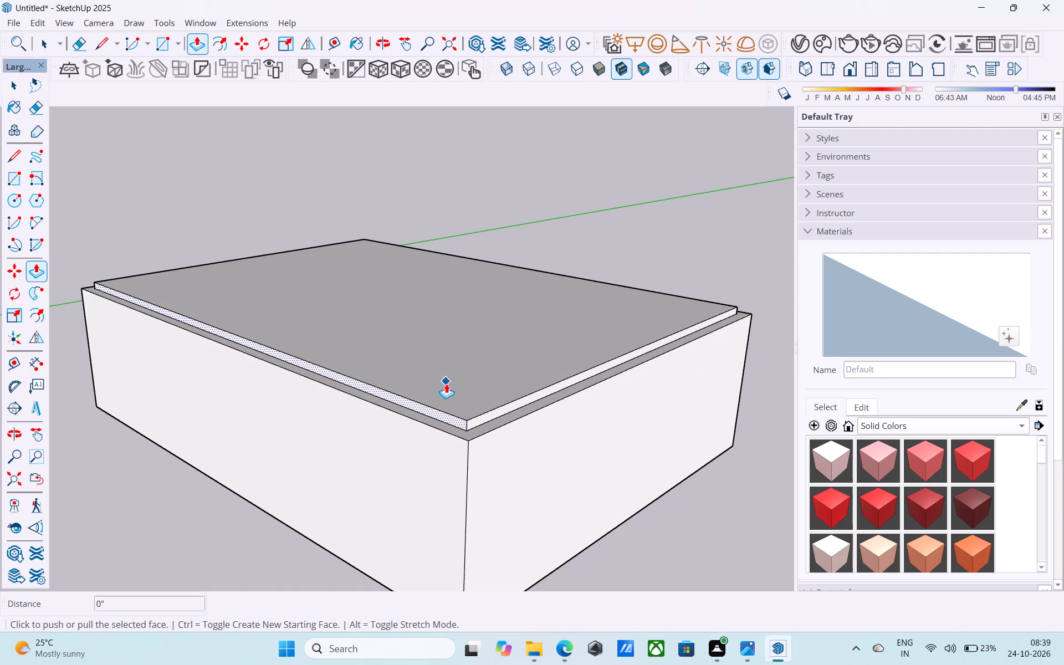
pyautogui.moveTo(439, 403); pyautogui.dragTo(463, 465)
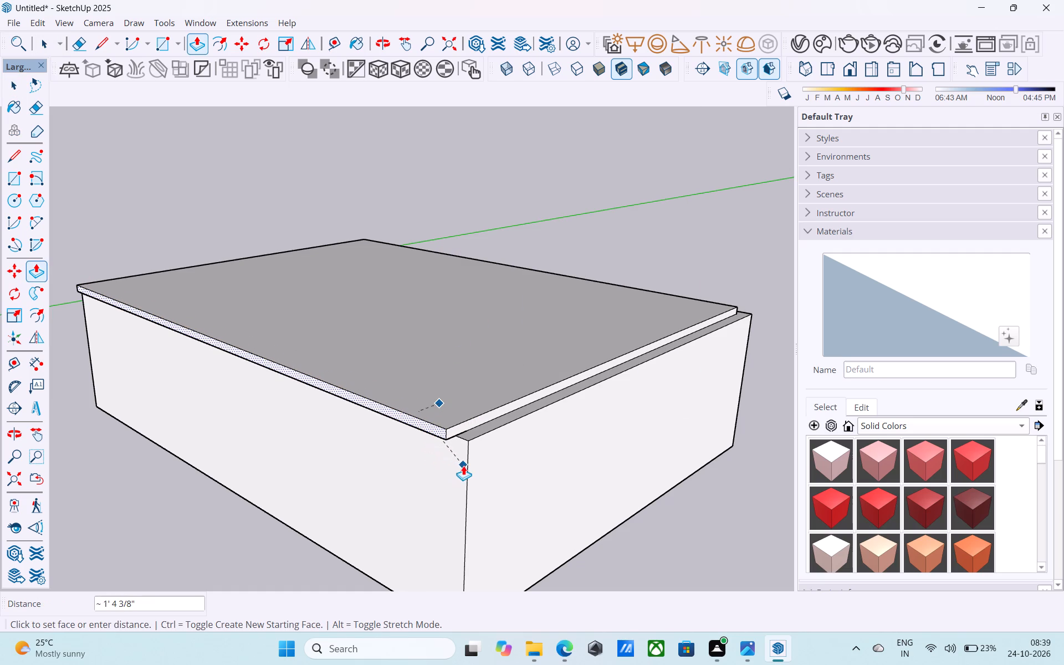
pyautogui.moveTo(463, 465); pyautogui.dragTo(468, 457)
pyautogui.click(468, 457)
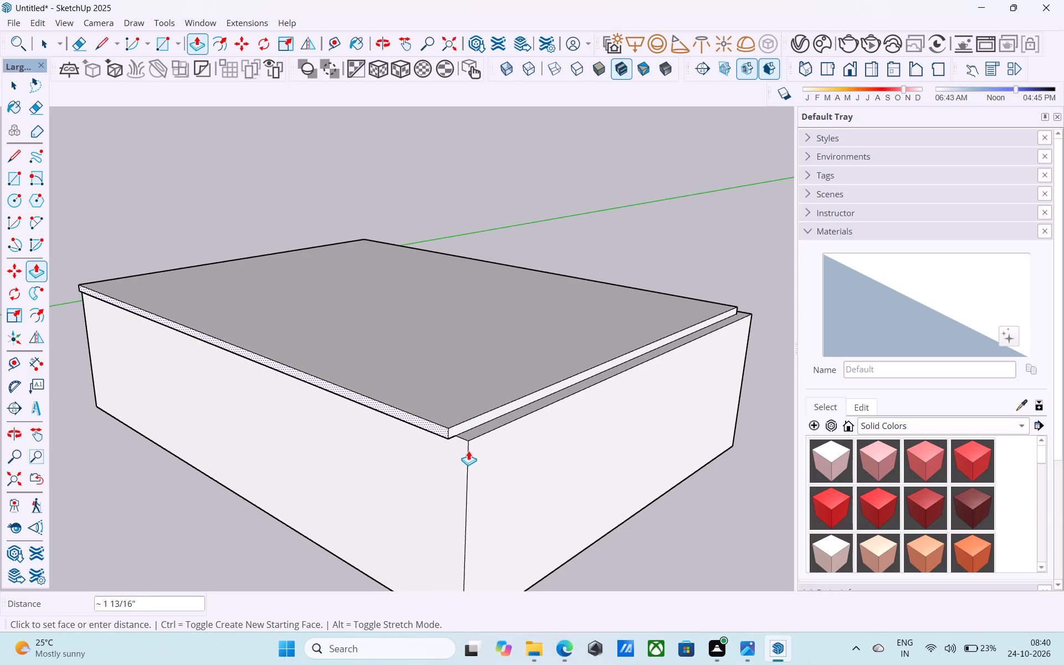
pyautogui.click(467, 444)
pyautogui.press('space')
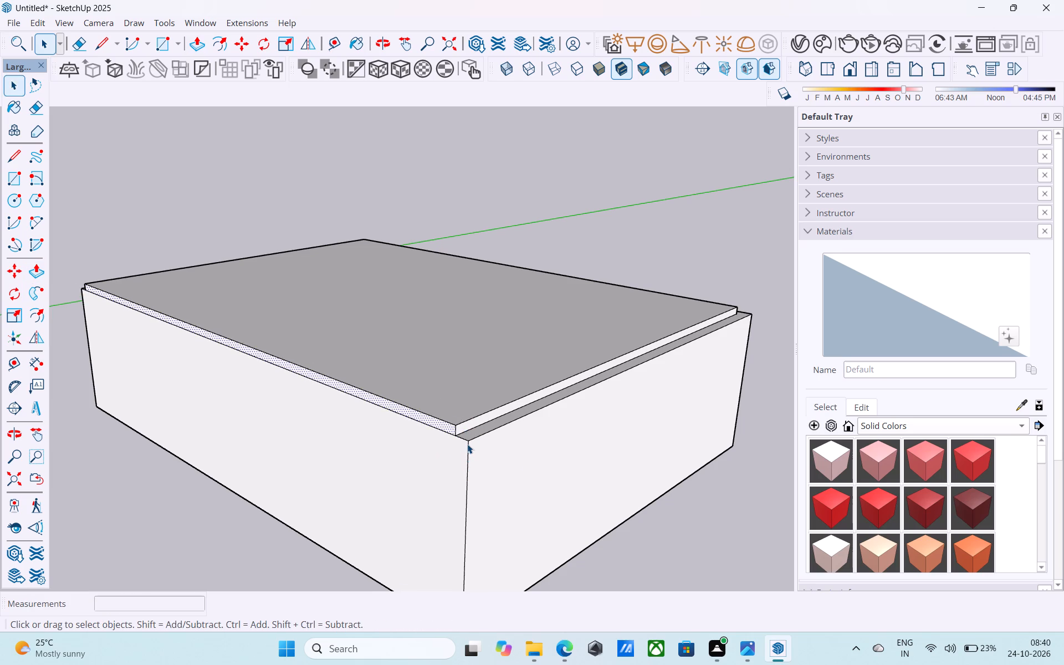
# Push/Pull the adjacent short side face of the slab outward until it is flush with the outer wall face.
pyautogui.click(477, 420)
pyautogui.press('p')
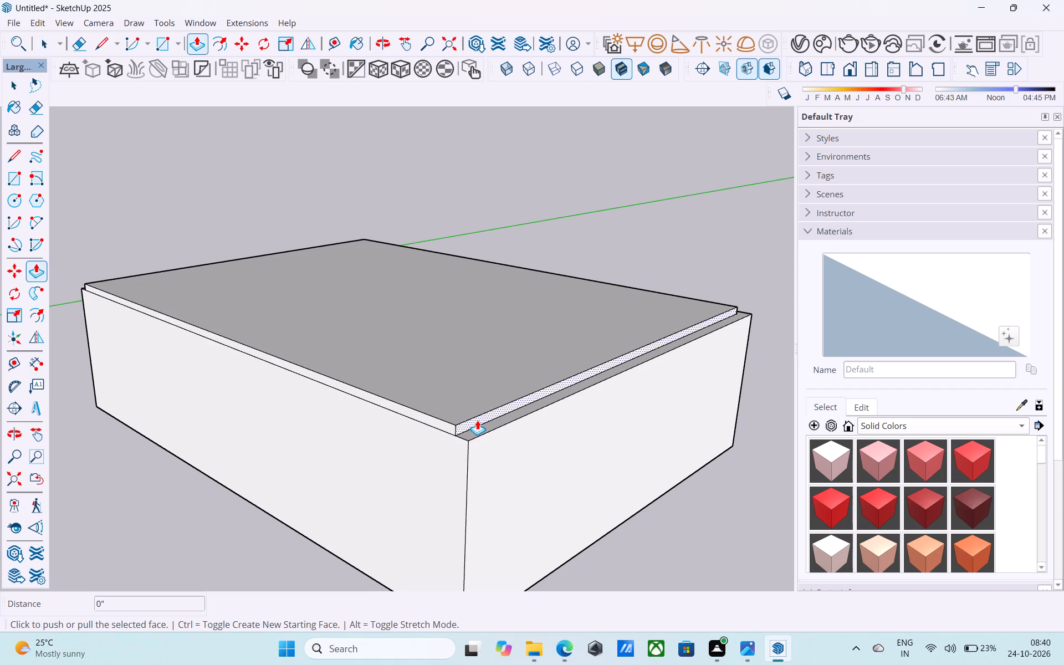
pyautogui.moveTo(470, 416); pyautogui.dragTo(477, 469)
pyautogui.click(477, 469)
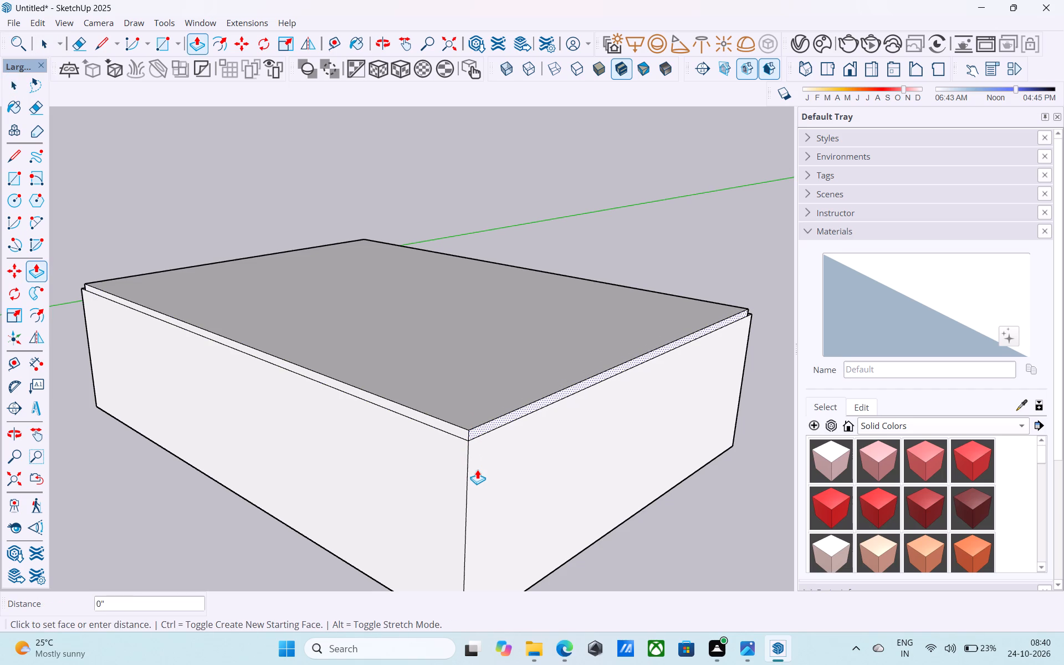
pyautogui.press('space')
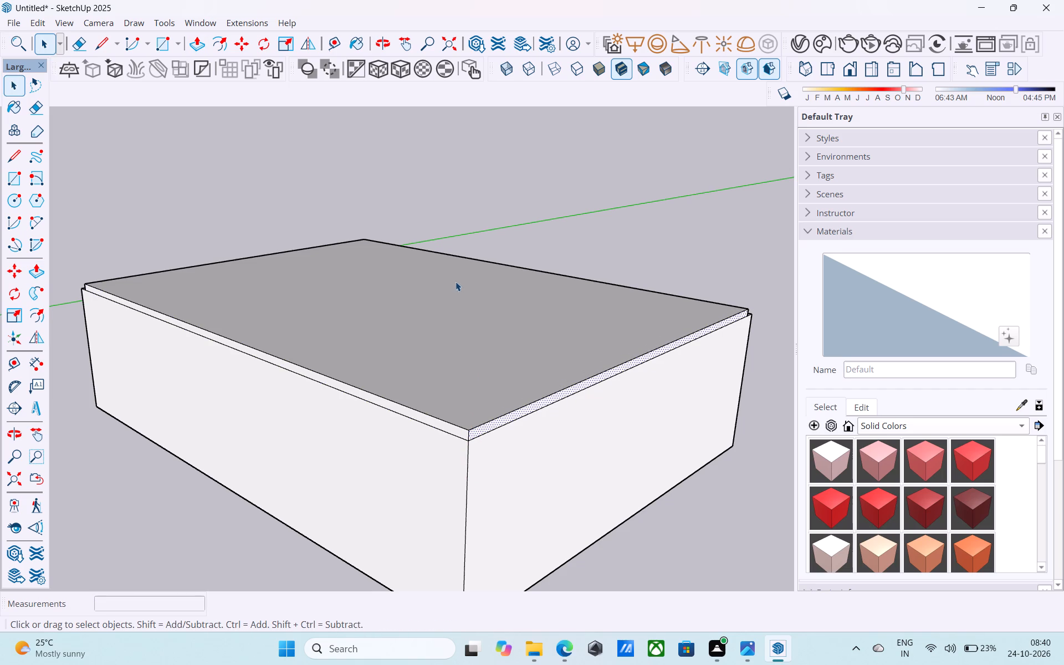
# Push/Pull the roof slab's remaining recessed long side face outward until it is flush with the outer wall face.
pyautogui.keyDown('ctrl'); pyautogui.scroll(-2, 456, 282); pyautogui.keyUp('ctrl')
pyautogui.press('o')
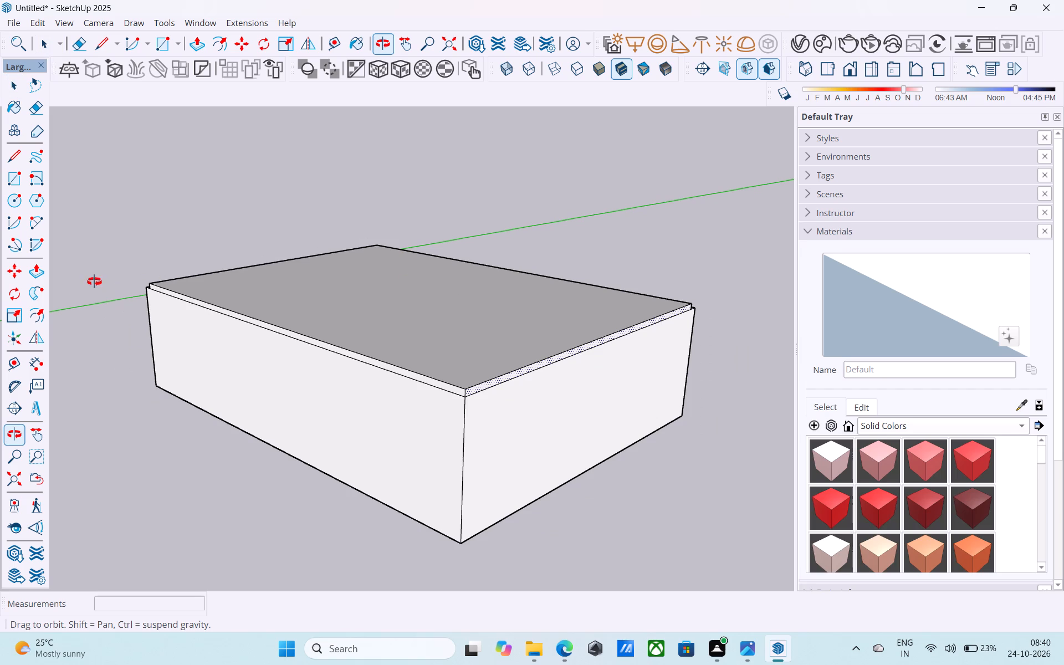
pyautogui.moveTo(577, 356); pyautogui.dragTo(141, 381)
pyautogui.moveTo(436, 430); pyautogui.dragTo(397, 275)
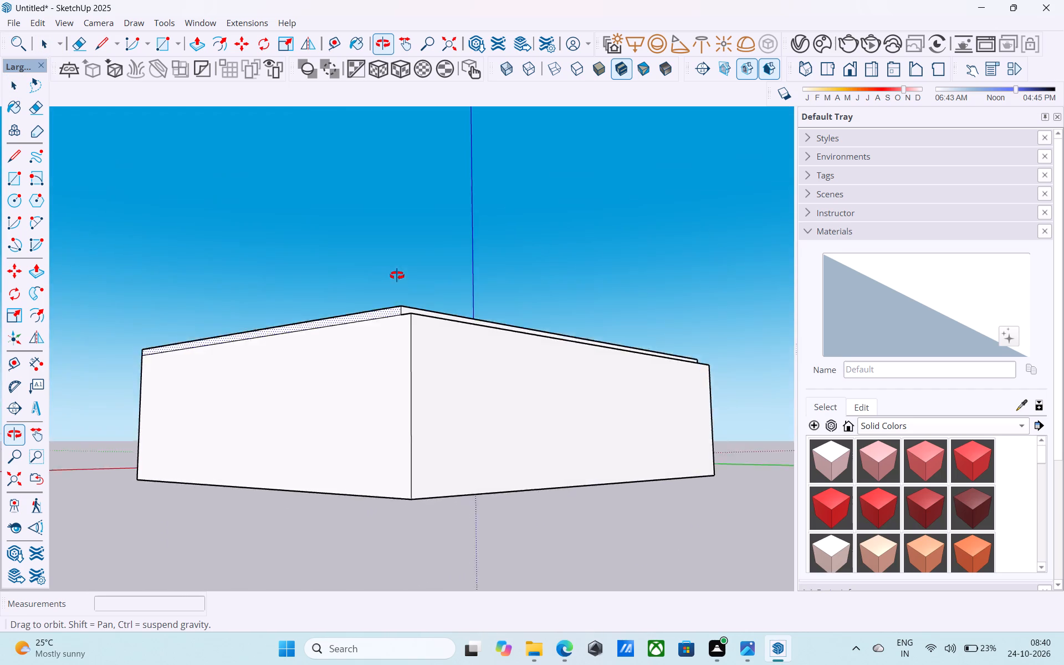
pyautogui.moveTo(397, 275); pyautogui.dragTo(402, 321)
pyautogui.keyDown('ctrl'); pyautogui.scroll(-6, 402, 321); pyautogui.keyUp('ctrl')
pyautogui.moveTo(402, 321); pyautogui.dragTo(417, 420)
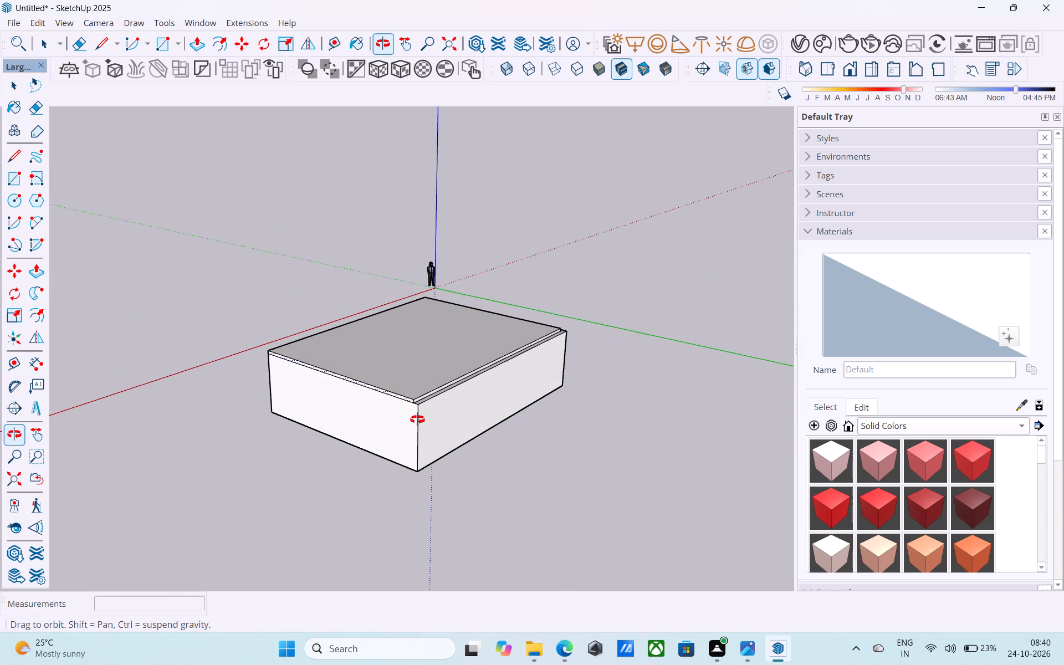
pyautogui.keyDown('ctrl'); pyautogui.scroll(10, 417, 420); pyautogui.keyUp('ctrl')
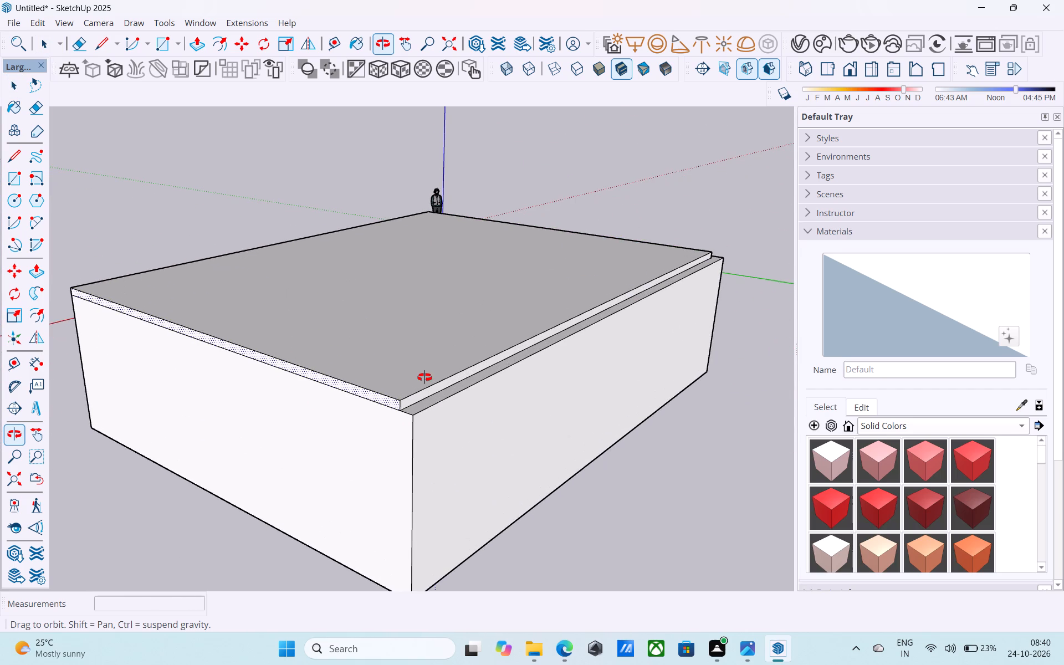
pyautogui.press('space')
pyautogui.click(428, 388)
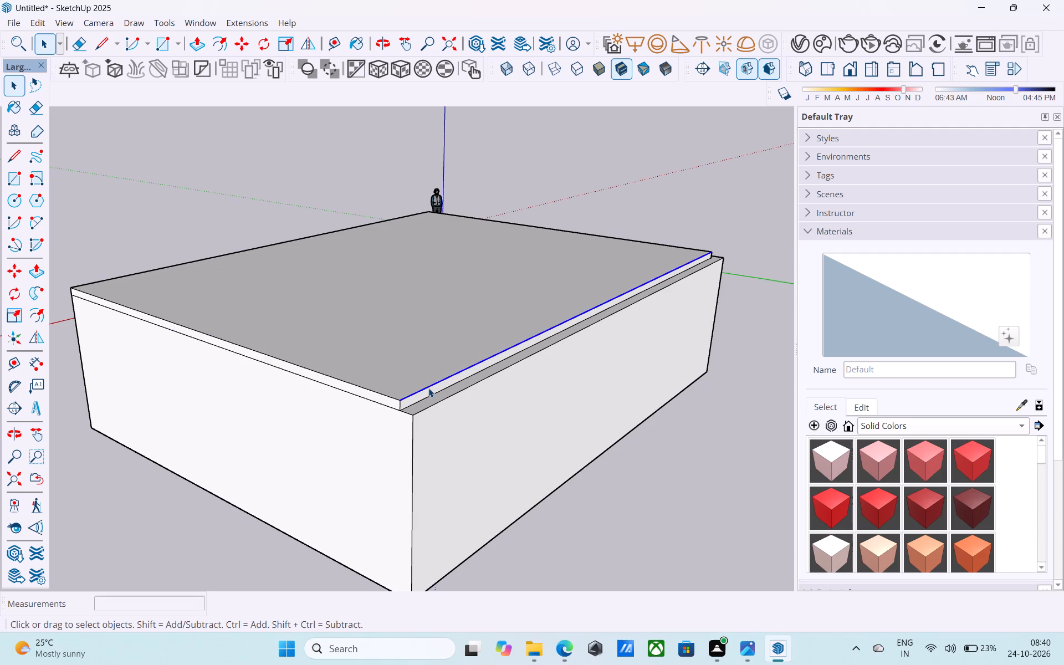
pyautogui.click(428, 391)
pyautogui.press('p')
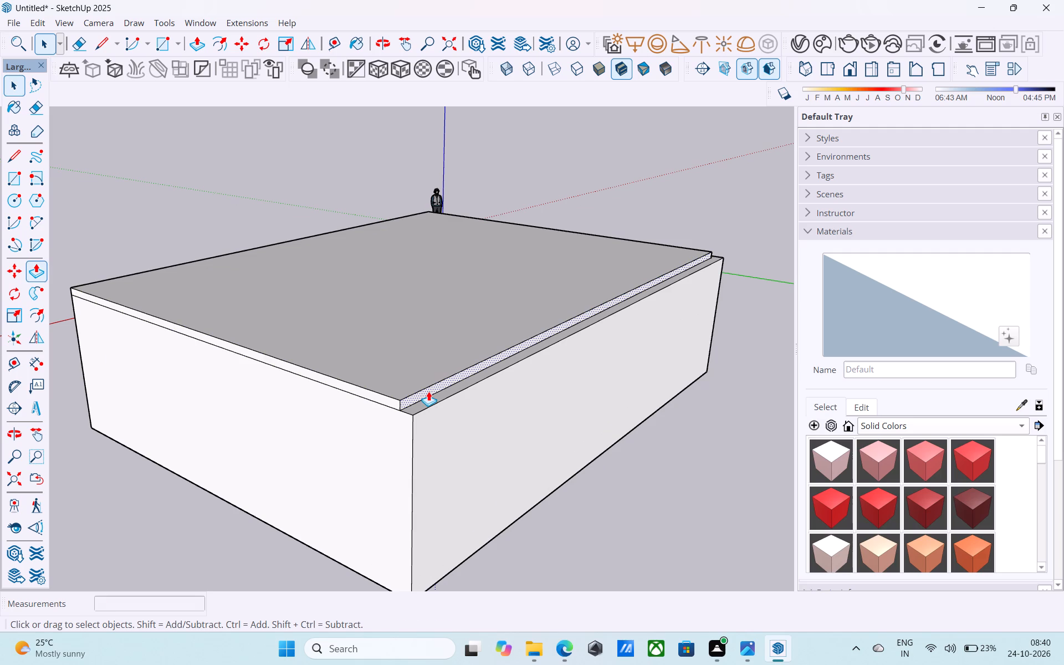
pyautogui.moveTo(422, 381); pyautogui.dragTo(433, 432)
pyautogui.click(433, 432)
pyautogui.press('space')
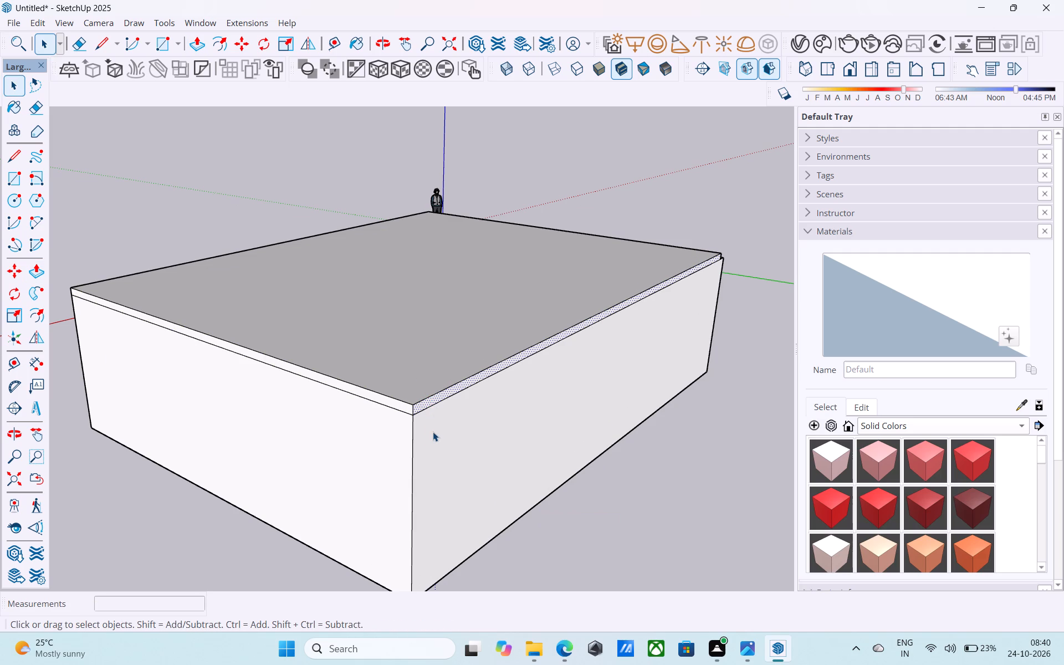
# Push/Pull the slab's last recessed short side face 9" outward so it is flush with the outer wall face.
pyautogui.keyDown('ctrl'); pyautogui.scroll(-8, 433, 432); pyautogui.keyUp('ctrl')
pyautogui.press('o')
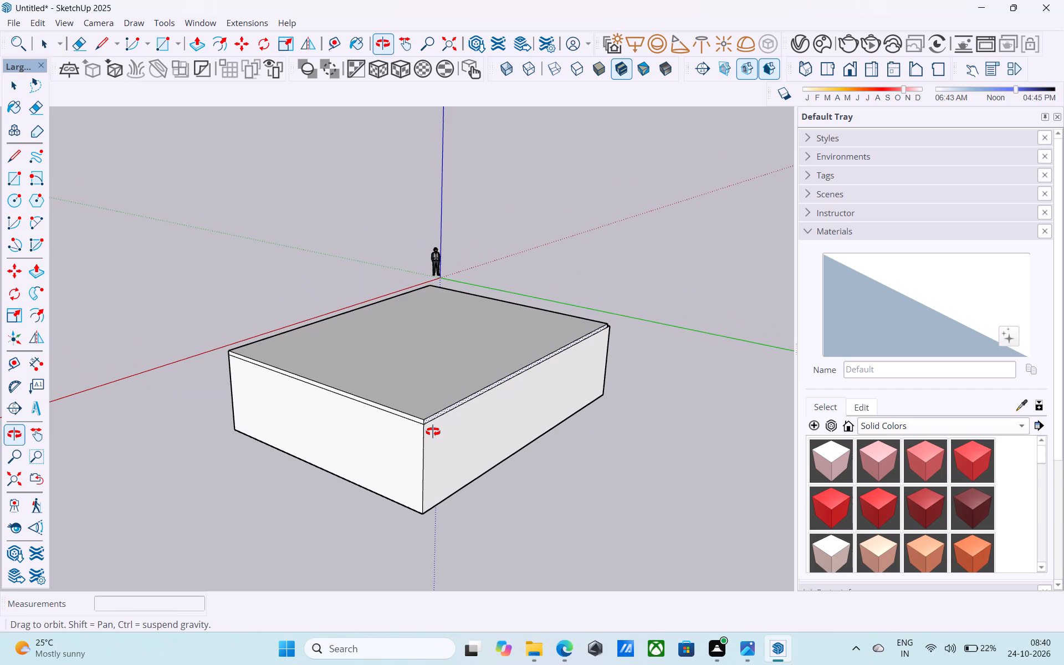
pyautogui.moveTo(686, 417); pyautogui.dragTo(208, 418)
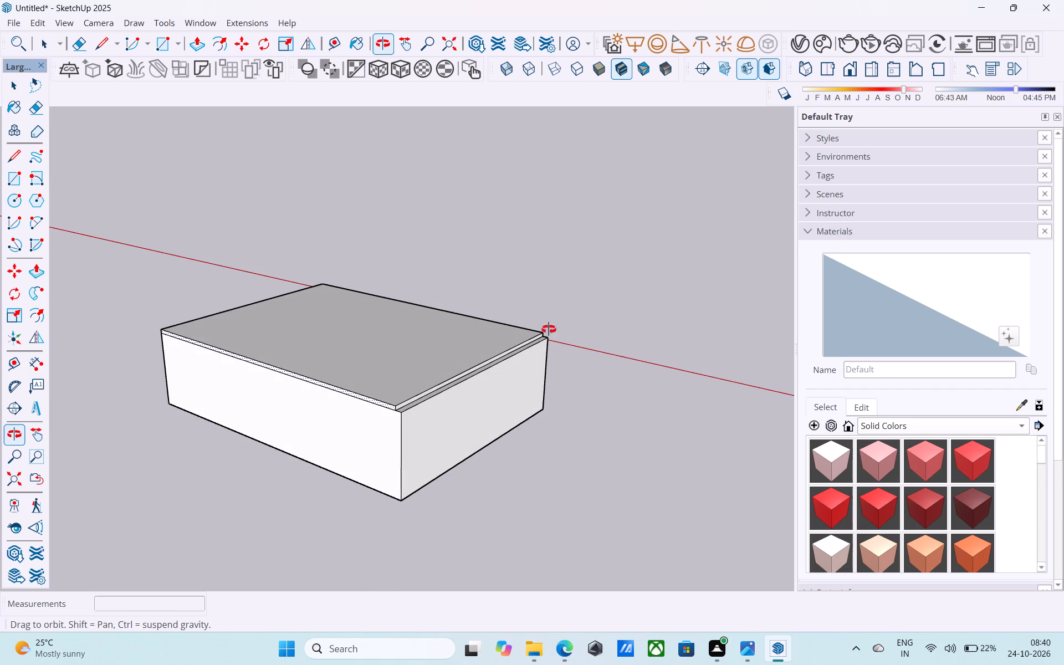
pyautogui.moveTo(746, 333); pyautogui.dragTo(336, 367)
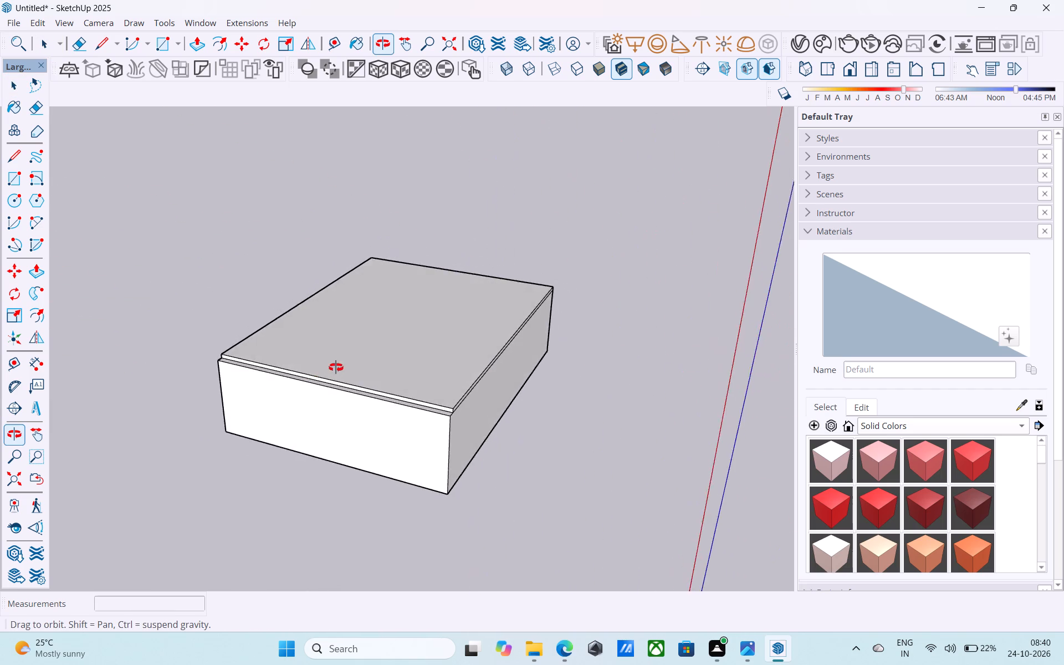
pyautogui.moveTo(336, 367); pyautogui.dragTo(319, 344)
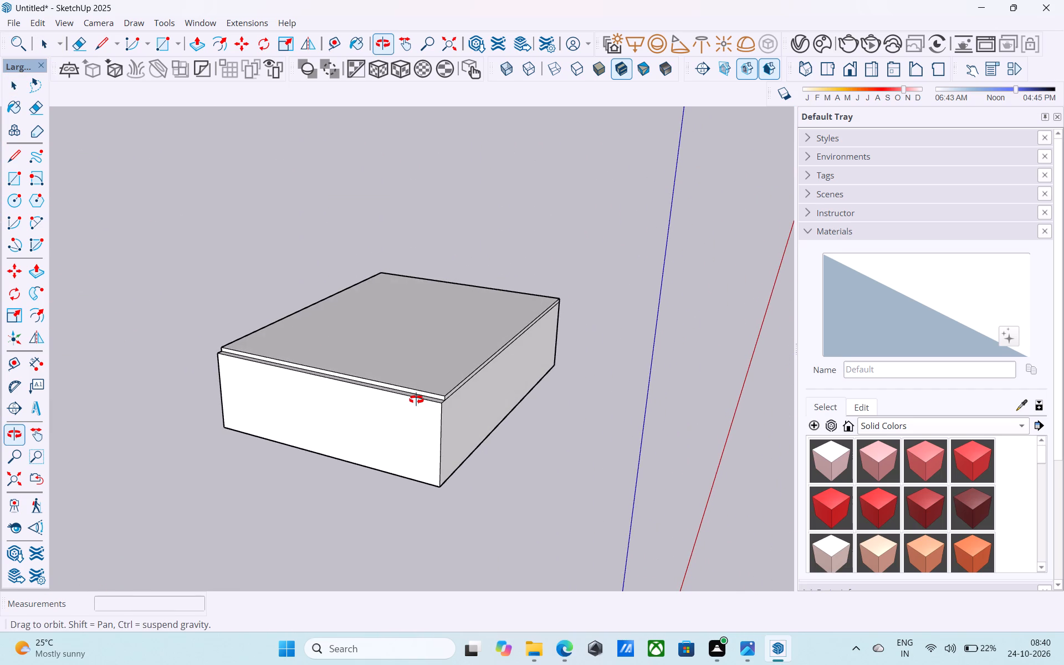
pyautogui.moveTo(416, 400); pyautogui.dragTo(380, 403)
pyautogui.keyDown('ctrl'); pyautogui.scroll(2, 380, 403); pyautogui.keyUp('ctrl')
pyautogui.hscroll(1, 380, 403)
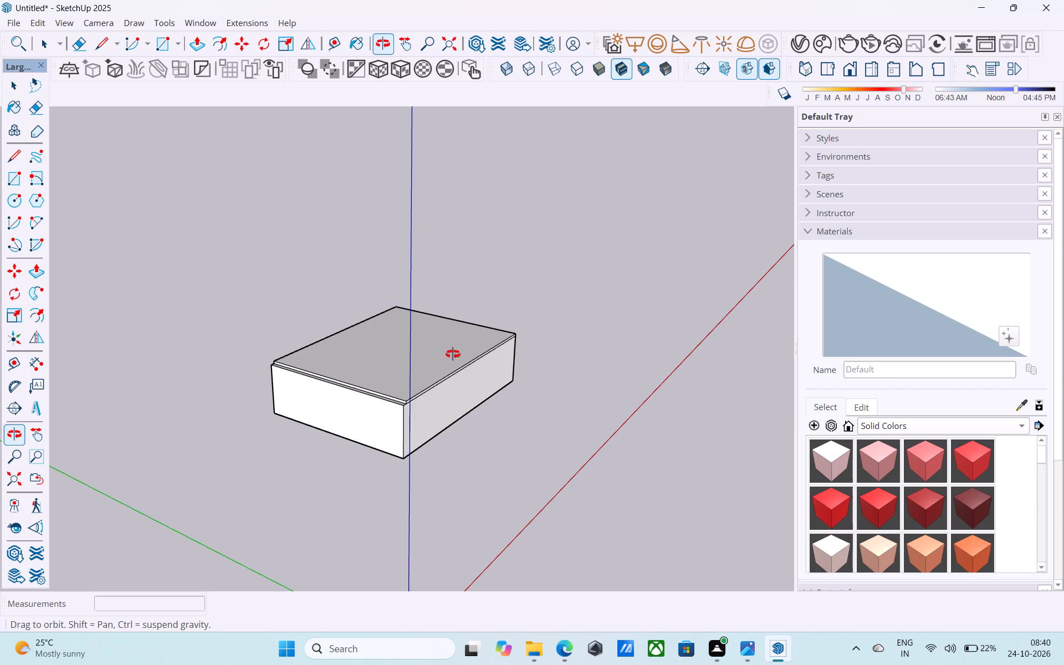
pyautogui.keyDown('ctrl'); pyautogui.scroll(7, 383, 410); pyautogui.keyUp('ctrl')
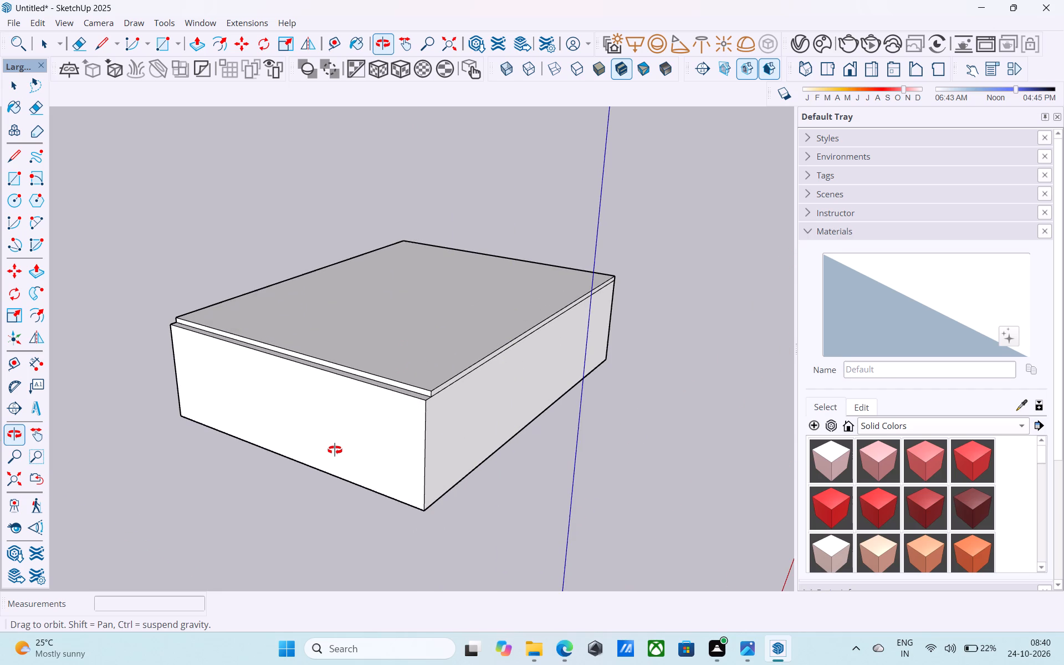
pyautogui.press('space')
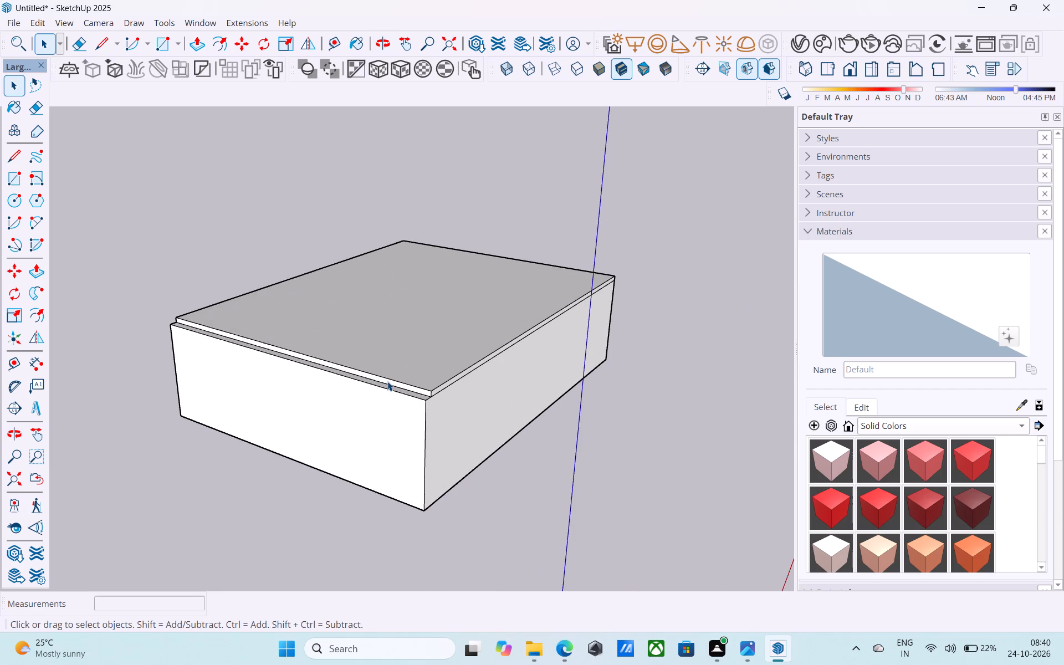
pyautogui.click(387, 381)
pyautogui.press('p')
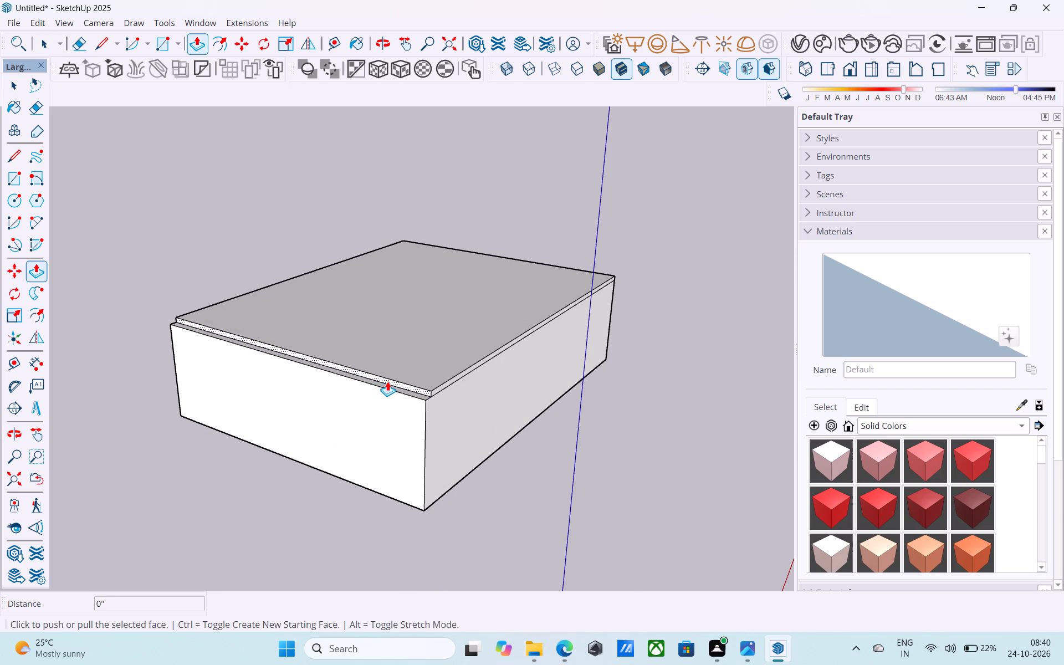
pyautogui.moveTo(396, 381); pyautogui.dragTo(391, 403)
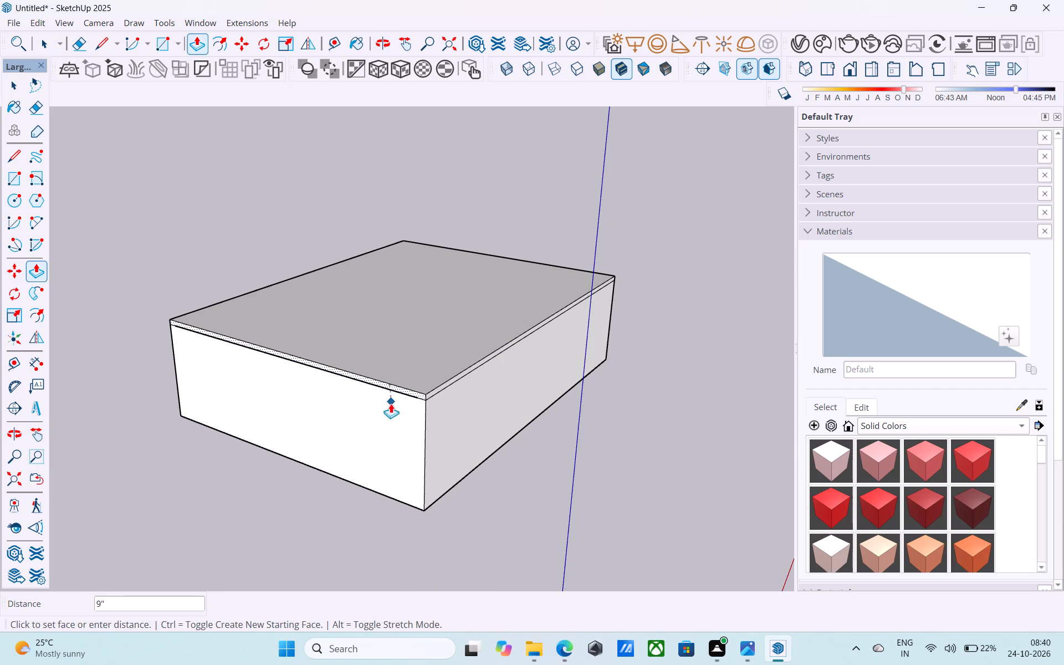
pyautogui.moveTo(391, 403); pyautogui.dragTo(391, 406)
pyautogui.click(391, 406)
pyautogui.press('space')
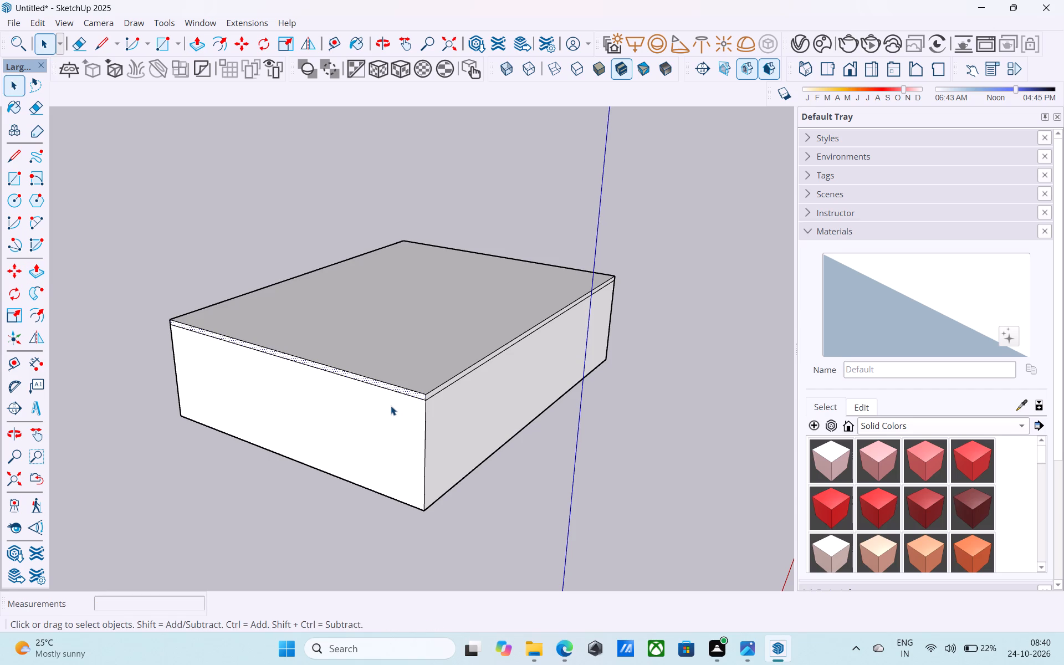
# Offset the outline of the roof slab's top face 6" inward to form a perimeter border.
pyautogui.click(388, 364)
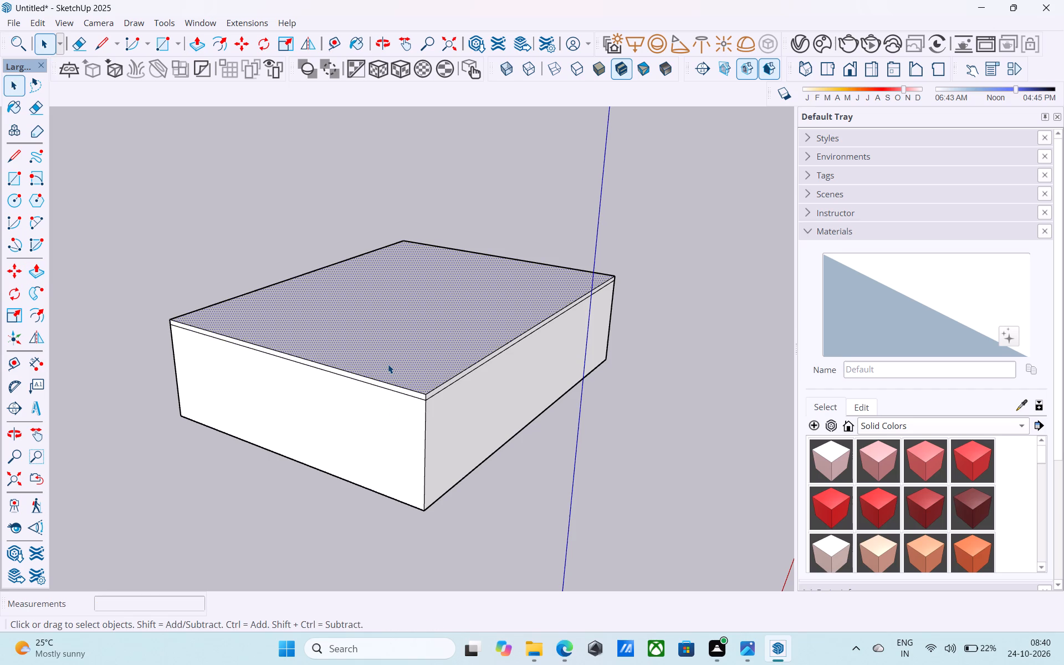
pyautogui.press('g')
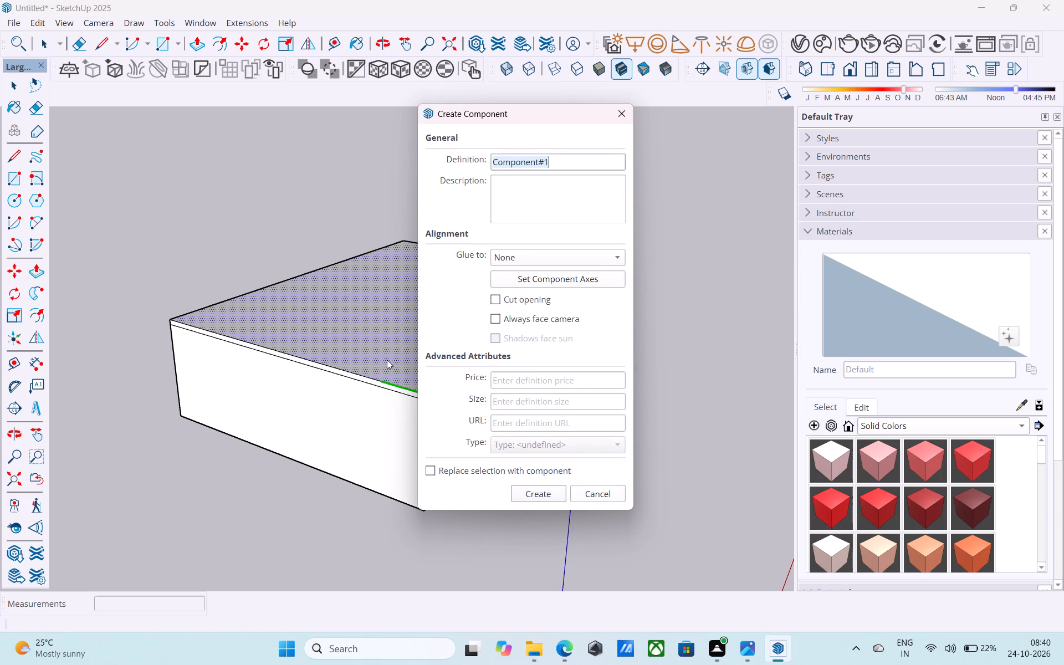
pyautogui.click(618, 112)
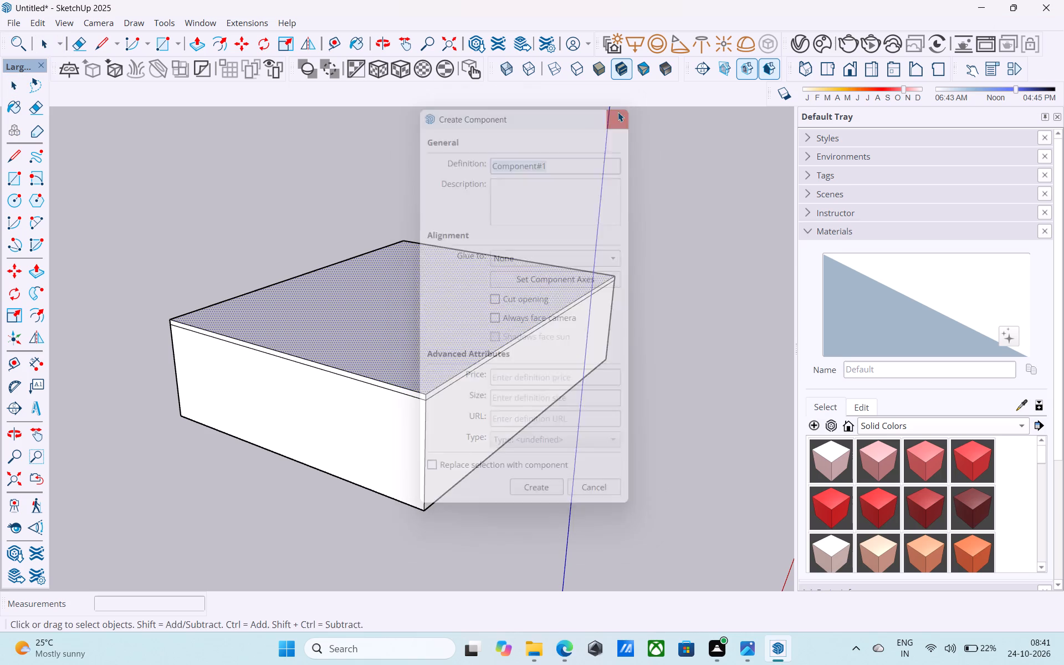
pyautogui.press('f')
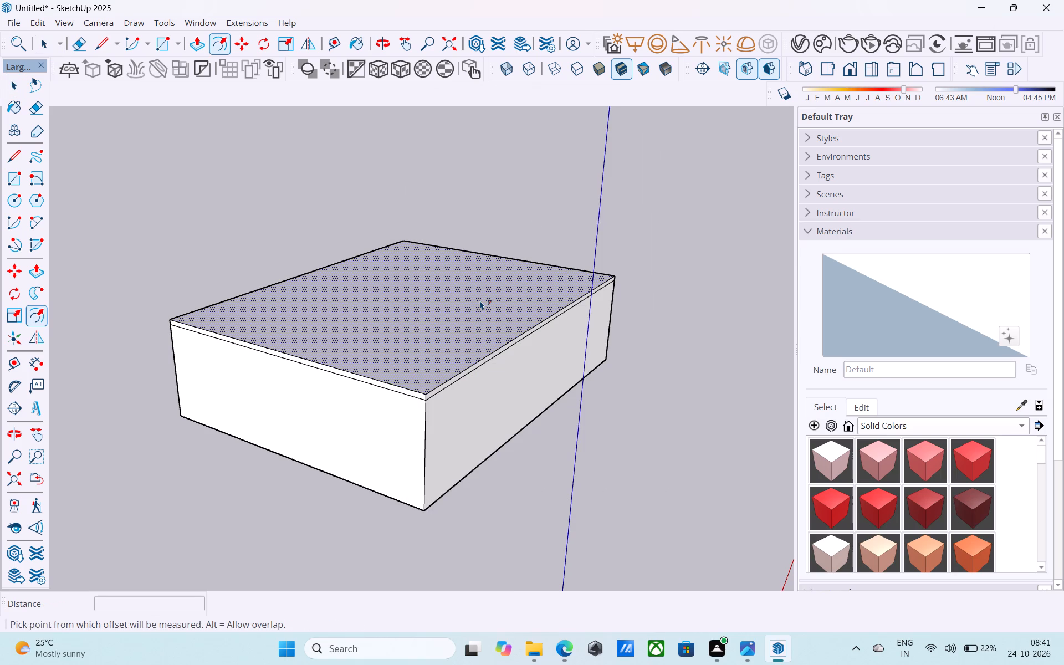
pyautogui.moveTo(484, 304); pyautogui.dragTo(478, 295)
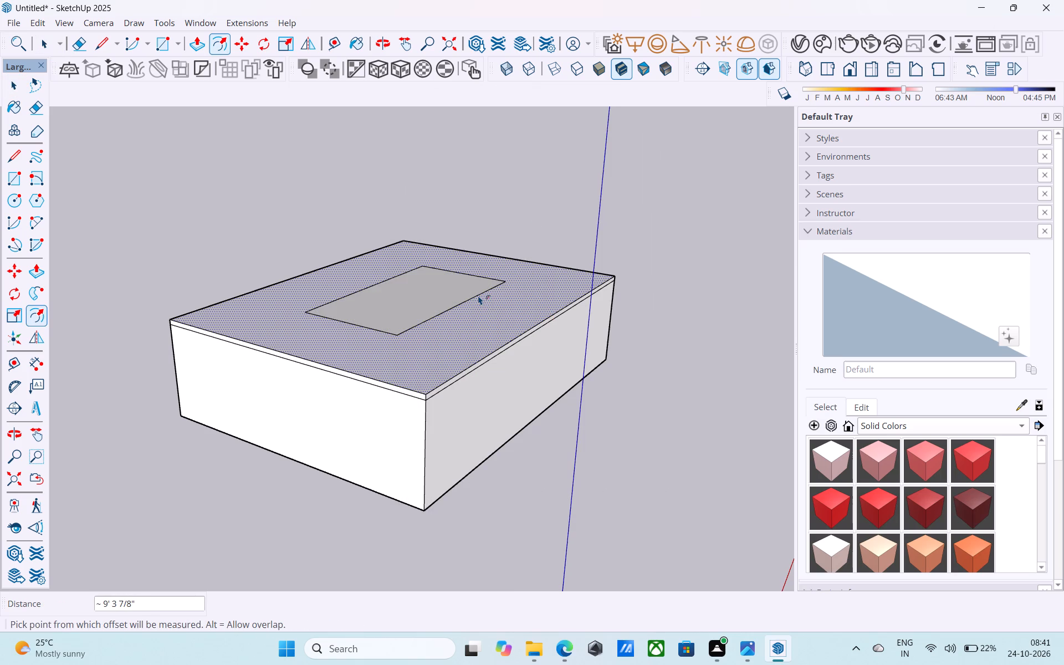
pyautogui.press('6')
pyautogui.hotkey('shift', '"')
pyautogui.press('Return')
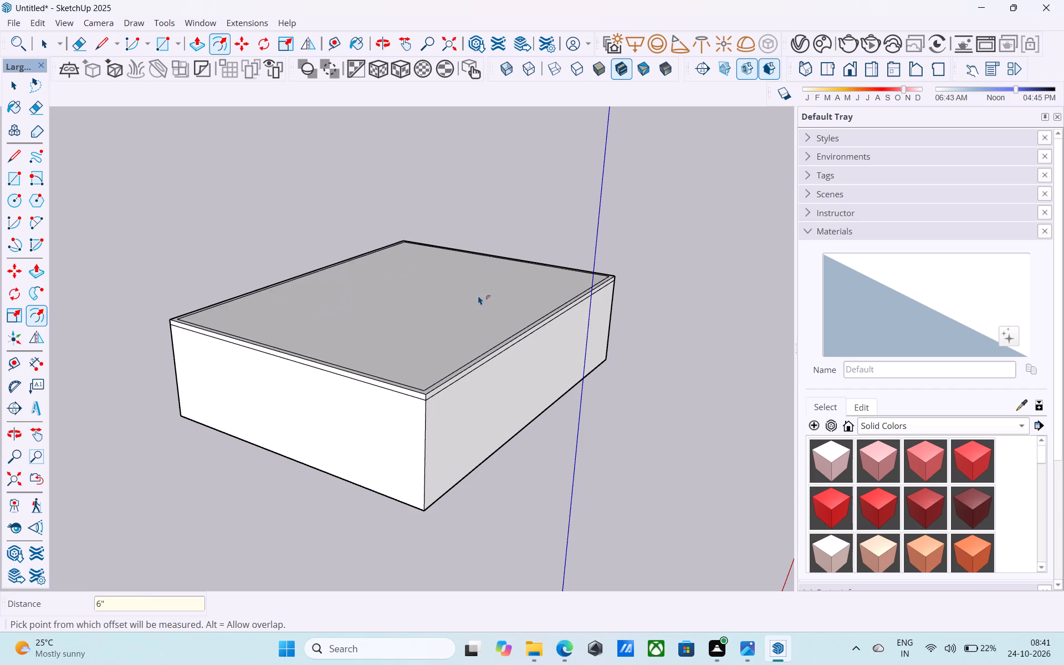
pyautogui.press('space')
pyautogui.press('space')
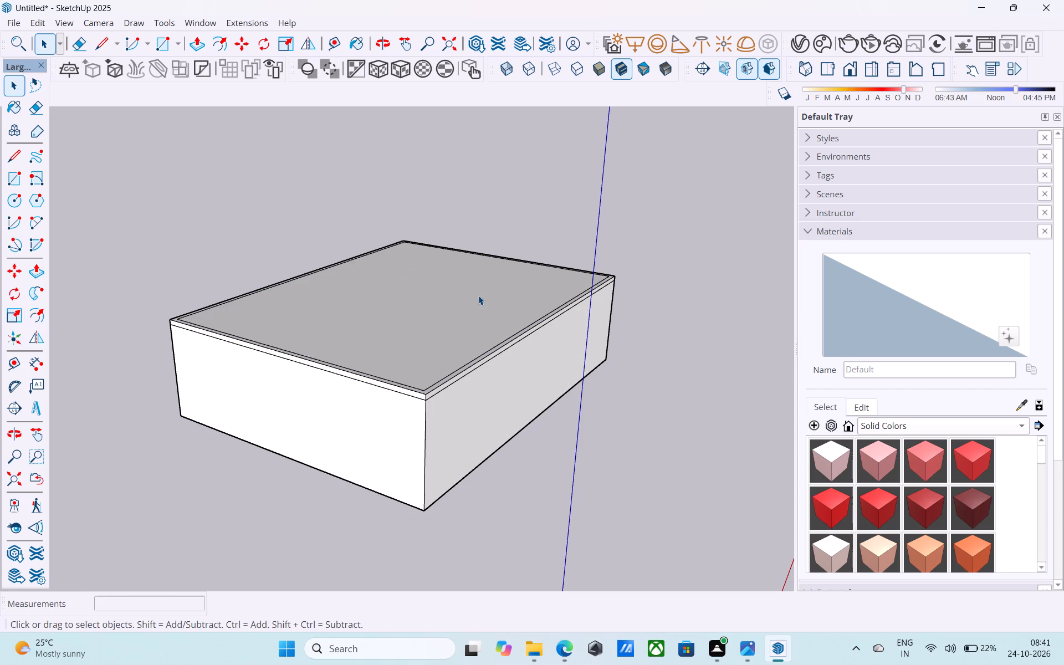
pyautogui.press('space')
pyautogui.press('space')
# Push/Pull the perimeter border face on the roof up 6" to form a parapet.
pyautogui.press('p')
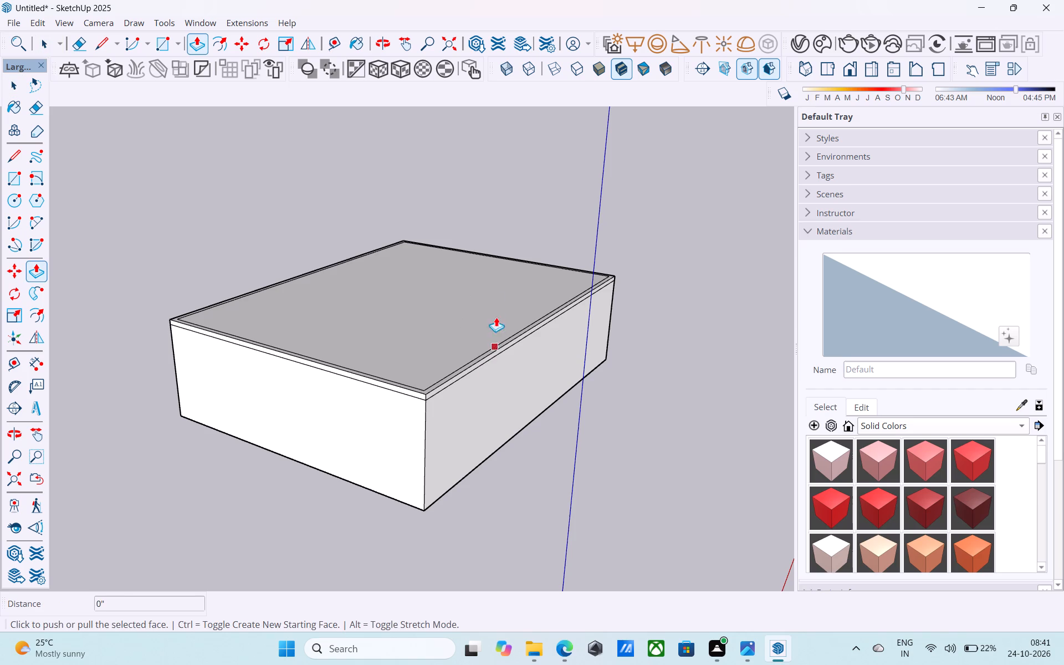
pyautogui.moveTo(499, 344); pyautogui.dragTo(515, 255)
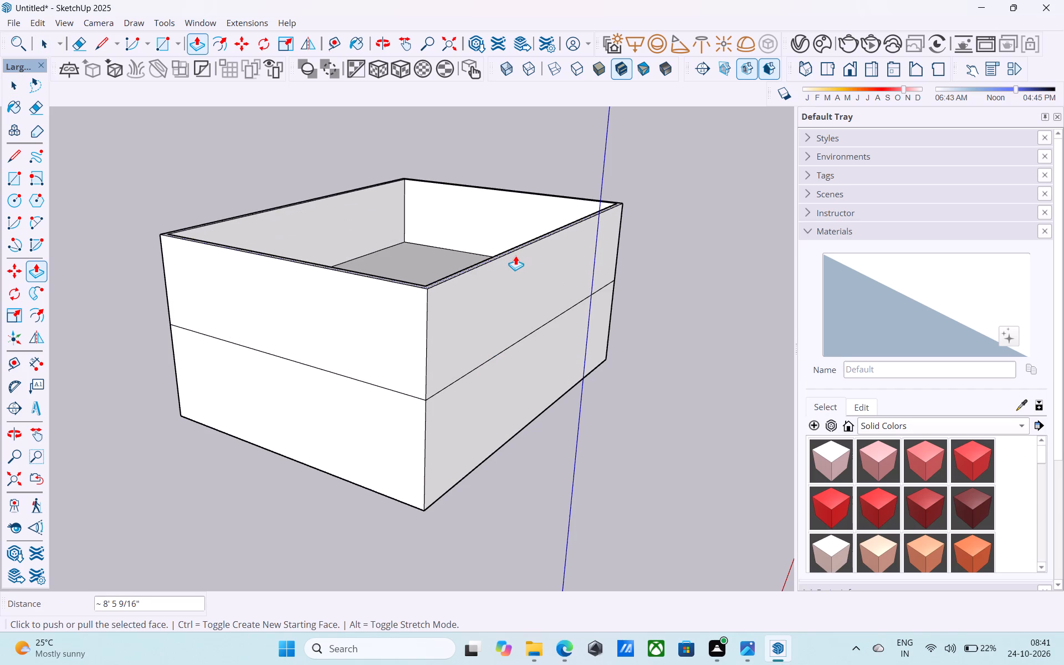
pyautogui.press('6')
pyautogui.hotkey('shift', '"')
pyautogui.press('Return')
pyautogui.press('space')
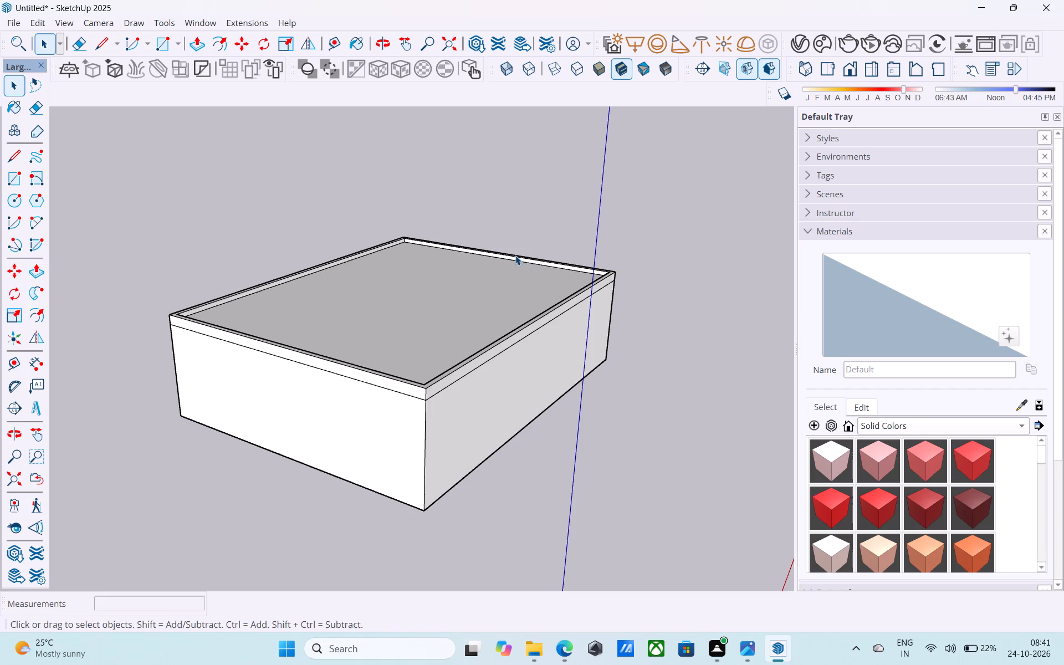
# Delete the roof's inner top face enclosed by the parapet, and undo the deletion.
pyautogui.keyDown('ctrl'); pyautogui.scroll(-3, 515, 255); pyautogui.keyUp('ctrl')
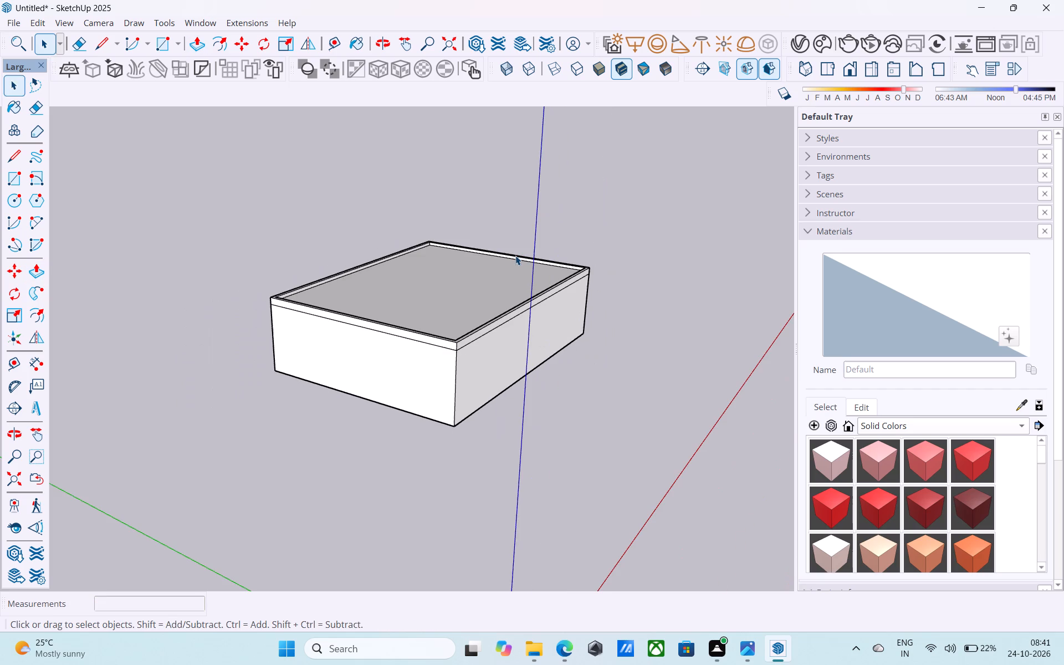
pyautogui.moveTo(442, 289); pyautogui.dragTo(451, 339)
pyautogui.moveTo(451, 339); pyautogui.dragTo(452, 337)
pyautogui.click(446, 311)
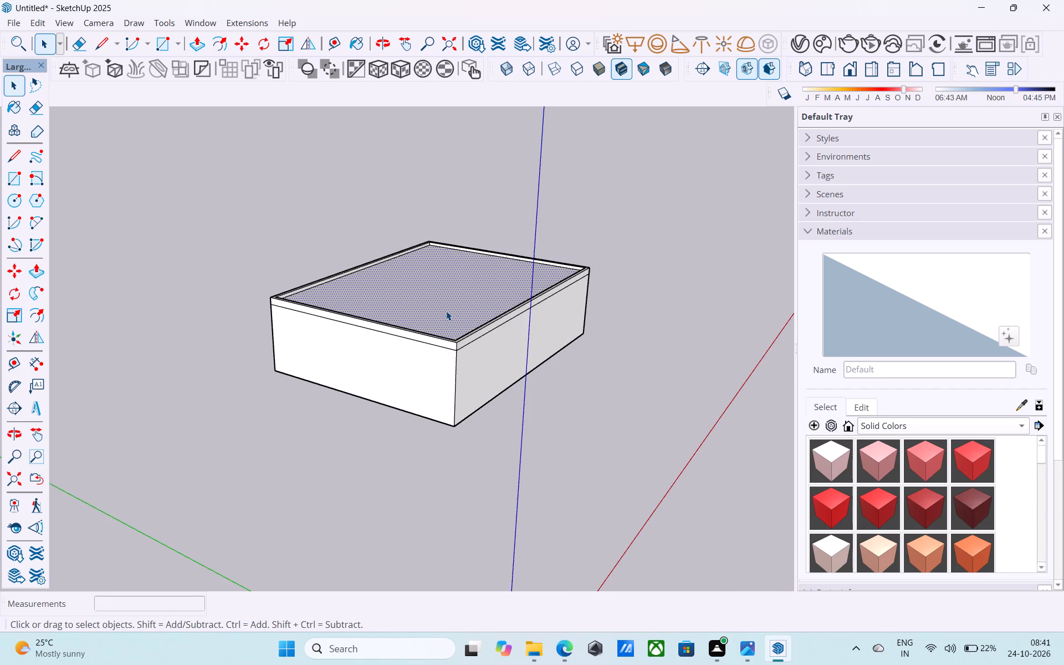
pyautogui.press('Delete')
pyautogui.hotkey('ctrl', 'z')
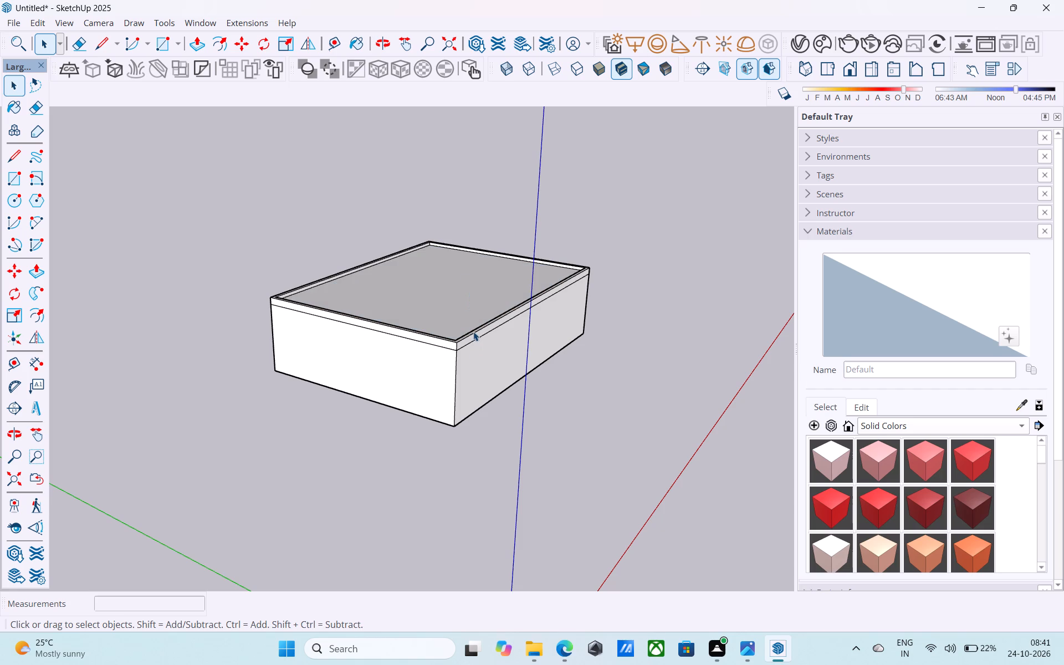
# Push/Pull the top face of the parapet ring on the roof up a further 8'.
pyautogui.keyDown('ctrl'); pyautogui.scroll(6, 477, 329); pyautogui.keyUp('ctrl')
pyautogui.press('o')
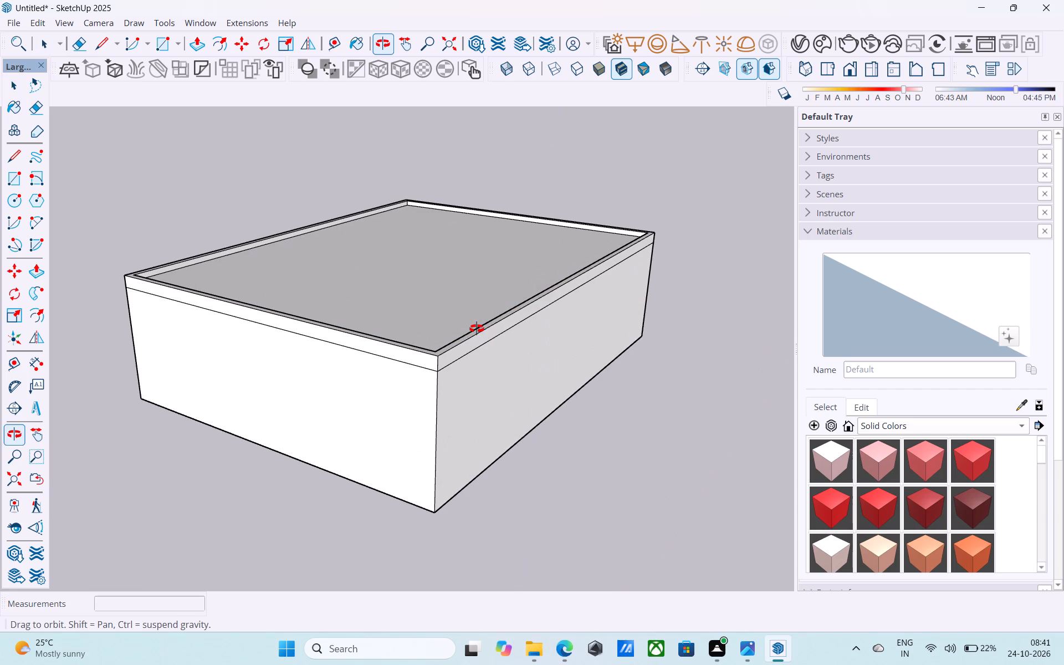
pyautogui.moveTo(386, 259); pyautogui.dragTo(494, 422)
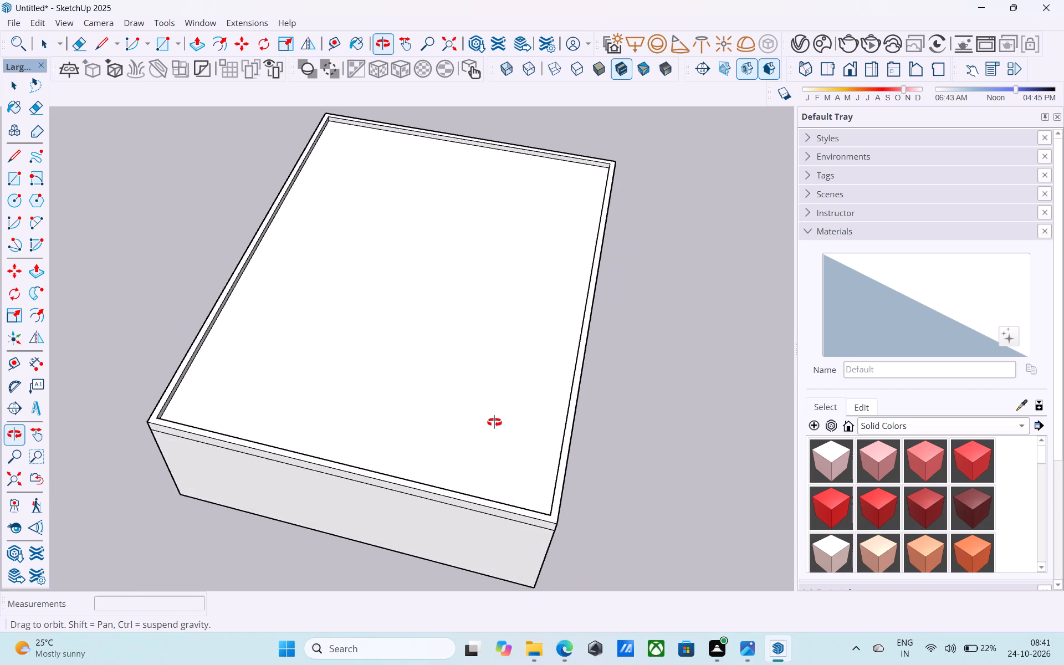
pyautogui.moveTo(494, 422); pyautogui.dragTo(499, 423)
pyautogui.press('space')
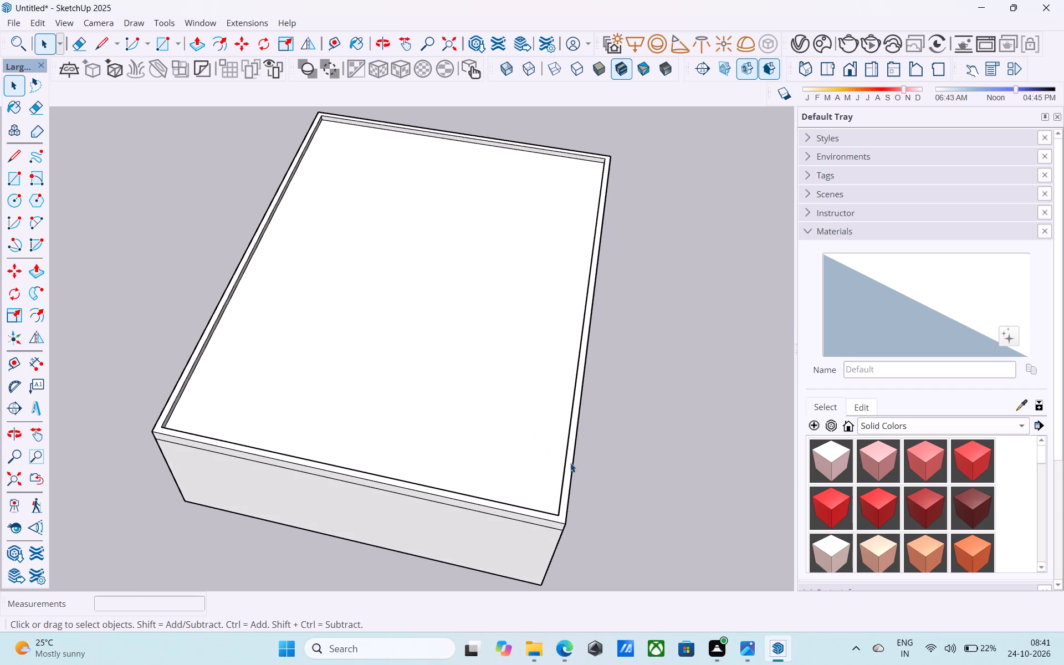
pyautogui.click(567, 460)
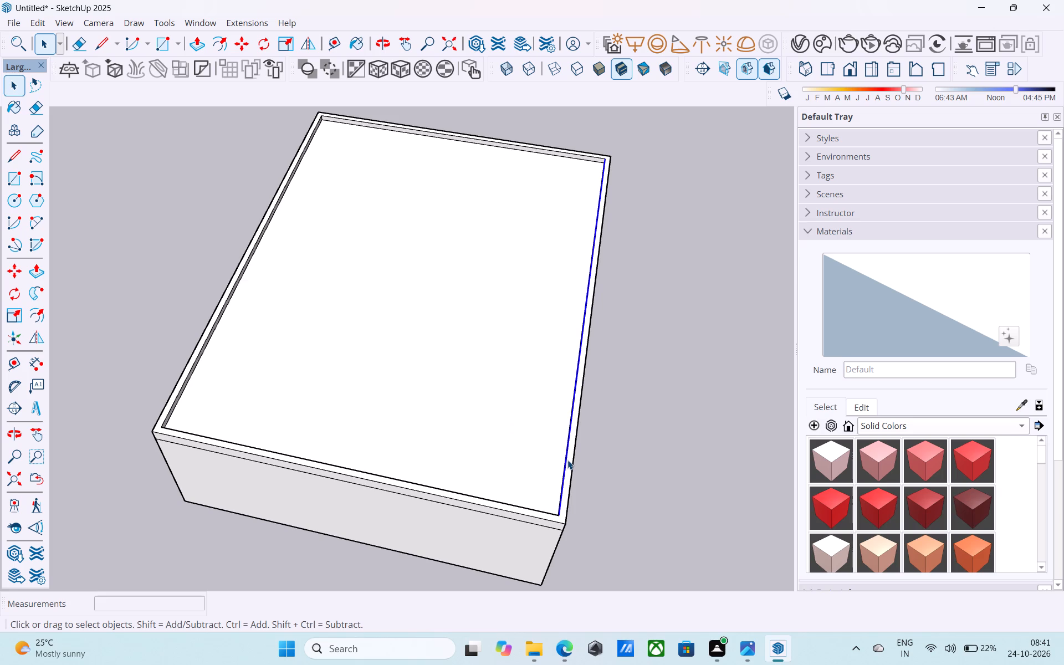
pyautogui.click(569, 462)
pyautogui.press('p')
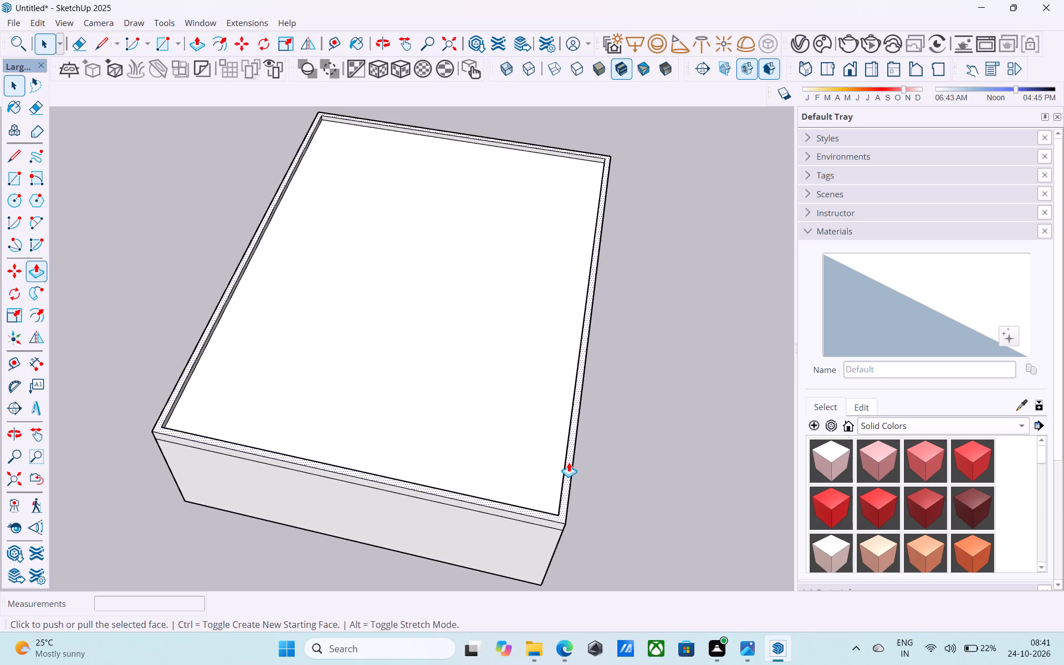
pyautogui.moveTo(568, 410); pyautogui.dragTo(575, 301)
pyautogui.write("8'")
pyautogui.press('Return')
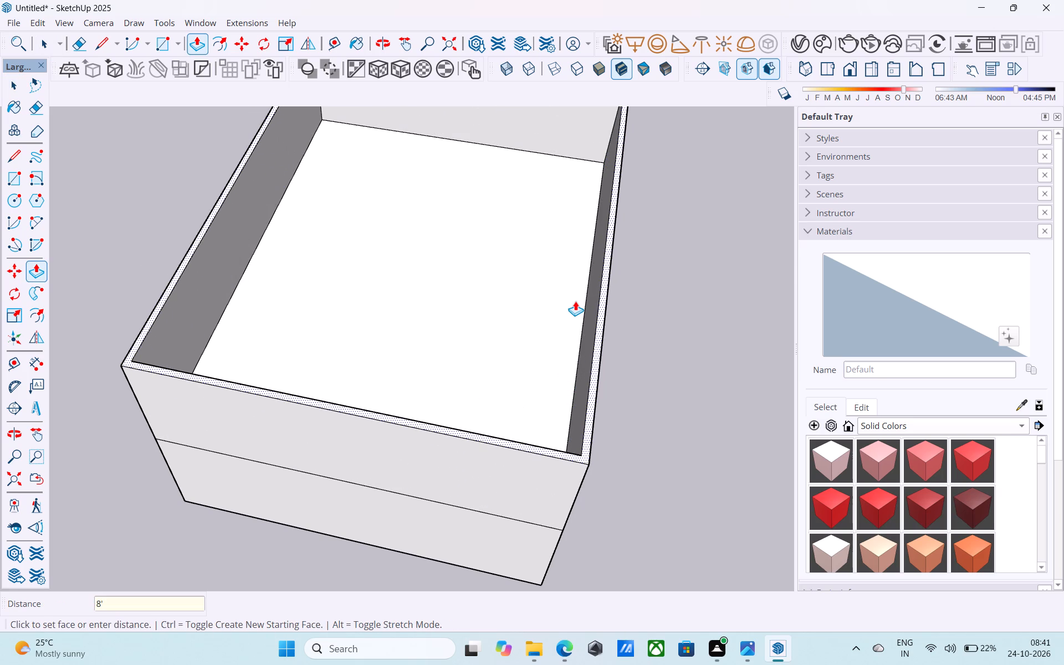
pyautogui.press('space')
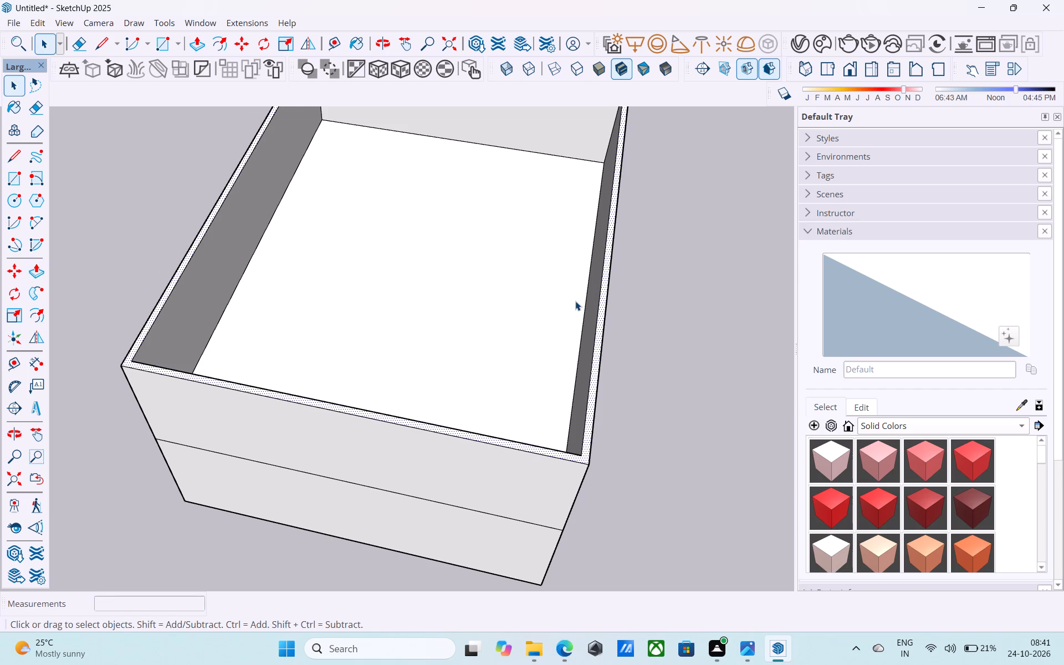
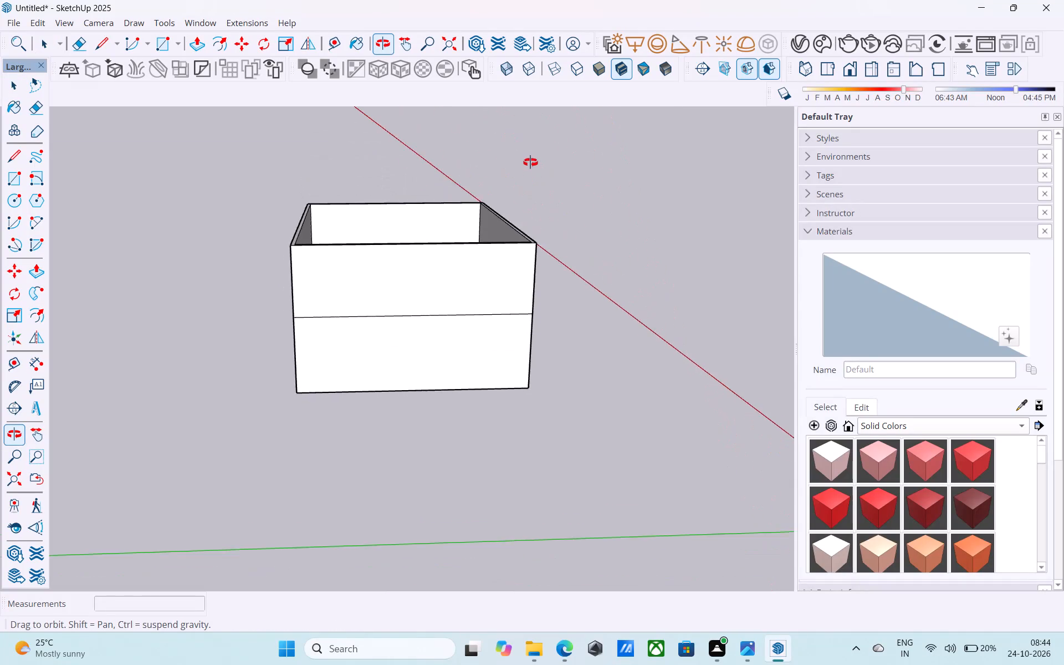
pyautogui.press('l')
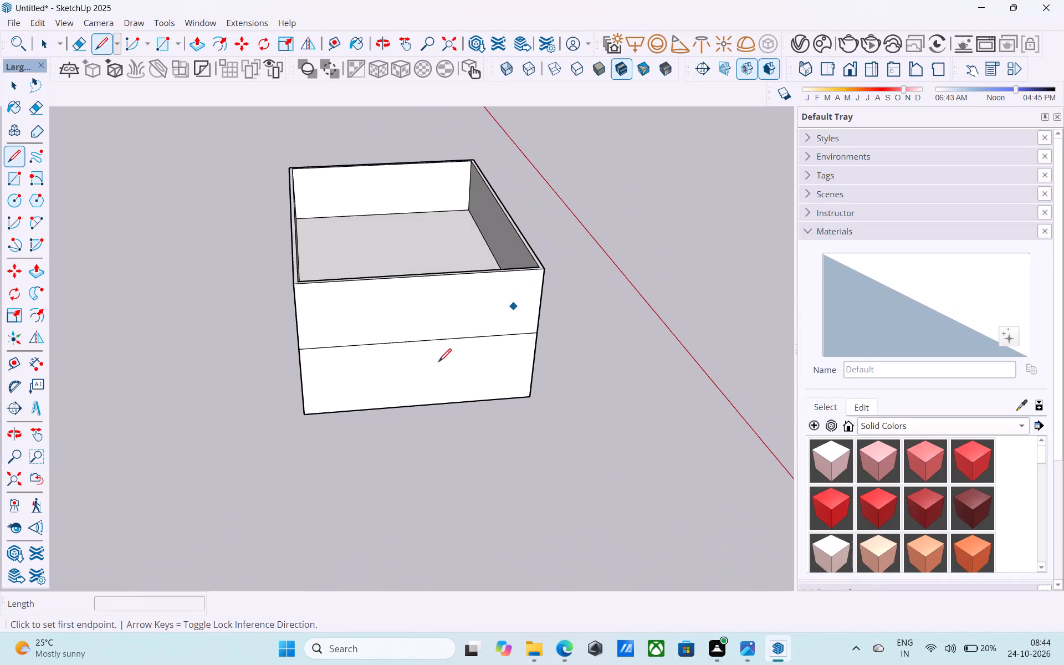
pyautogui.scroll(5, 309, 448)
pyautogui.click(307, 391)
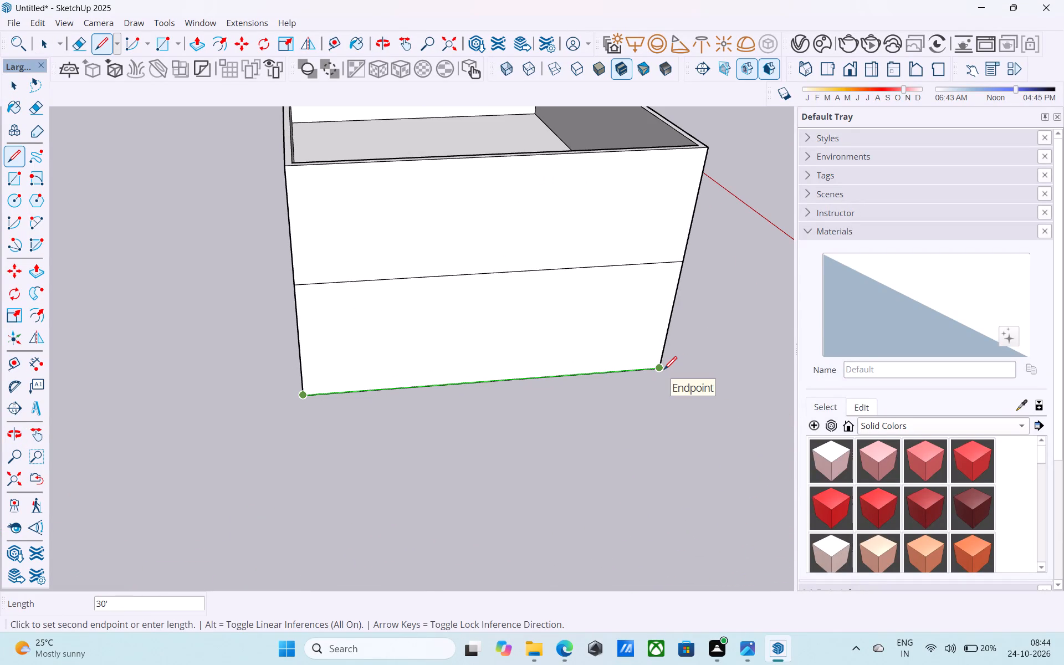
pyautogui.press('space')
# Push/Pull the top face of the parapet ring down 9', below the inner roof face.
pyautogui.scroll(1, 421, 263)
pyautogui.scroll(-3, 420, 263)
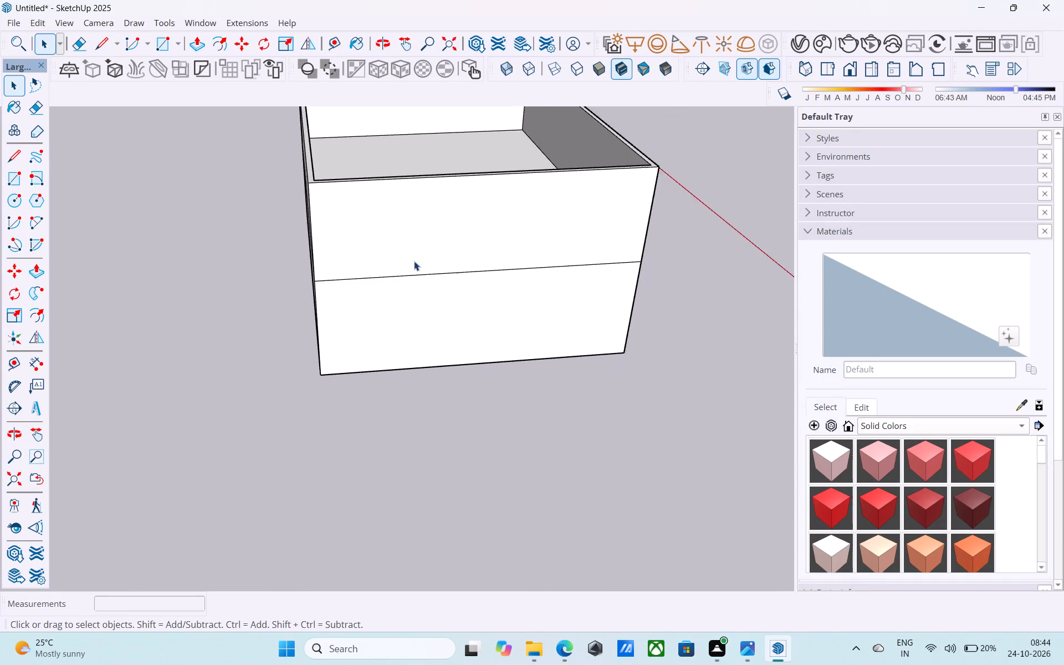
pyautogui.scroll(-4, 414, 261)
pyautogui.moveTo(396, 296); pyautogui.dragTo(396, 410, button='middle')
pyautogui.scroll(-5, 355, 424)
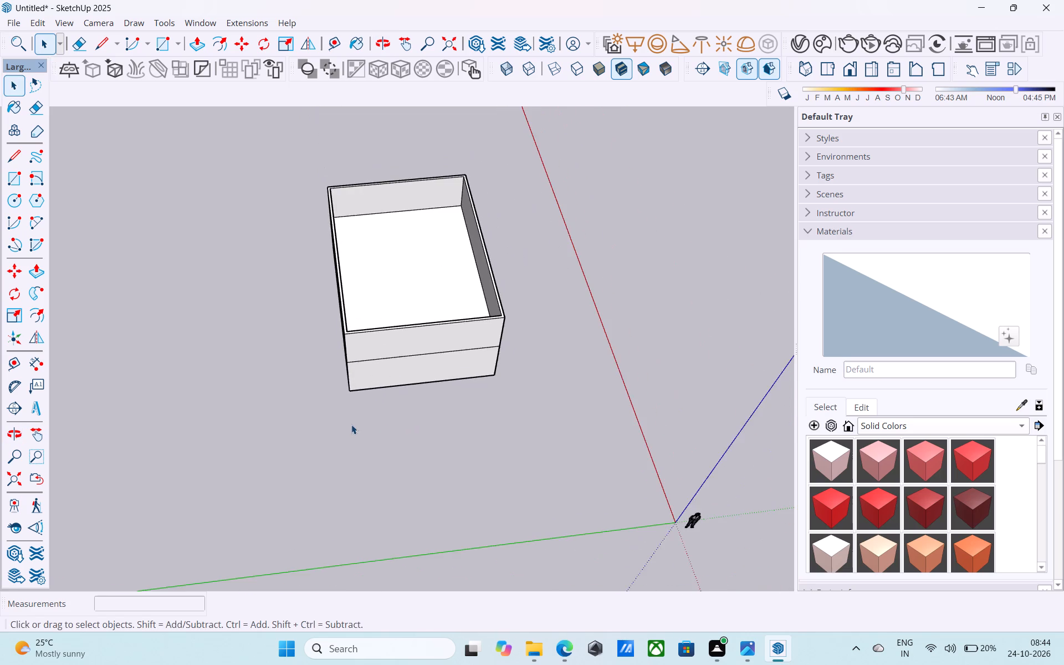
pyautogui.scroll(-5, 351, 424)
pyautogui.moveTo(395, 316); pyautogui.dragTo(409, 236, button='middle')
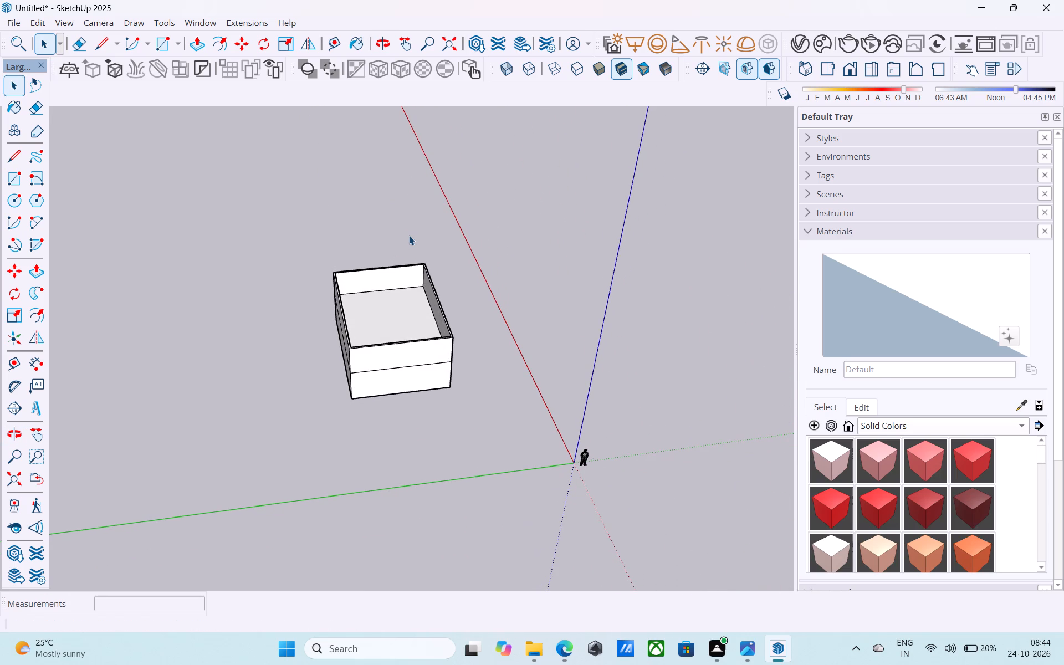
pyautogui.scroll(9, 409, 236)
pyautogui.moveTo(413, 375); pyautogui.dragTo(454, 308, button='middle')
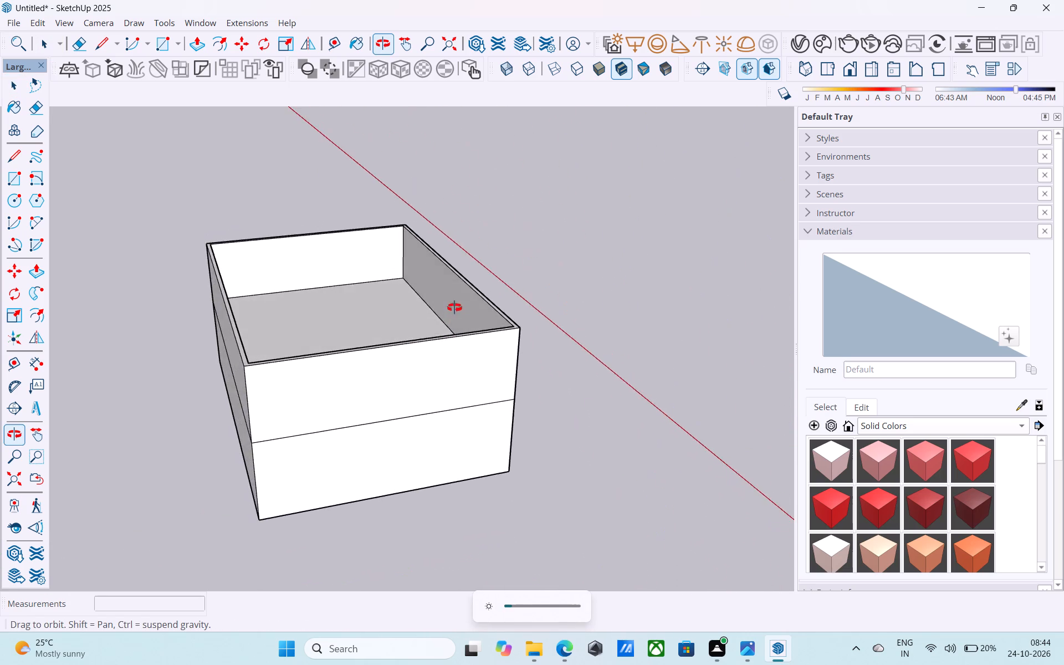
pyautogui.moveTo(454, 308); pyautogui.dragTo(341, 410, button='middle')
pyautogui.scroll(11, 343, 410)
pyautogui.click(357, 366)
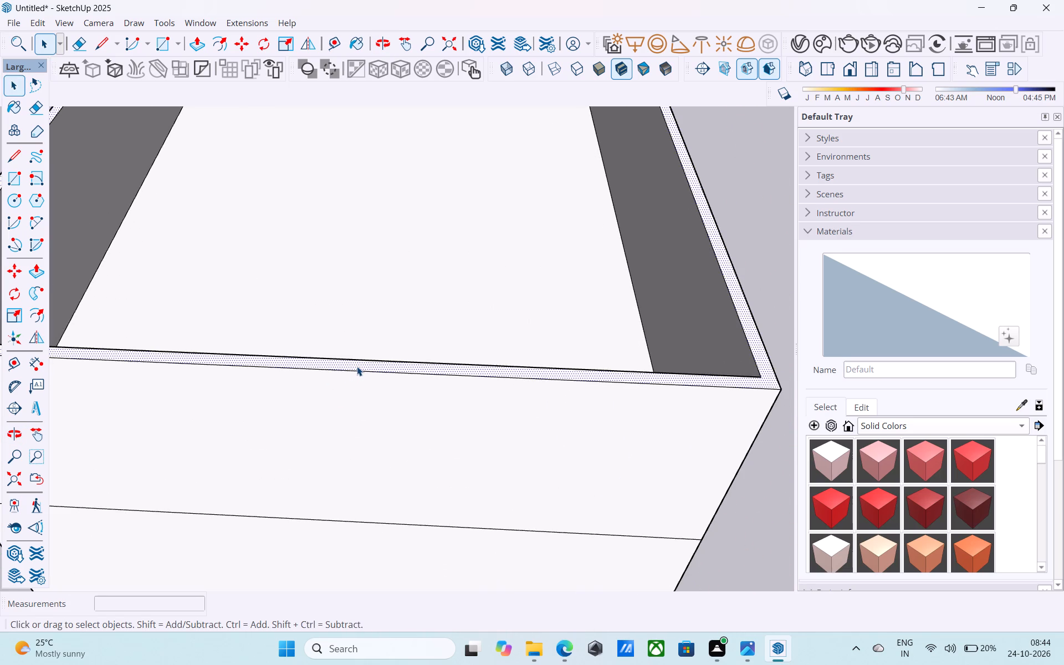
pyautogui.press('p')
pyautogui.click(357, 366)
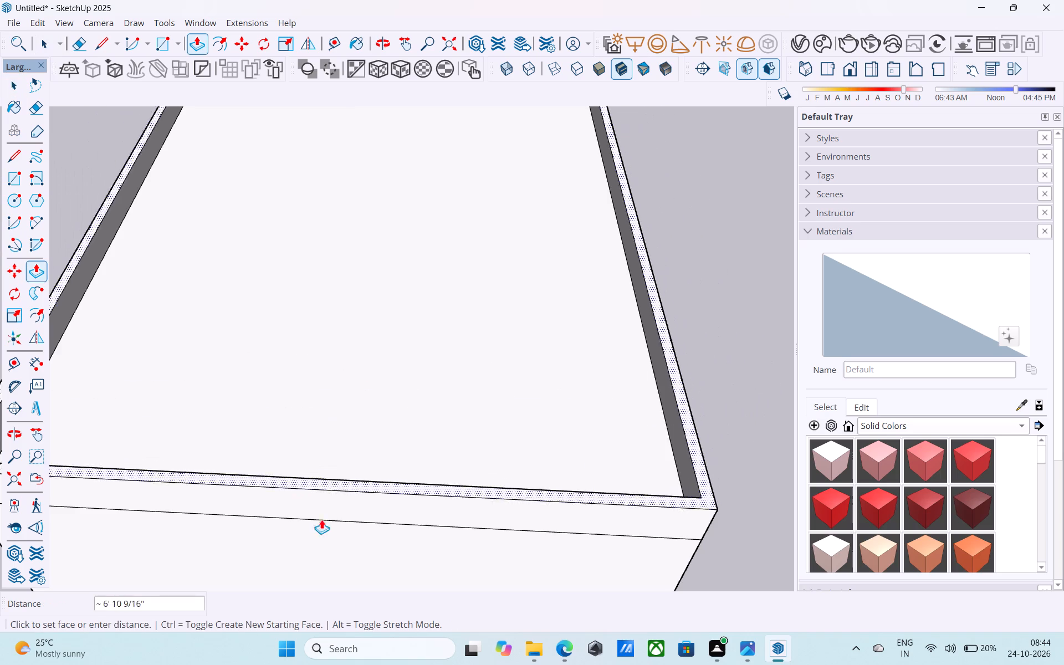
pyautogui.click(315, 533)
pyautogui.scroll(-3, 322, 321)
pyautogui.scroll(1, 324, 319)
pyautogui.scroll(-4, 325, 318)
pyautogui.scroll(9, 321, 349)
pyautogui.scroll(-2, 371, 352)
pyautogui.scroll(1, 372, 350)
pyautogui.scroll(-4, 373, 349)
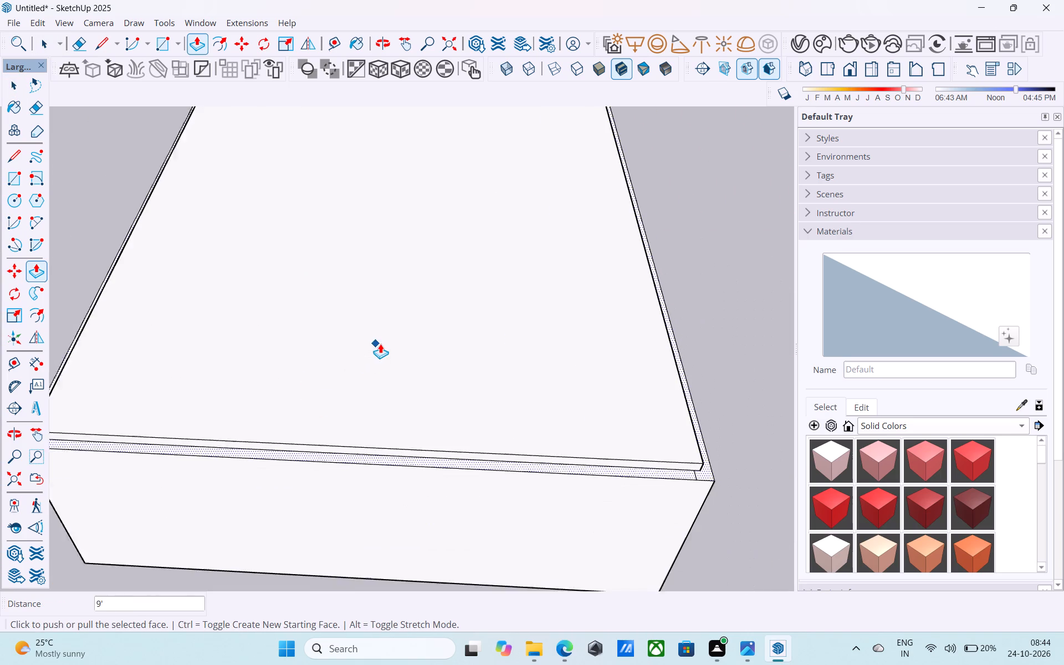
# Push/Pull the long thin side face of the raised inner roof slab inward 38' 9" to the opposite edge.
pyautogui.moveTo(359, 381); pyautogui.dragTo(551, 276, button='middle')
pyautogui.press('space')
pyautogui.moveTo(430, 364); pyautogui.dragTo(490, 309, button='middle')
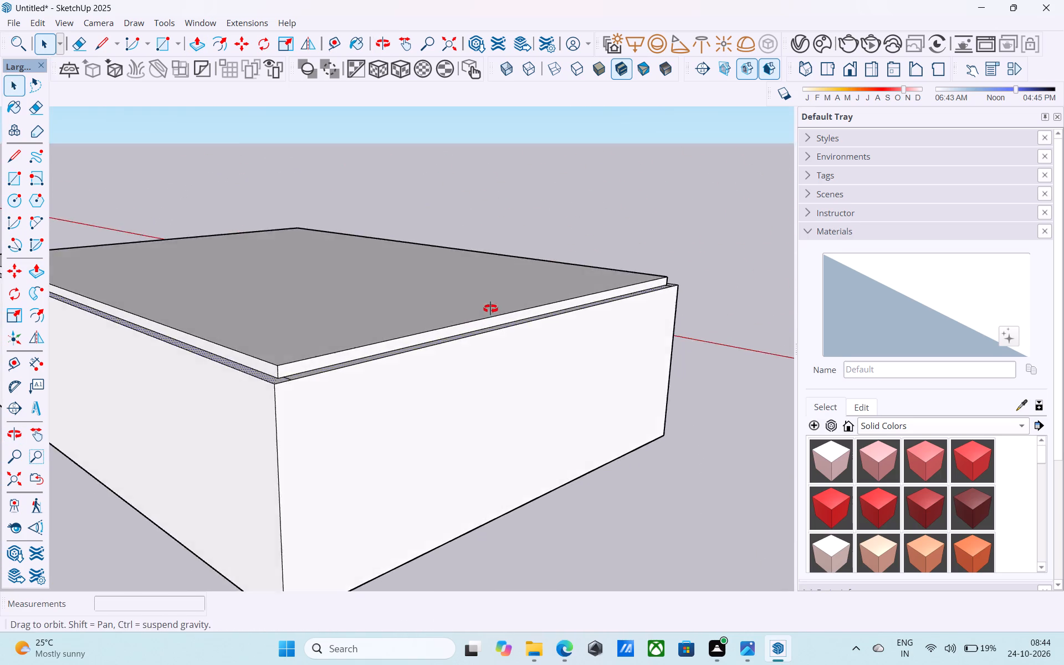
pyautogui.moveTo(490, 309); pyautogui.dragTo(496, 313, button='middle')
pyautogui.scroll(5, 359, 366)
pyautogui.click(359, 359)
pyautogui.scroll(-6, 359, 357)
pyautogui.press('p')
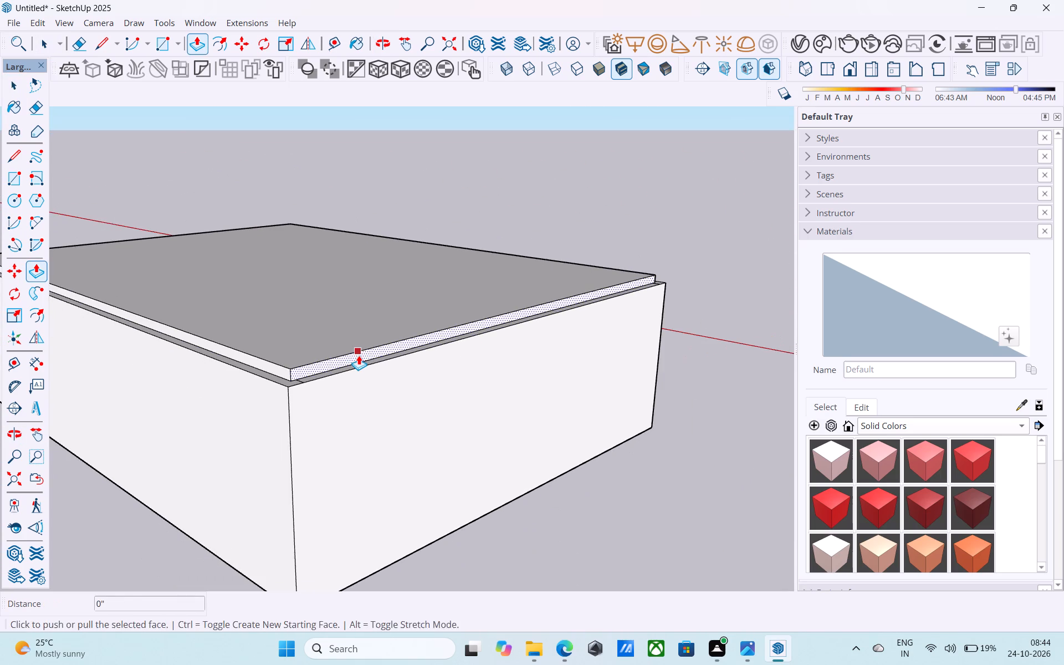
pyautogui.click(359, 355)
pyautogui.scroll(-5, 325, 299)
pyautogui.keyDown('shift'); pyautogui.moveTo(325, 299); pyautogui.dragTo(609, 308, button='middle'); pyautogui.keyUp('shift')
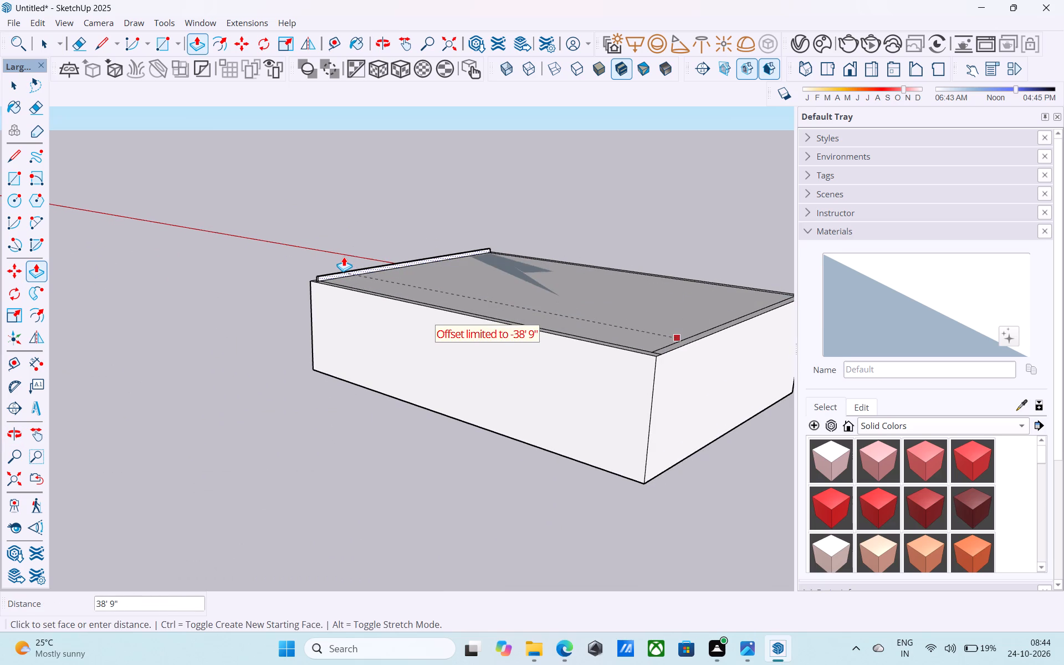
pyautogui.click(344, 257)
# Push/Pull the face of the remaining thin strip along the roof's far edge 3" to collapse it.
pyautogui.scroll(11, 342, 257)
pyautogui.click(350, 292)
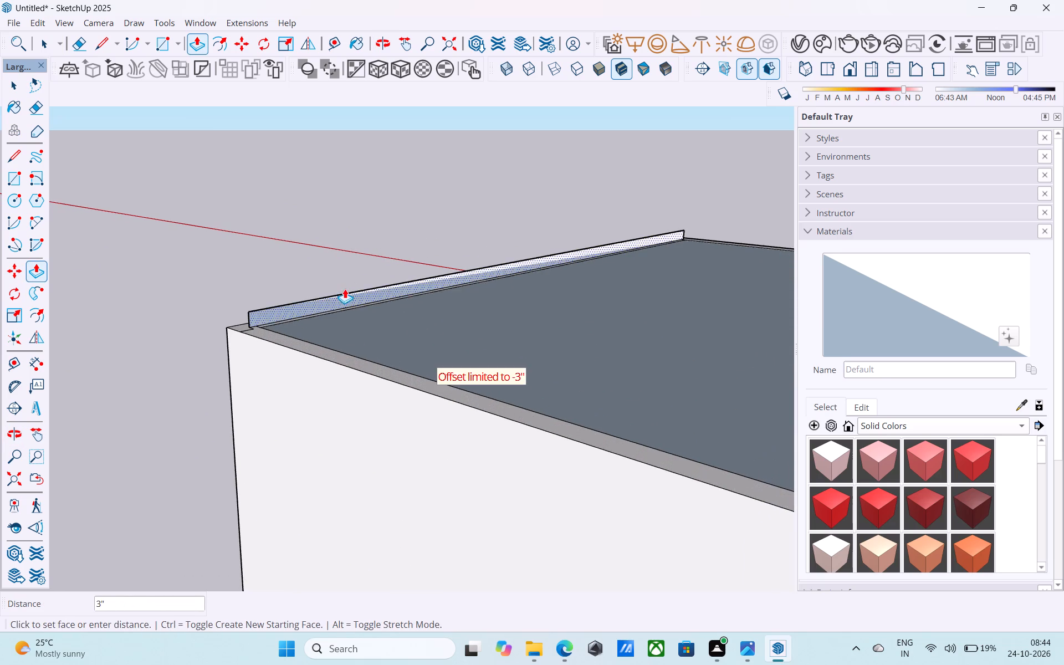
pyautogui.click(344, 288)
# Delete the inner roof face to open the room from above.
pyautogui.scroll(-13, 305, 196)
pyautogui.moveTo(362, 222); pyautogui.dragTo(211, 247, button='middle')
pyautogui.scroll(-9, 217, 239)
pyautogui.moveTo(371, 240); pyautogui.dragTo(373, 243, button='middle')
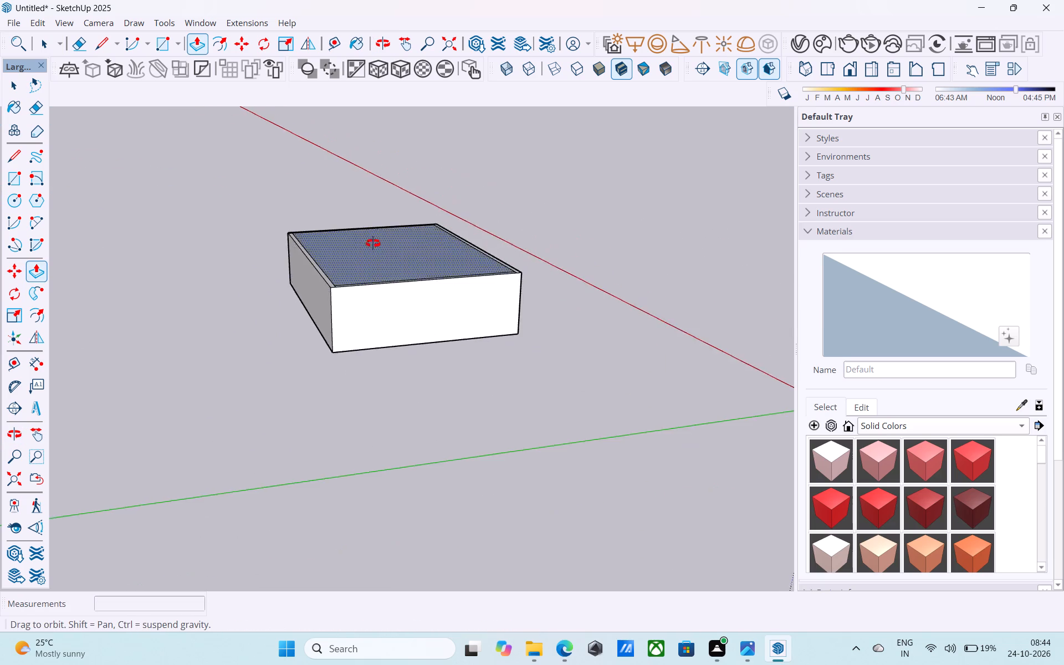
pyautogui.moveTo(373, 243); pyautogui.dragTo(404, 441, button='middle')
pyautogui.scroll(6, 435, 340)
pyautogui.press('space')
pyautogui.click(427, 329)
pyautogui.press('Delete')
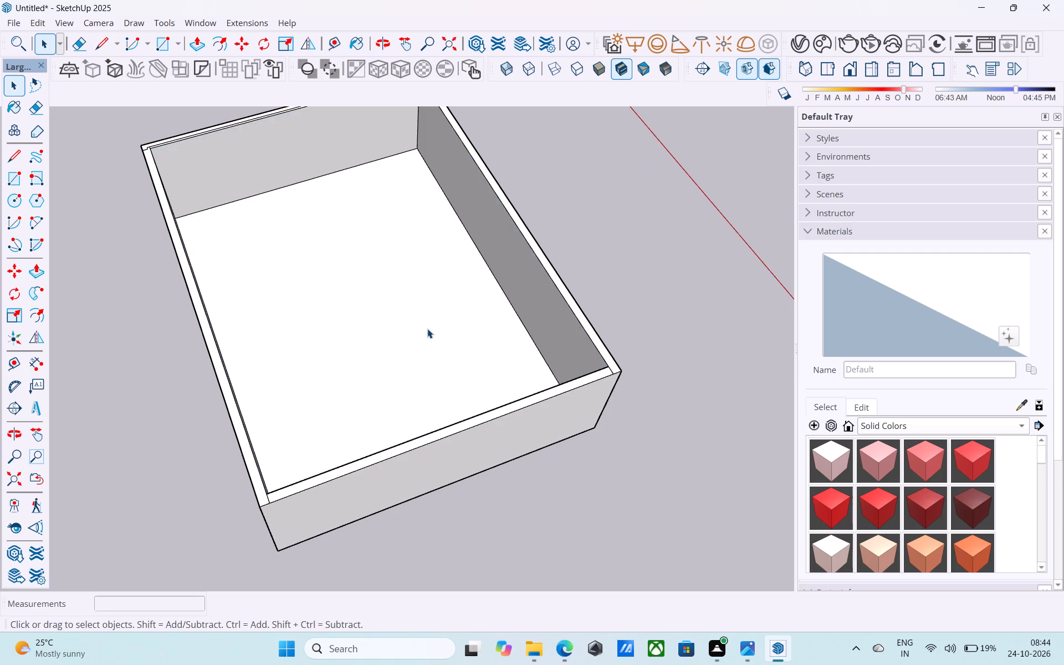
# Erase the stray edges on the wall top at the far corner nearest the red axis.
pyautogui.scroll(-7, 427, 329)
pyautogui.moveTo(426, 346); pyautogui.dragTo(429, 353, button='middle')
pyautogui.scroll(13, 359, 178)
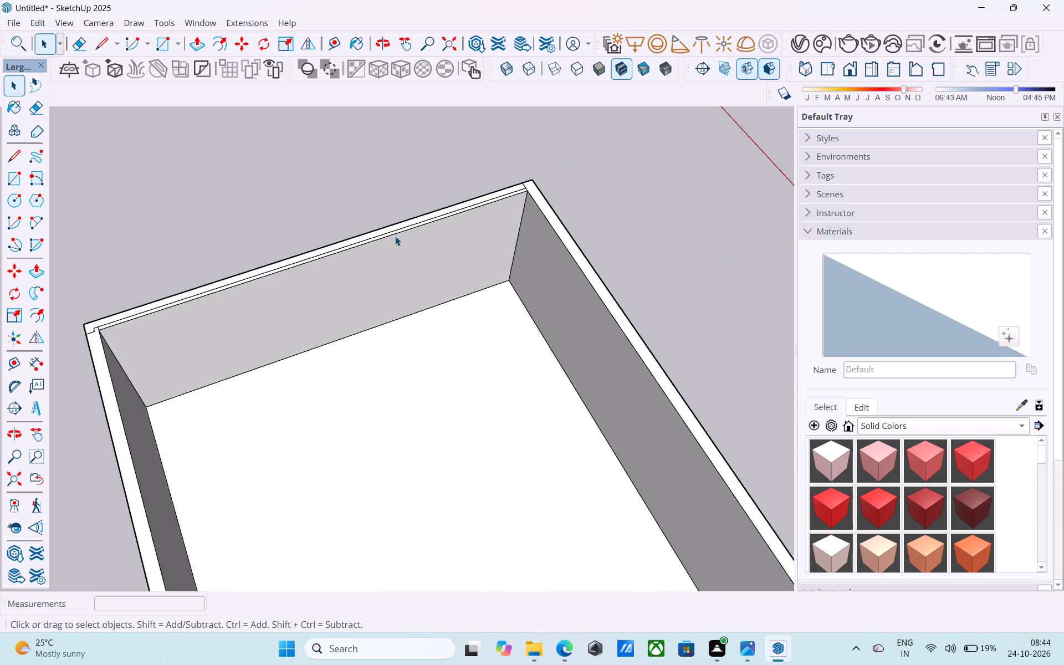
pyautogui.scroll(1, 395, 236)
pyautogui.press('e')
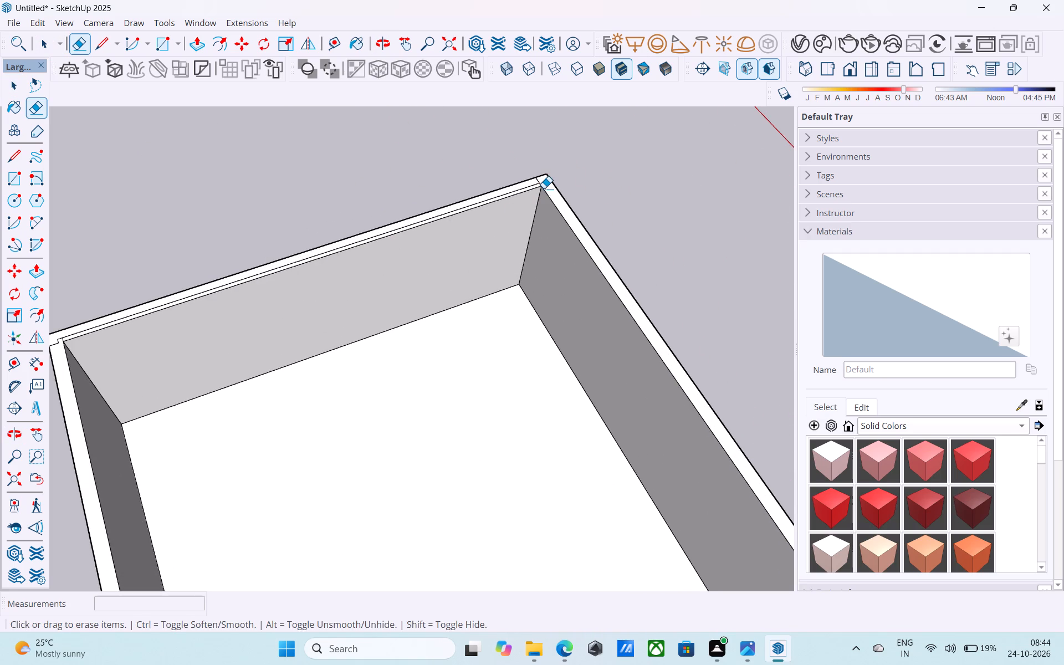
pyautogui.scroll(11, 544, 188)
pyautogui.moveTo(538, 176); pyautogui.dragTo(530, 172)
pyautogui.scroll(-6, 564, 168)
pyautogui.scroll(1, 565, 170)
pyautogui.scroll(-1, 565, 170)
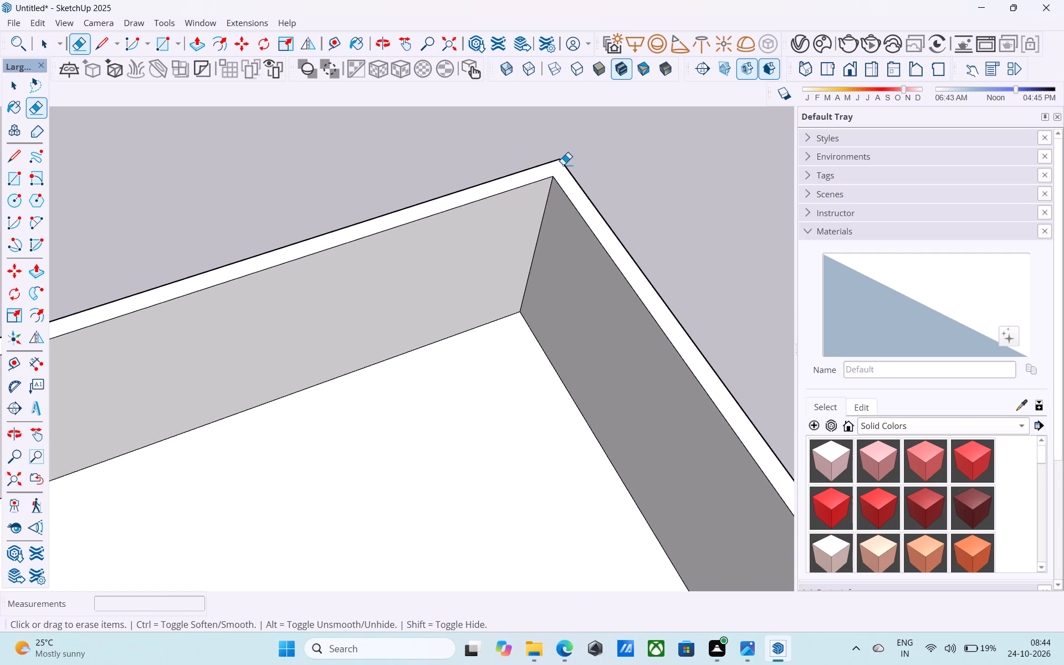
# Erase the small stepped leftover edges on the wall top at the other far corner.
pyautogui.scroll(-11, 559, 167)
pyautogui.scroll(6, 323, 271)
pyautogui.scroll(10, 318, 224)
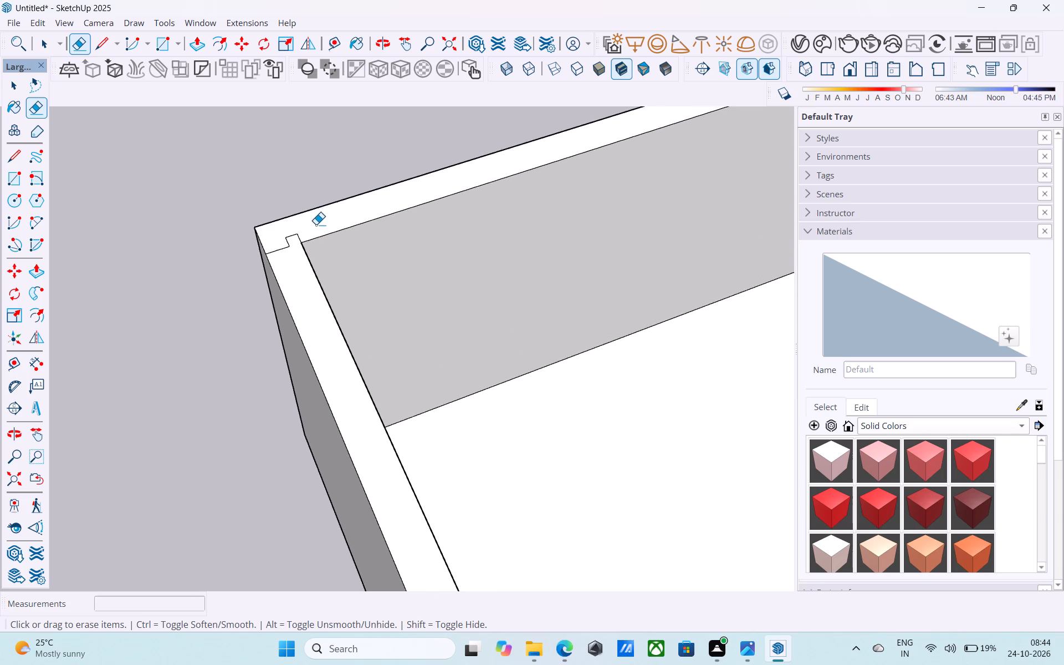
pyautogui.scroll(1, 316, 224)
pyautogui.click(296, 231)
pyautogui.click(293, 237)
pyautogui.click(286, 243)
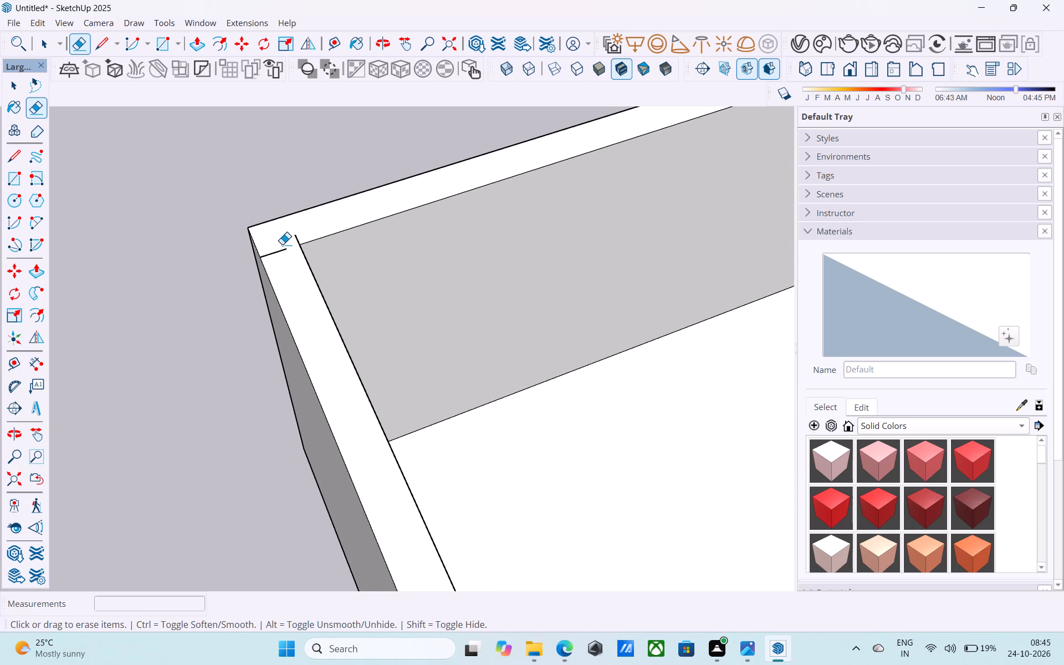
pyautogui.moveTo(282, 244); pyautogui.dragTo(282, 252)
pyautogui.click(298, 239)
pyautogui.scroll(-6, 267, 229)
pyautogui.scroll(1, 261, 229)
pyautogui.scroll(-12, 260, 229)
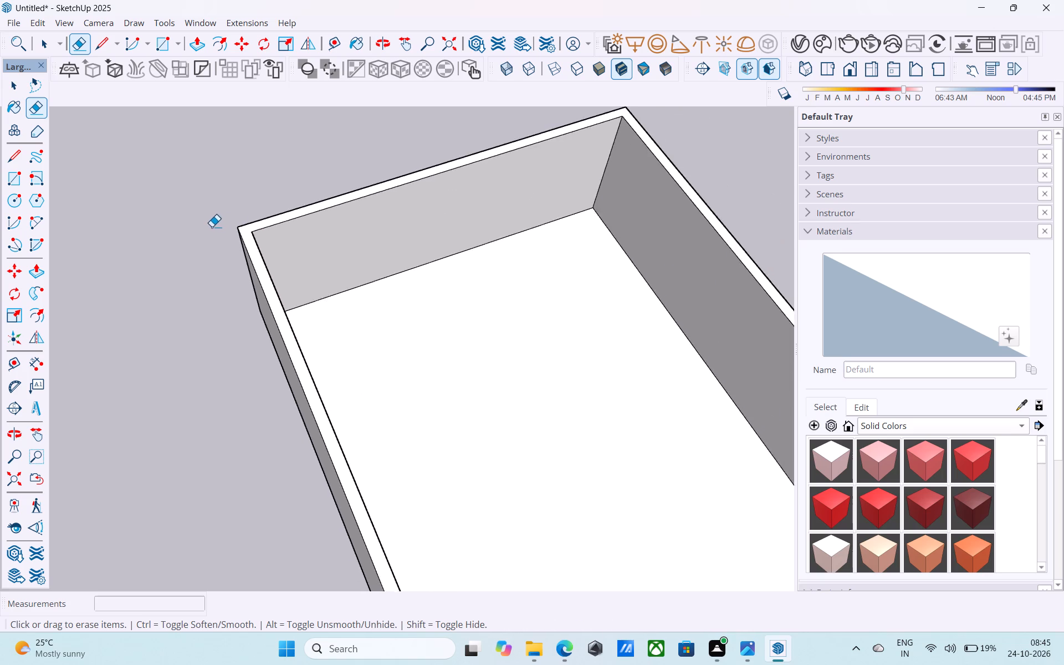
# Erase the short seam line across the wall top at the near corner farthest from the red axis.
pyautogui.scroll(-7, 212, 227)
pyautogui.scroll(2, 272, 236)
pyautogui.scroll(-6, 288, 234)
pyautogui.moveTo(327, 373); pyautogui.dragTo(252, 239, button='middle')
pyautogui.scroll(6, 307, 305)
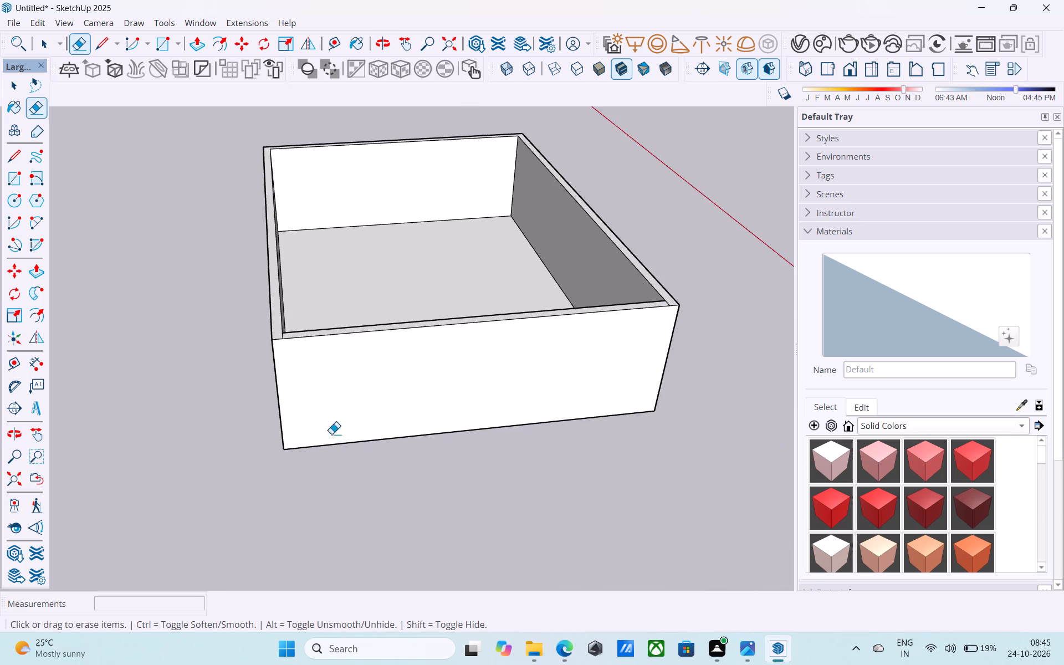
pyautogui.scroll(12, 331, 434)
pyautogui.click(289, 311)
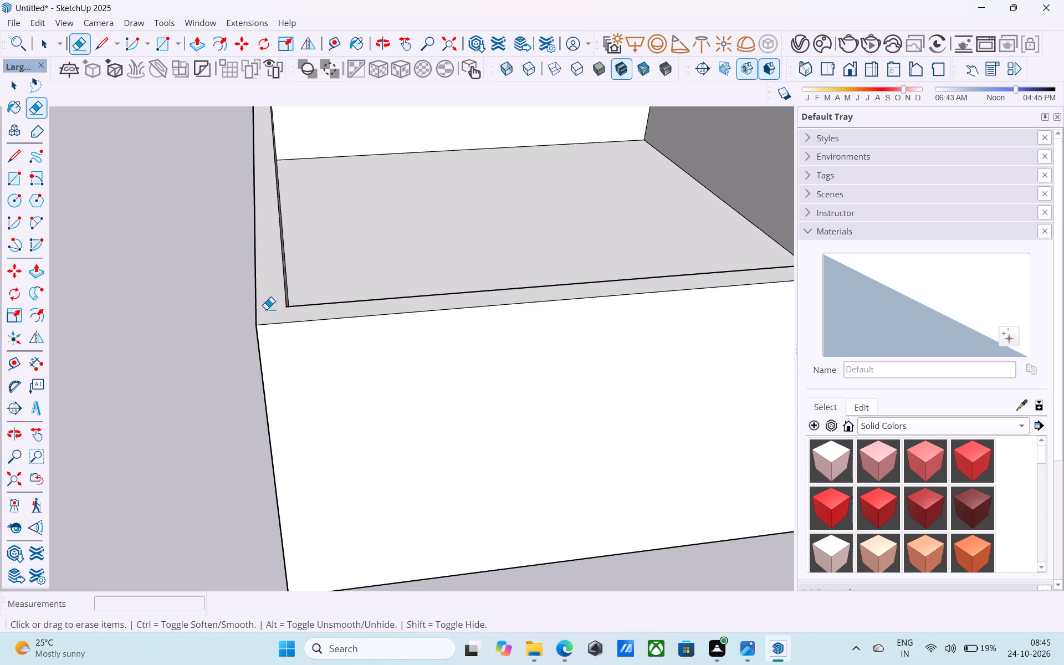
# Examine the wall tops, corners and interior of the open room from several angles.
pyautogui.scroll(-5, 247, 305)
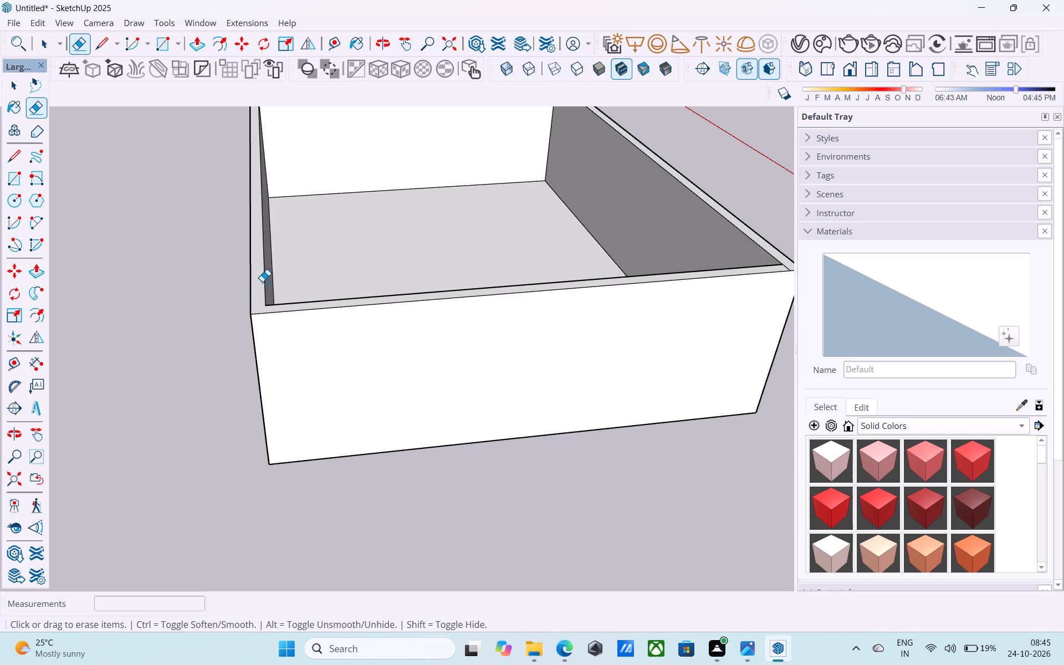
pyautogui.scroll(-7, 268, 279)
pyautogui.moveTo(268, 279); pyautogui.dragTo(362, 550, button='middle')
pyautogui.scroll(5, 356, 400)
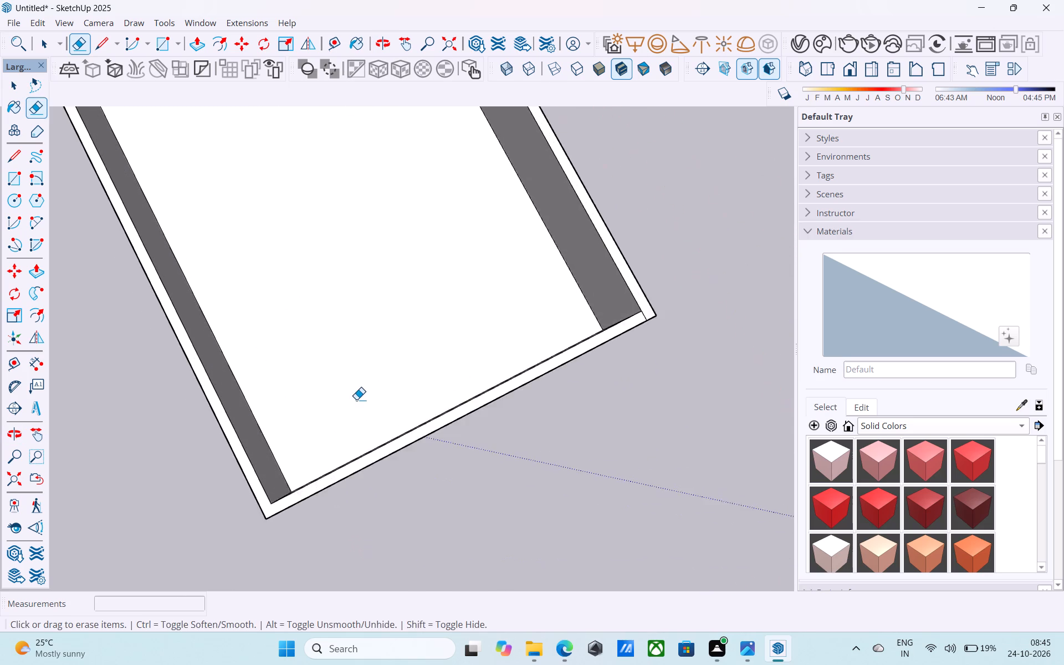
pyautogui.scroll(4, 347, 407)
pyautogui.moveTo(341, 401); pyautogui.dragTo(458, 186, button='middle')
pyautogui.scroll(-4, 427, 256)
pyautogui.keyDown('shift'); pyautogui.moveTo(416, 322); pyautogui.dragTo(428, 364, button='middle'); pyautogui.keyUp('shift')
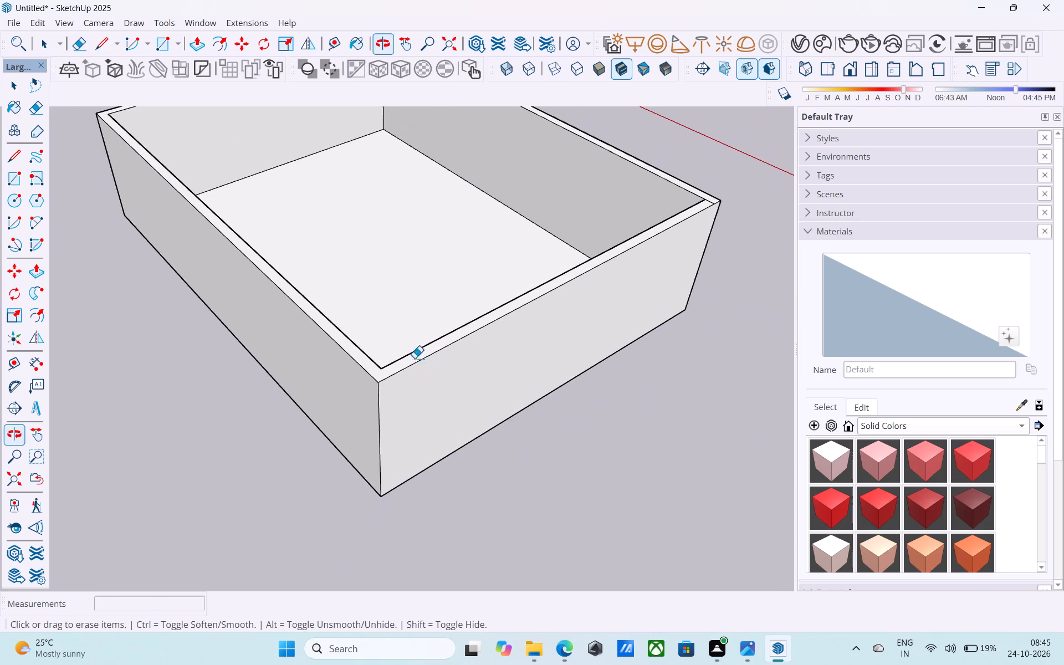
pyautogui.moveTo(399, 365); pyautogui.dragTo(329, 331, button='middle')
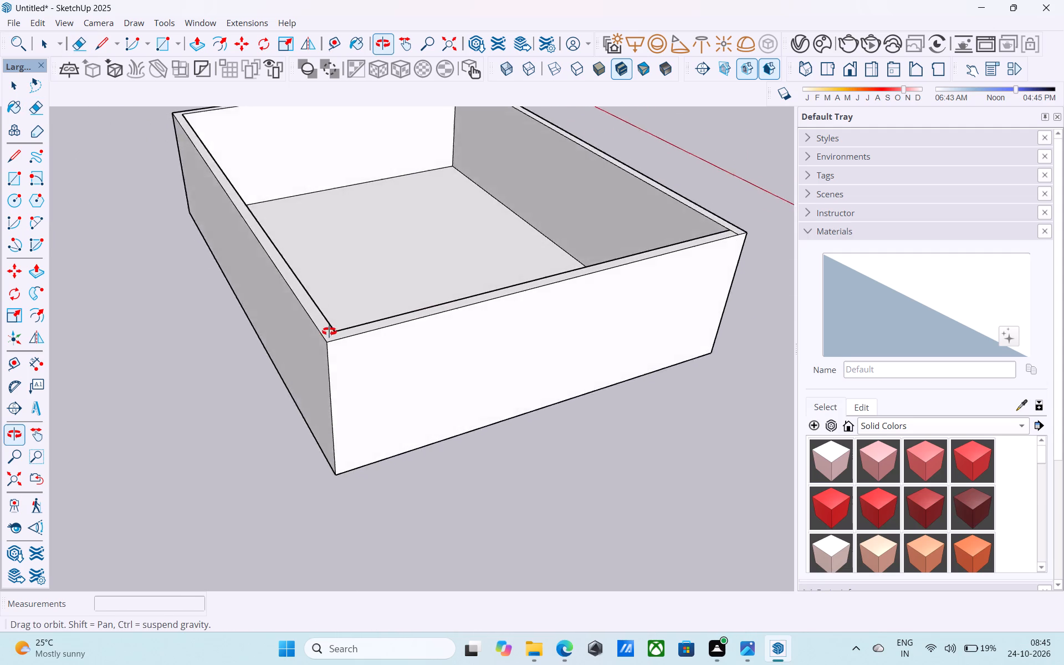
pyautogui.moveTo(329, 331); pyautogui.dragTo(292, 342, button='middle')
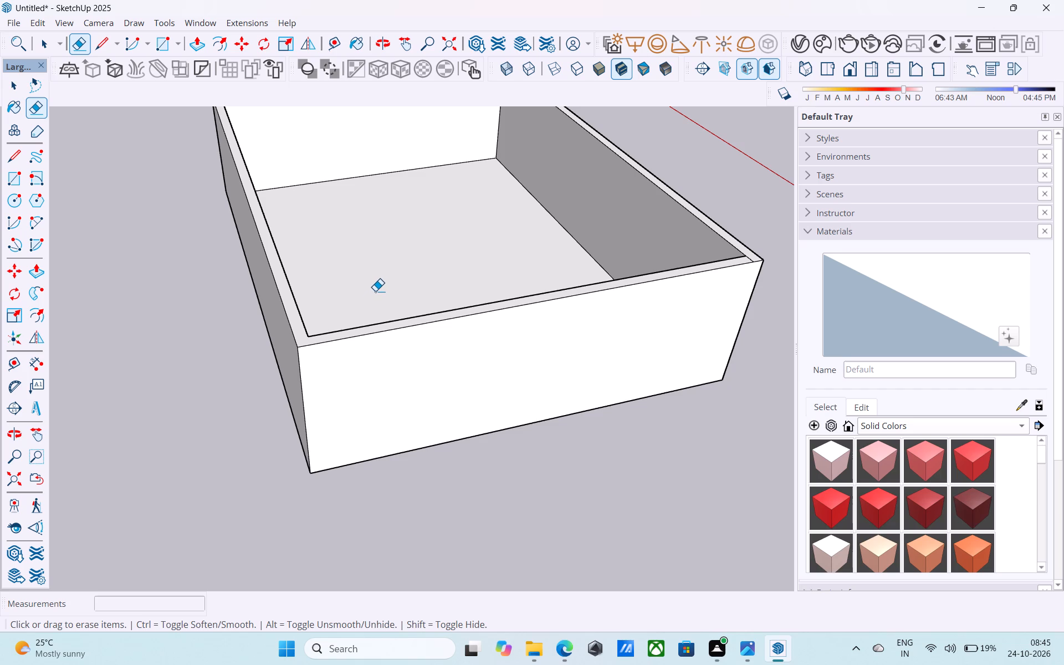
pyautogui.scroll(-6, 375, 291)
pyautogui.moveTo(375, 291); pyautogui.dragTo(396, 274, button='middle')
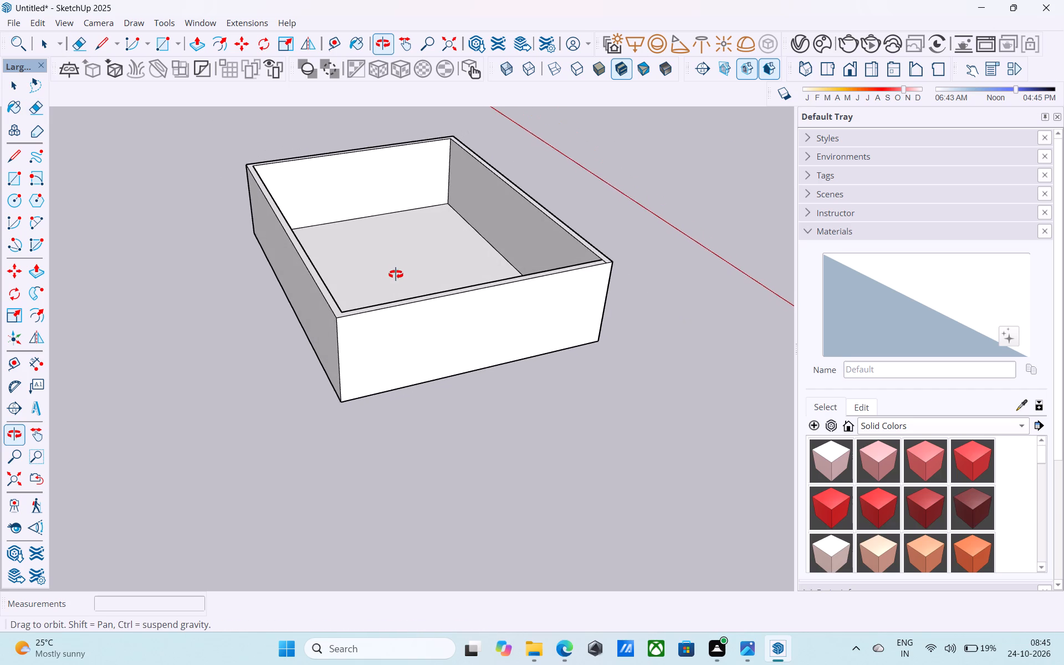
pyautogui.moveTo(396, 274); pyautogui.dragTo(400, 347, button='middle')
pyautogui.scroll(1, 400, 347)
pyautogui.press('space')
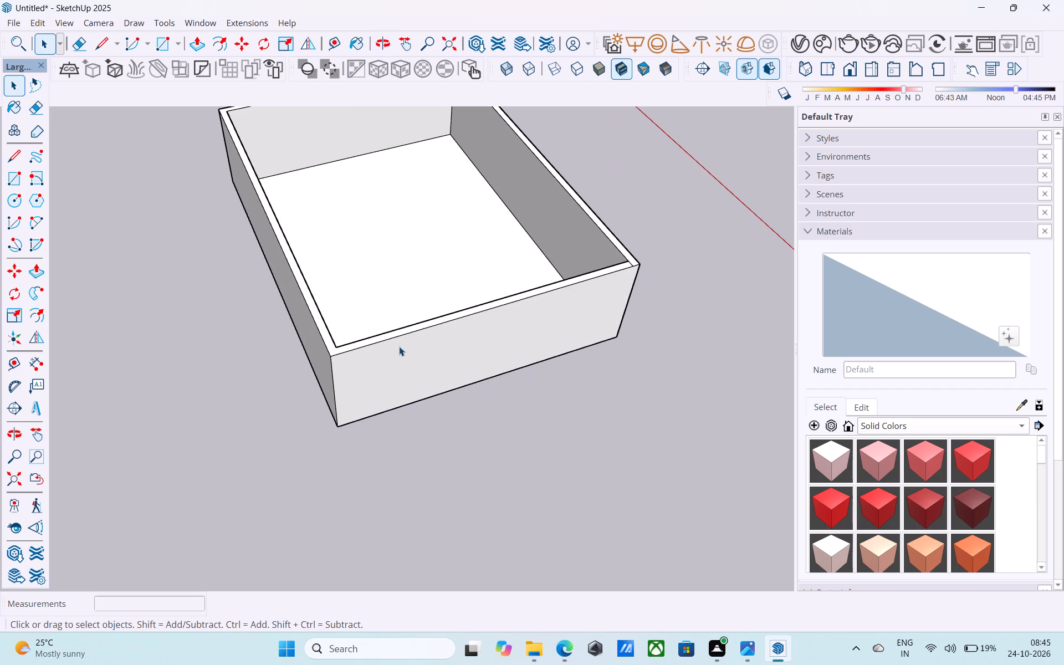
pyautogui.scroll(1, 400, 317)
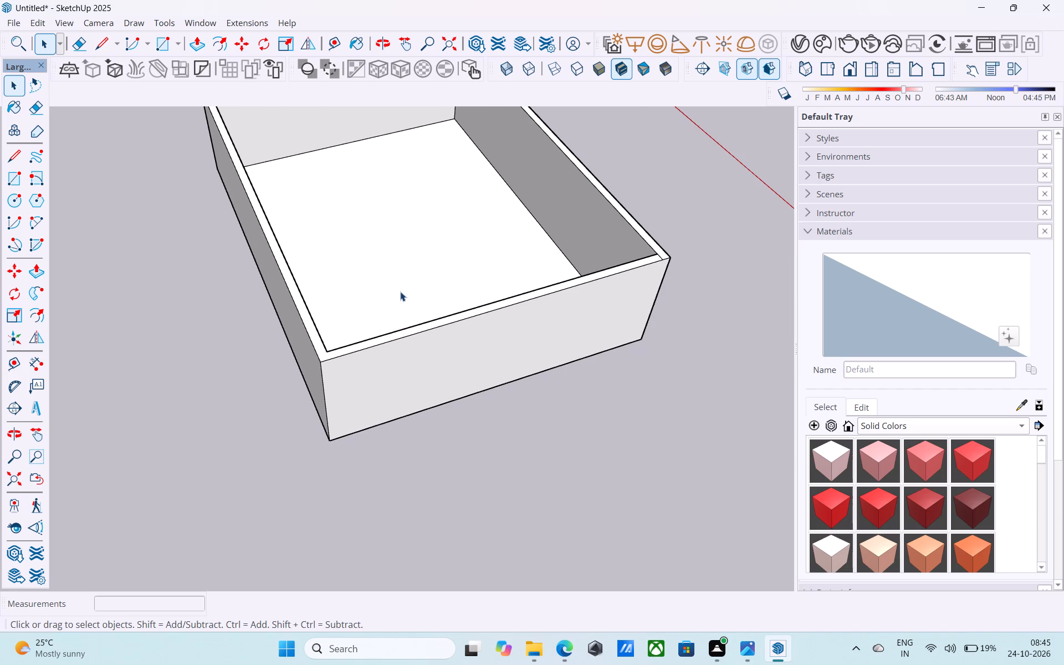
pyautogui.scroll(1, 389, 283)
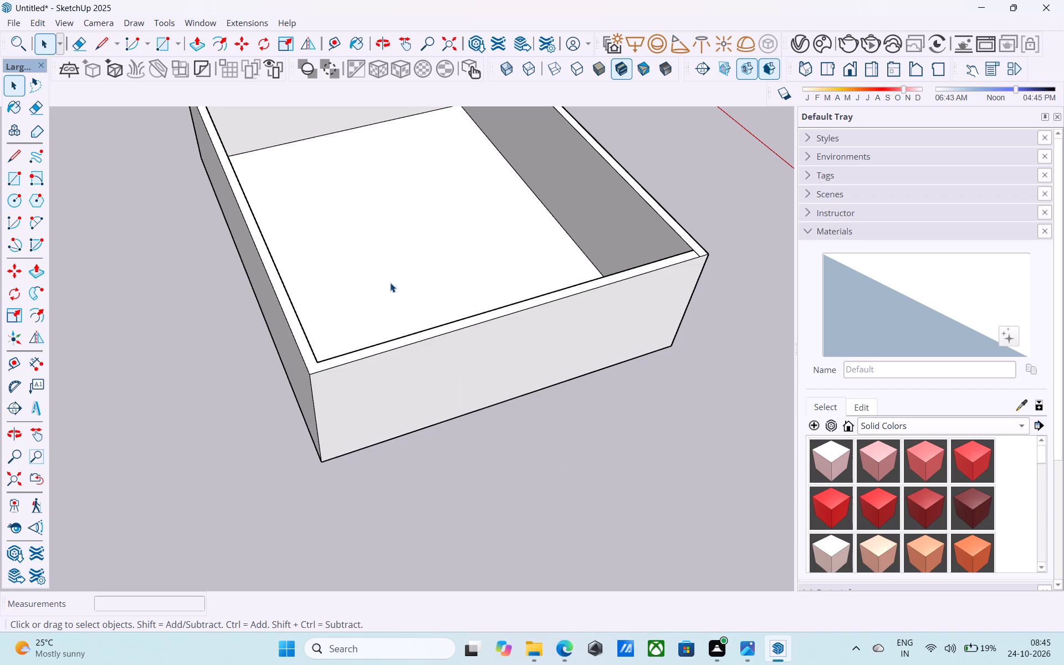
# Push/Pull the top face of the wall ring down to the floor level.
pyautogui.scroll(-6, 381, 229)
pyautogui.moveTo(377, 280); pyautogui.dragTo(345, 270, button='middle')
pyautogui.scroll(10, 370, 317)
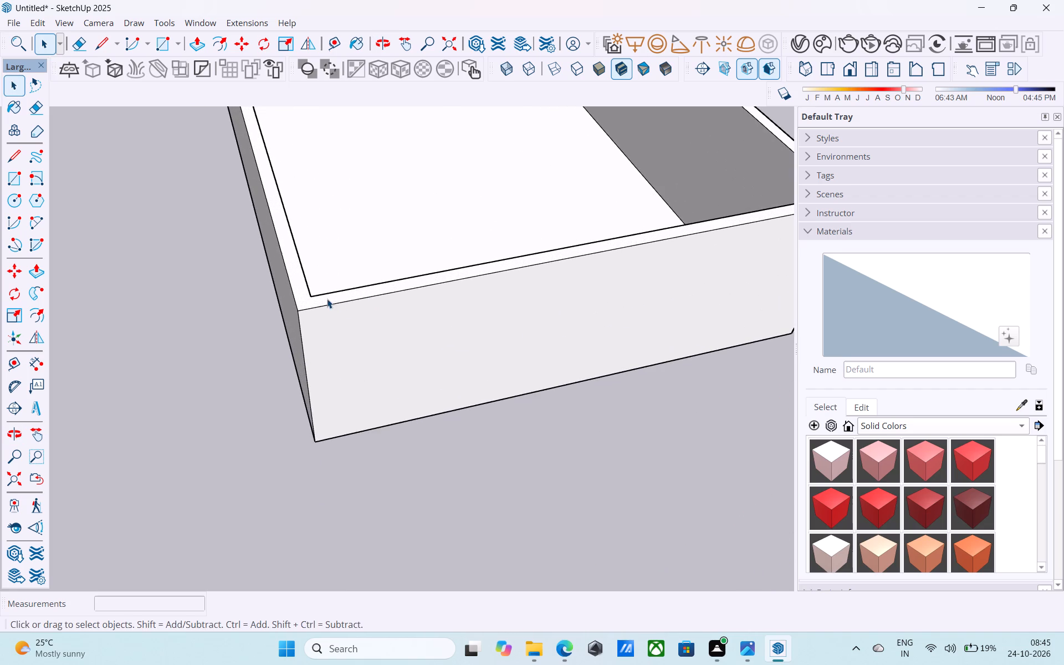
pyautogui.click(318, 303)
pyautogui.press('p')
pyautogui.click(317, 303)
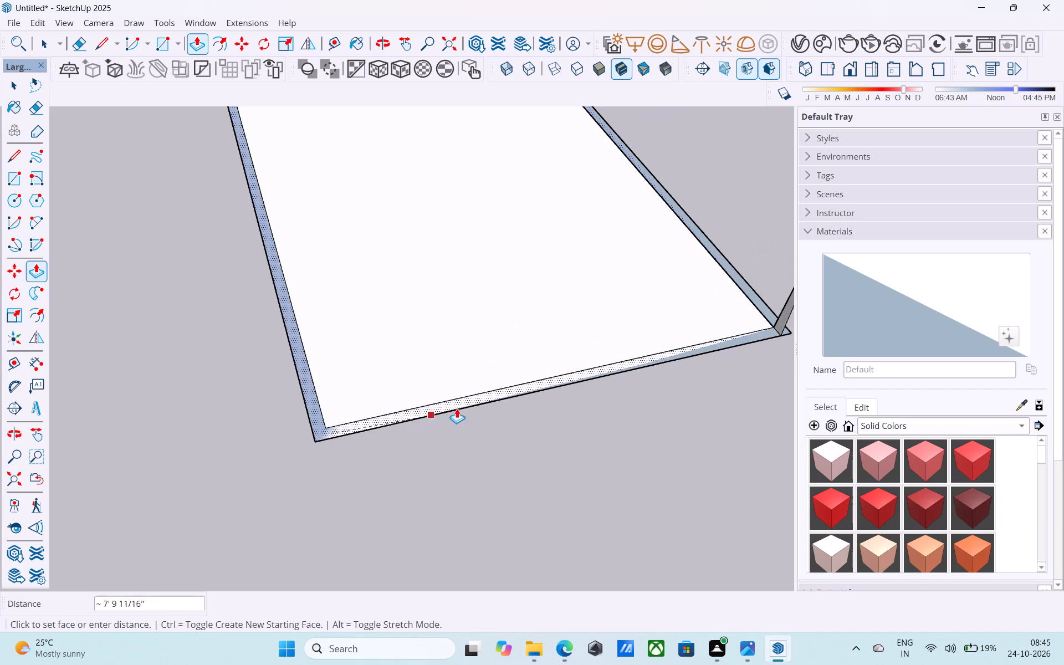
pyautogui.click(488, 377)
# Erase the leftover upright sliver of wall standing at the floor's corner.
pyautogui.scroll(-6, 420, 359)
pyautogui.moveTo(417, 353); pyautogui.dragTo(436, 340, button='middle')
pyautogui.press('e')
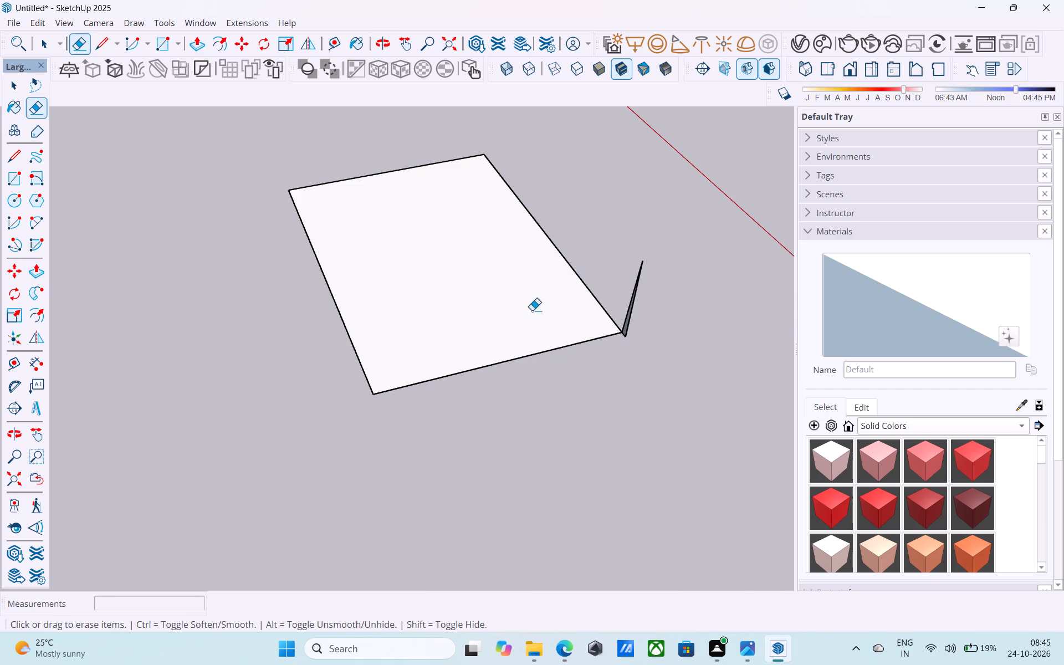
pyautogui.moveTo(616, 303); pyautogui.dragTo(653, 304)
pyautogui.moveTo(630, 335); pyautogui.dragTo(625, 336)
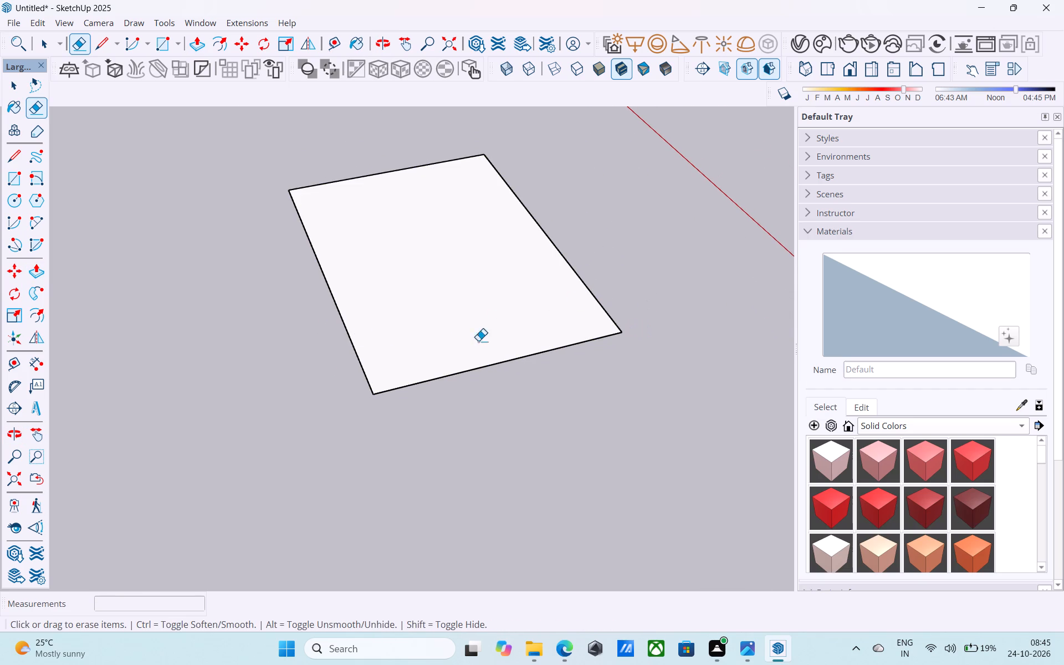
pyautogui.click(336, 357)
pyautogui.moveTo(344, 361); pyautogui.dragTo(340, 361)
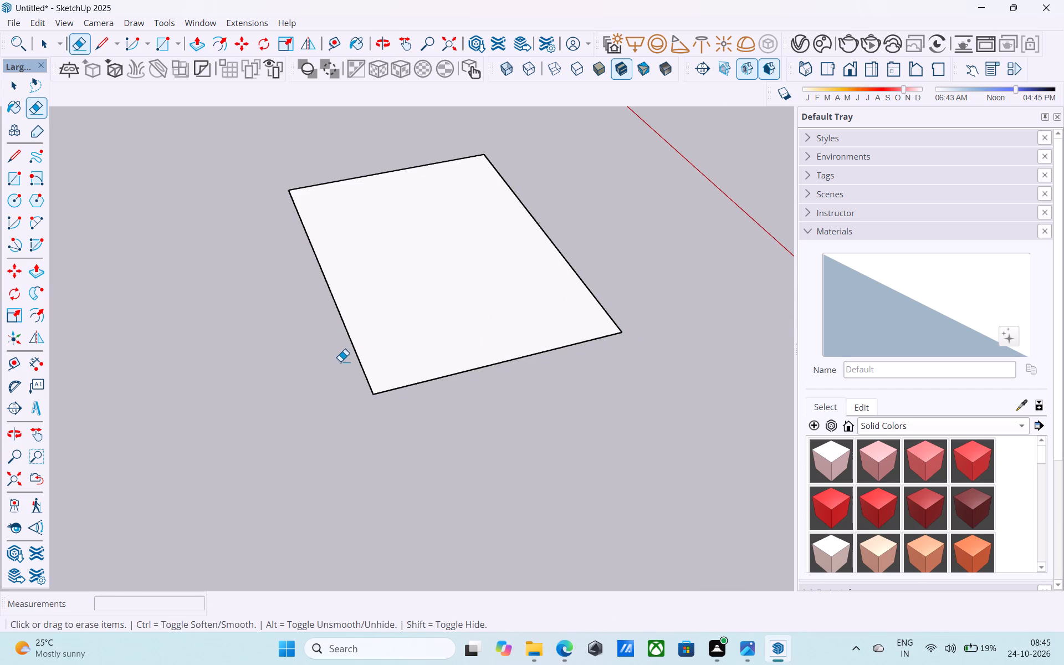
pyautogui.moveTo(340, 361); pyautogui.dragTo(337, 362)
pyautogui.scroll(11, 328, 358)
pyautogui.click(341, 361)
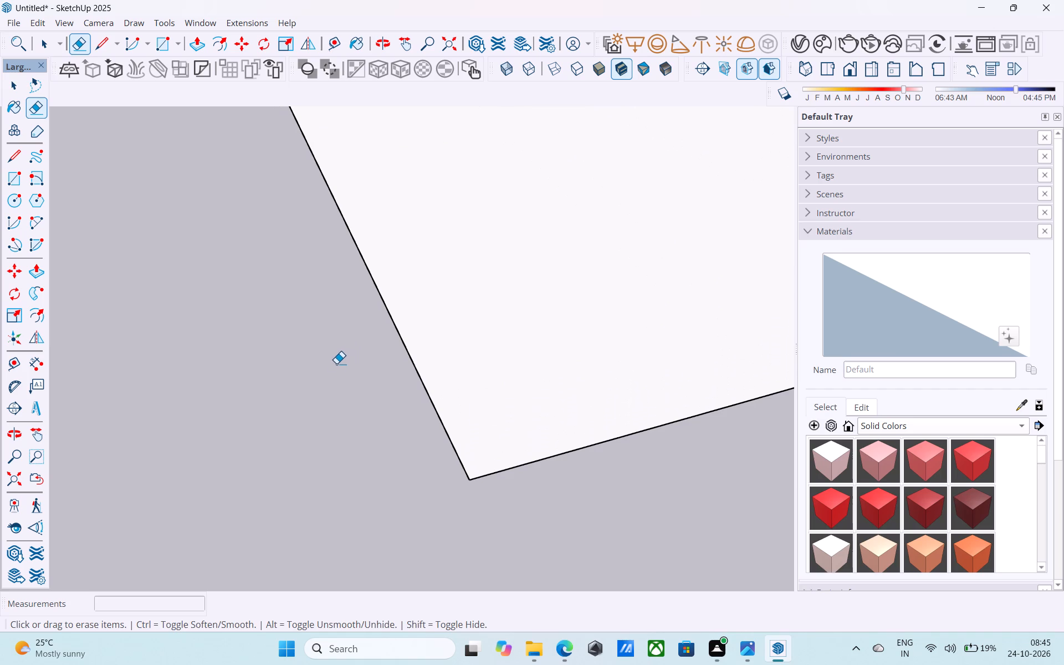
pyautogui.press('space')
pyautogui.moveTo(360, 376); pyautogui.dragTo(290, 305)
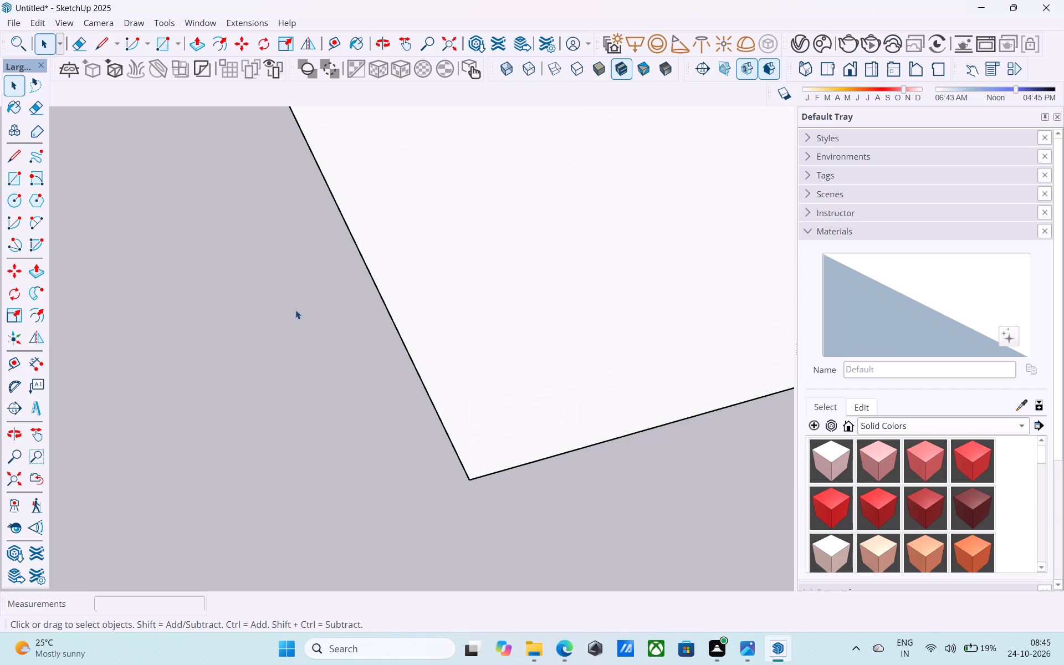
# Erase all four edges of the remaining floor rectangle so that nothing of the old room is left.
pyautogui.scroll(-9, 291, 319)
pyautogui.scroll(1, 275, 321)
pyautogui.scroll(-8, 275, 321)
pyautogui.moveTo(332, 305); pyautogui.dragTo(318, 374, button='middle')
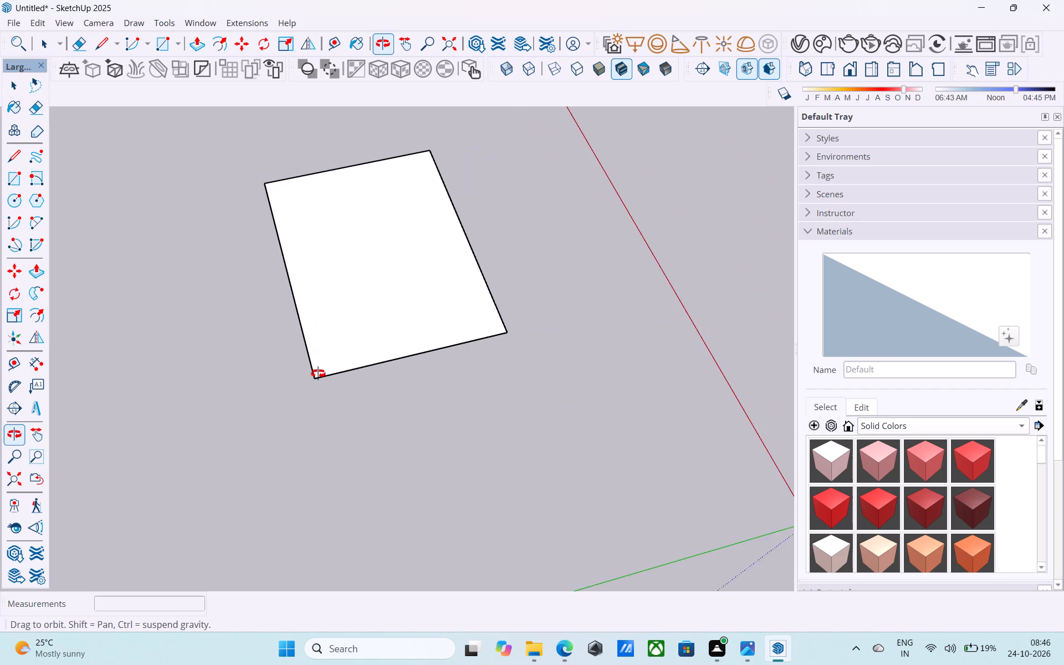
pyautogui.moveTo(318, 374); pyautogui.dragTo(303, 363, button='middle')
pyautogui.scroll(-7, 298, 312)
pyautogui.press('e')
pyautogui.moveTo(340, 351); pyautogui.dragTo(341, 334)
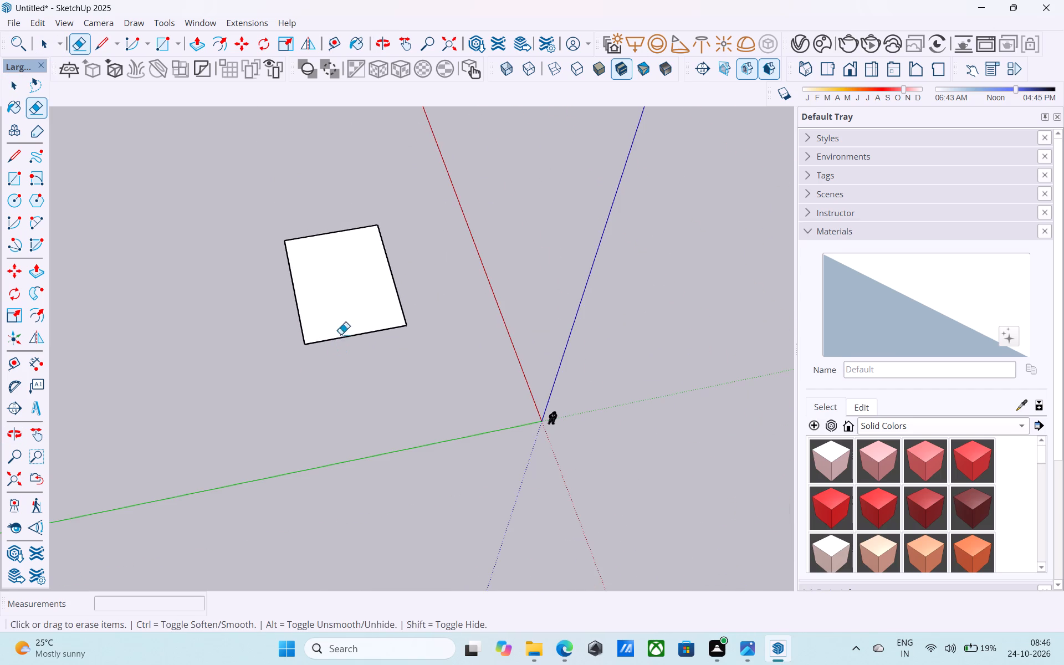
pyautogui.moveTo(341, 334); pyautogui.dragTo(335, 229)
pyautogui.moveTo(334, 221); pyautogui.dragTo(334, 295)
pyautogui.moveTo(281, 300); pyautogui.dragTo(323, 293)
pyautogui.press('space')
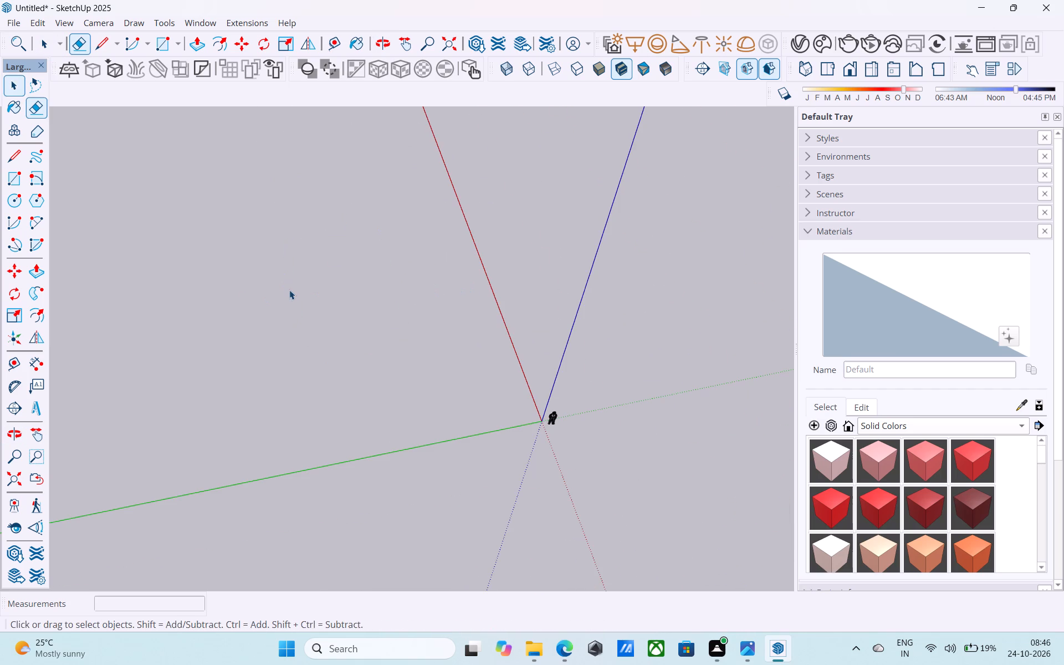
# Draw a 40' by 30' rectangle on the ground, between the red and green axes.
pyautogui.press('r')
pyautogui.scroll(-1, 311, 292)
pyautogui.moveTo(313, 293); pyautogui.dragTo(652, 271, button='middle')
pyautogui.scroll(1, 651, 268)
pyautogui.moveTo(410, 319); pyautogui.dragTo(647, 271, button='middle')
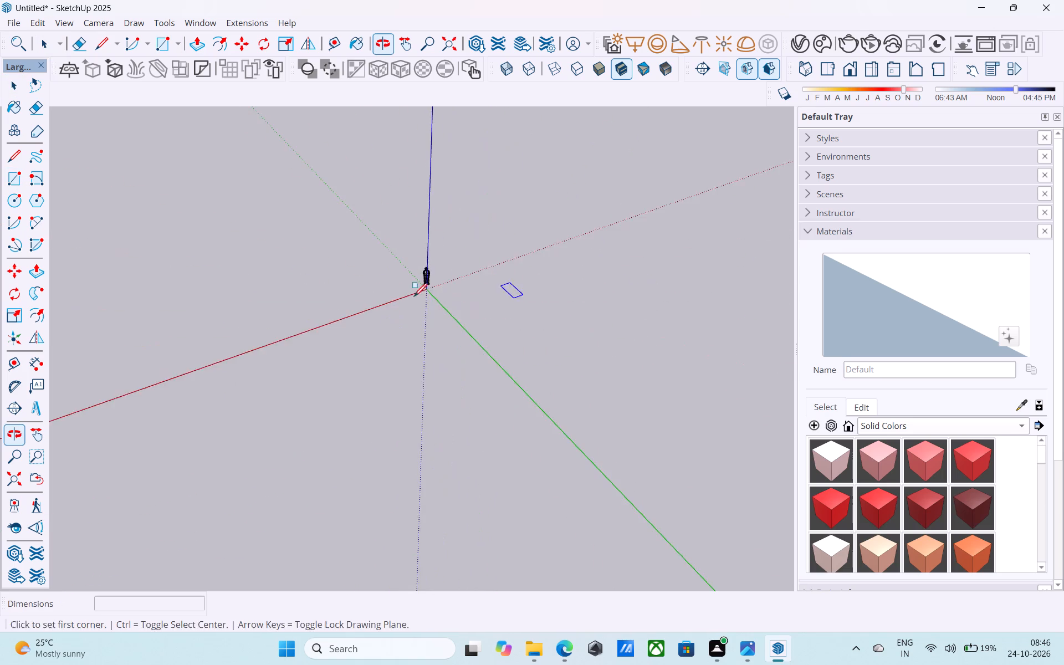
pyautogui.moveTo(446, 288); pyautogui.dragTo(647, 243, button='middle')
pyautogui.scroll(-6, 500, 199)
pyautogui.moveTo(399, 248); pyautogui.dragTo(442, 226, button='middle')
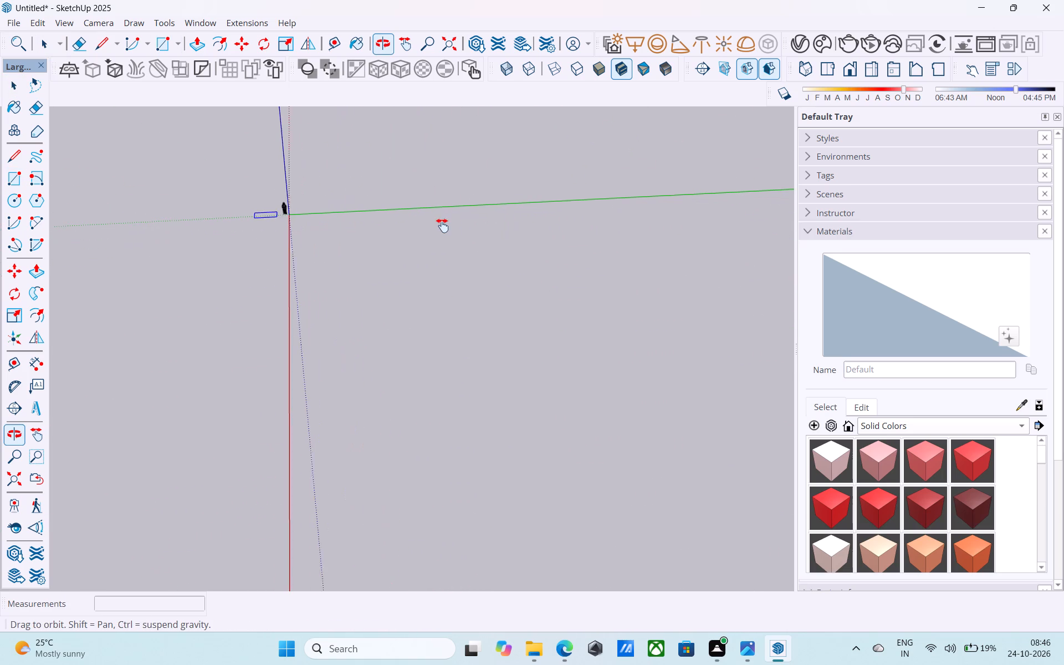
pyautogui.moveTo(442, 226); pyautogui.dragTo(441, 227, button='middle')
pyautogui.click(380, 275)
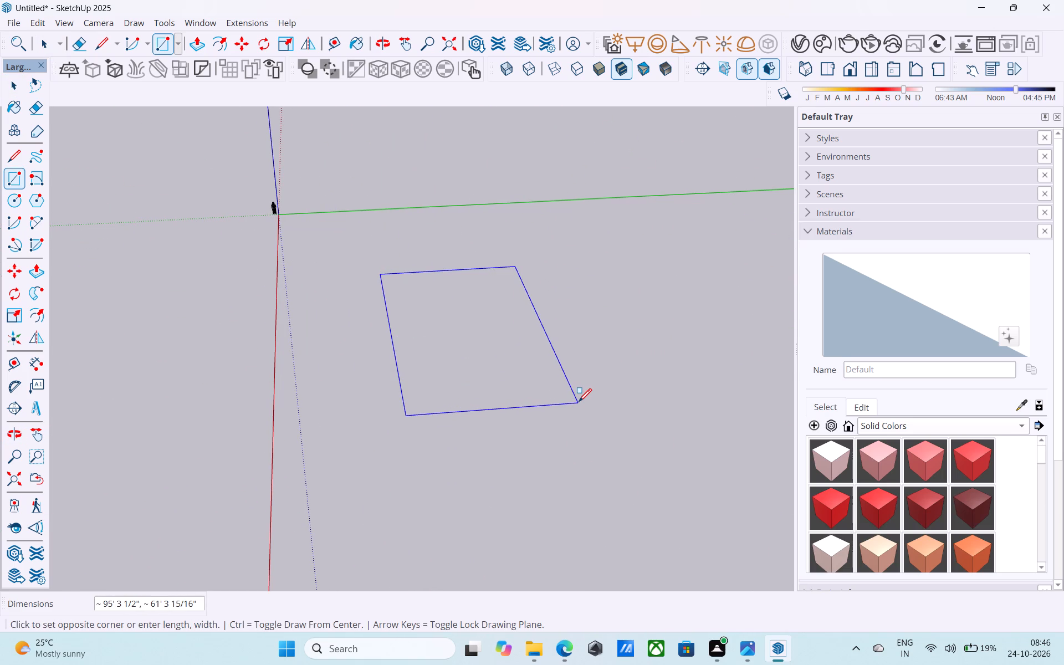
pyautogui.press('4')
pyautogui.write("0',")
pyautogui.write("30'")
pyautogui.press('Return')
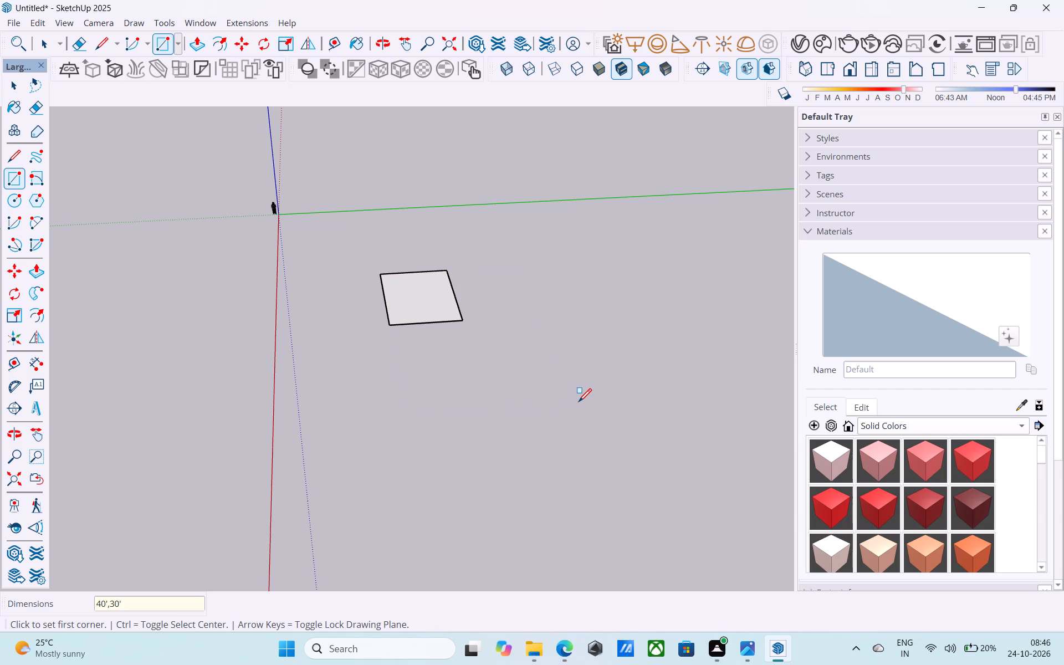
# Resize the new rectangle to 25' by 40', after first trying 40' by 25'.
pyautogui.write("40',25'")
pyautogui.press('Return')
pyautogui.write("25',40'")
pyautogui.press('Return')
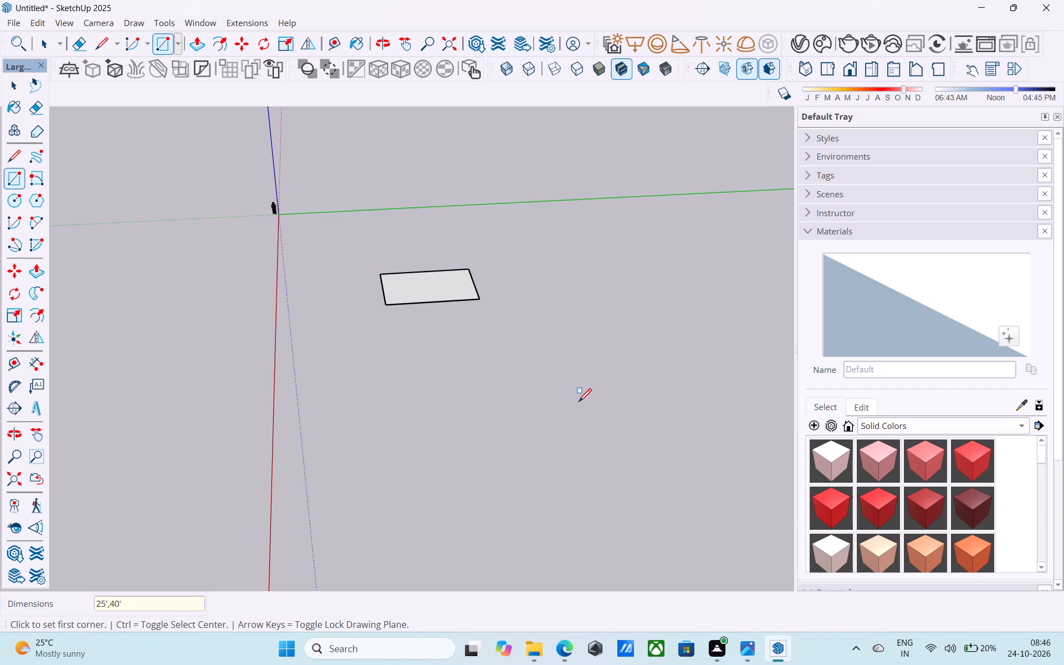
# Offset the rectangle's outline 9" inward to mark the outer wall thickness.
pyautogui.scroll(5, 551, 277)
pyautogui.scroll(4, 366, 282)
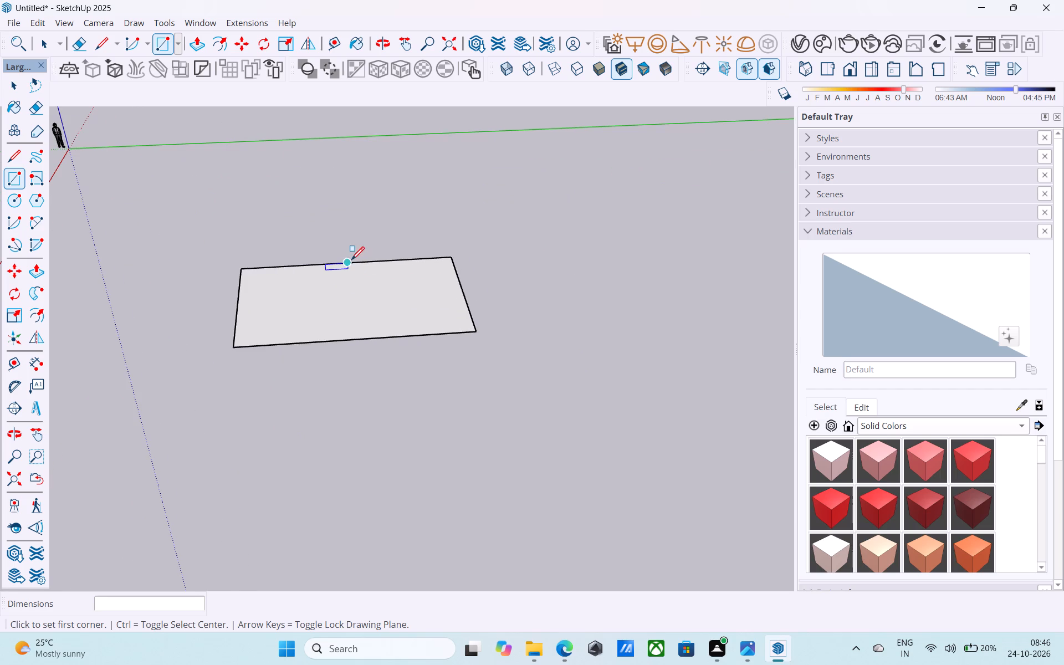
pyautogui.press('space')
pyautogui.moveTo(351, 261); pyautogui.dragTo(387, 395, button='middle')
pyautogui.keyDown('shift'); pyautogui.moveTo(380, 390); pyautogui.dragTo(461, 380, button='middle'); pyautogui.keyUp('shift')
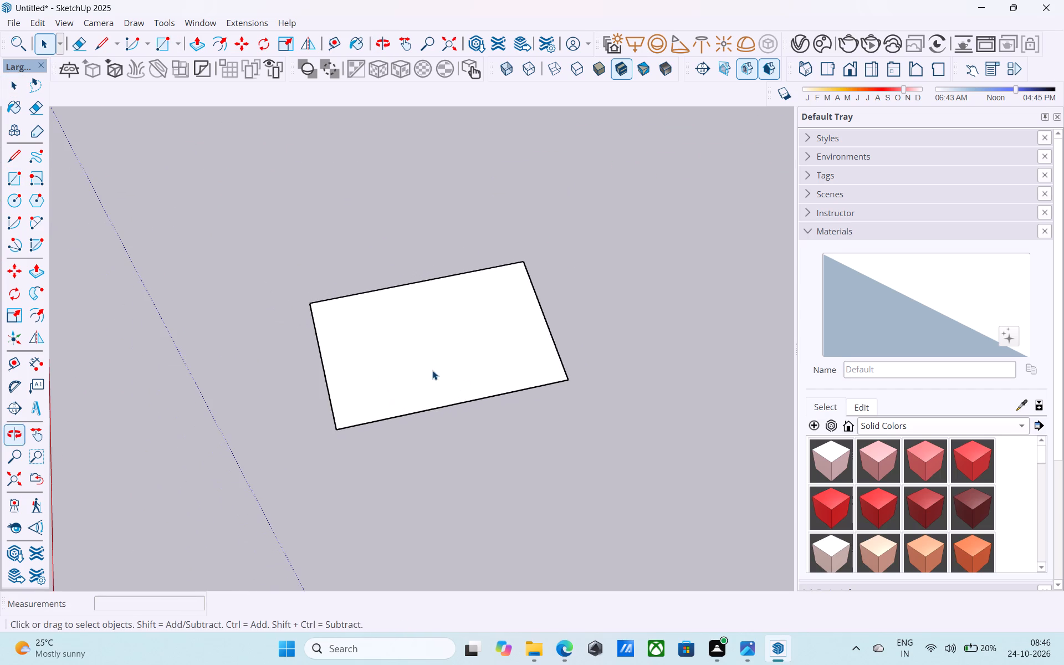
pyautogui.click(432, 370)
pyautogui.press('f')
pyautogui.click(432, 370)
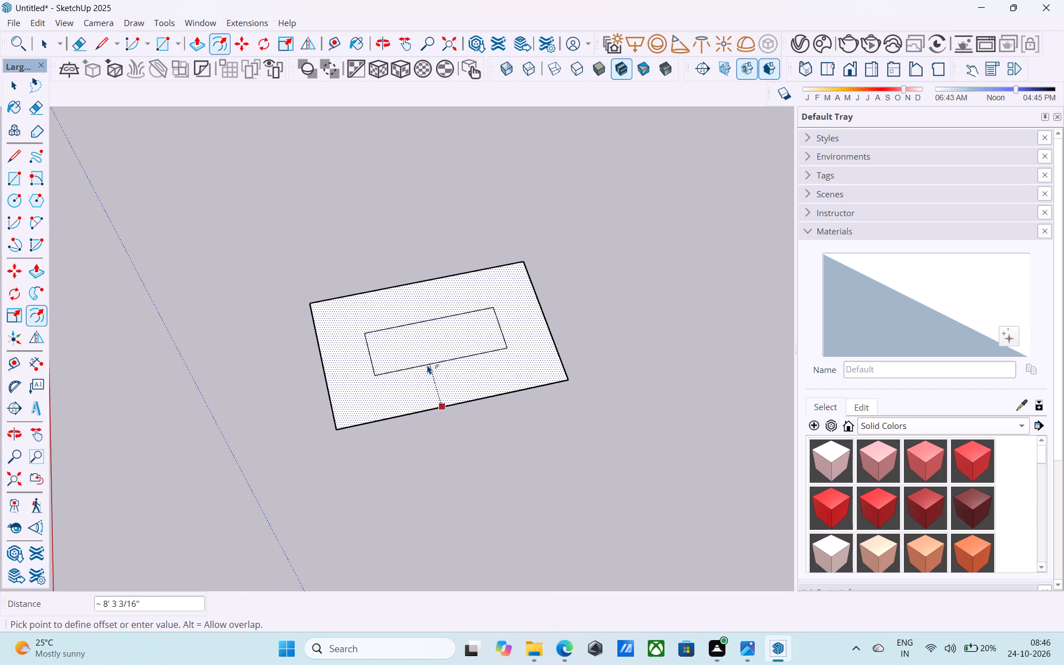
pyautogui.write('9"')
pyautogui.press('Return')
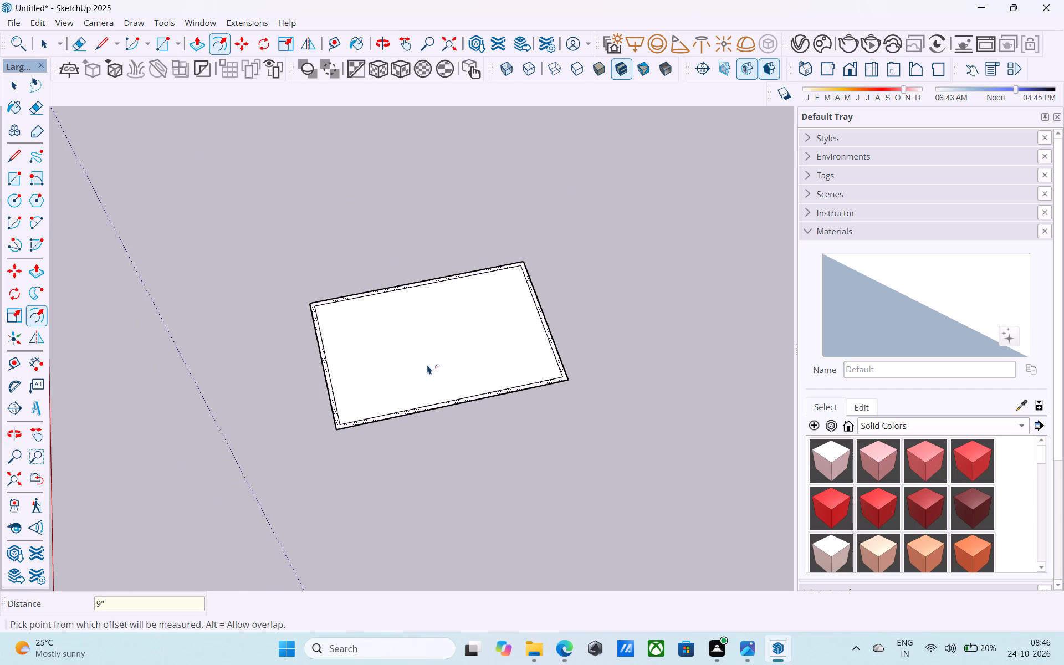
pyautogui.press('space')
# Draw a 38' 6" line lengthwise across the floor, joining the midpoints of the two short inner wall edges.
pyautogui.scroll(-2, 386, 363)
pyautogui.moveTo(380, 364); pyautogui.dragTo(334, 350, button='middle')
pyautogui.scroll(1, 339, 352)
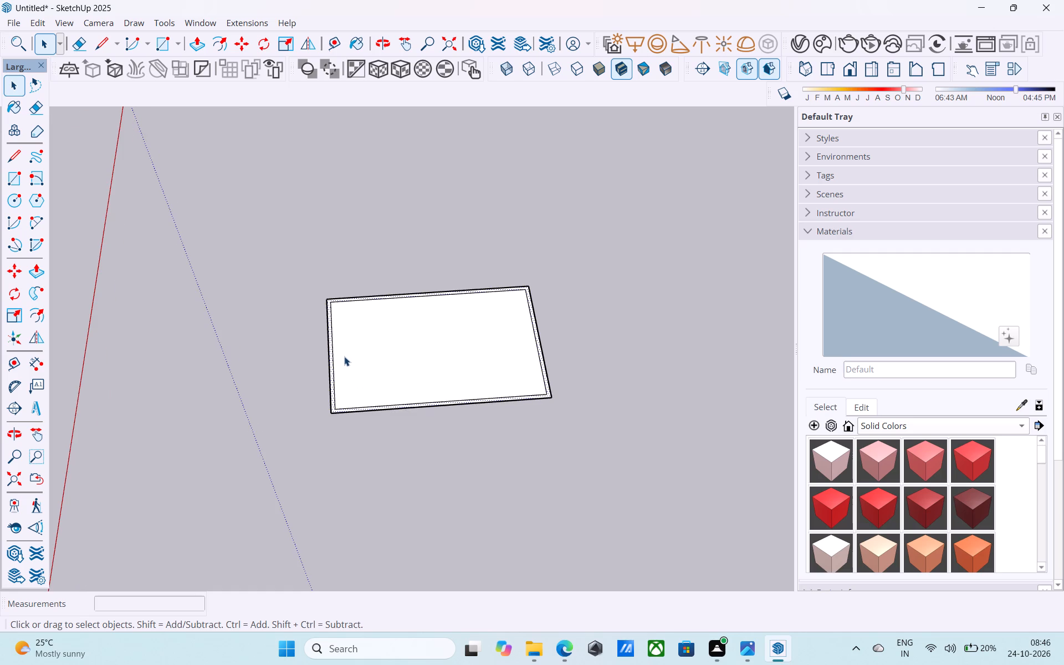
pyautogui.scroll(-6, 336, 335)
pyautogui.press('space')
pyautogui.moveTo(341, 339); pyautogui.dragTo(335, 339, button='middle')
pyautogui.scroll(6, 351, 348)
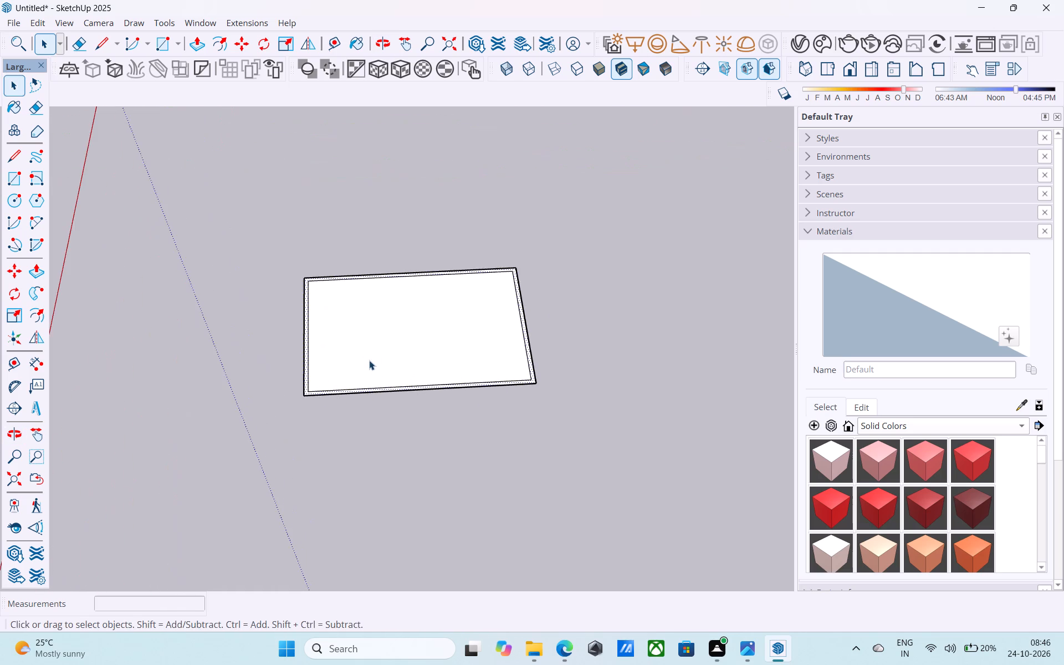
pyautogui.moveTo(369, 360); pyautogui.dragTo(398, 391, button='middle')
pyautogui.moveTo(408, 387); pyautogui.dragTo(388, 373, button='middle')
pyautogui.scroll(3, 390, 373)
pyautogui.press('space')
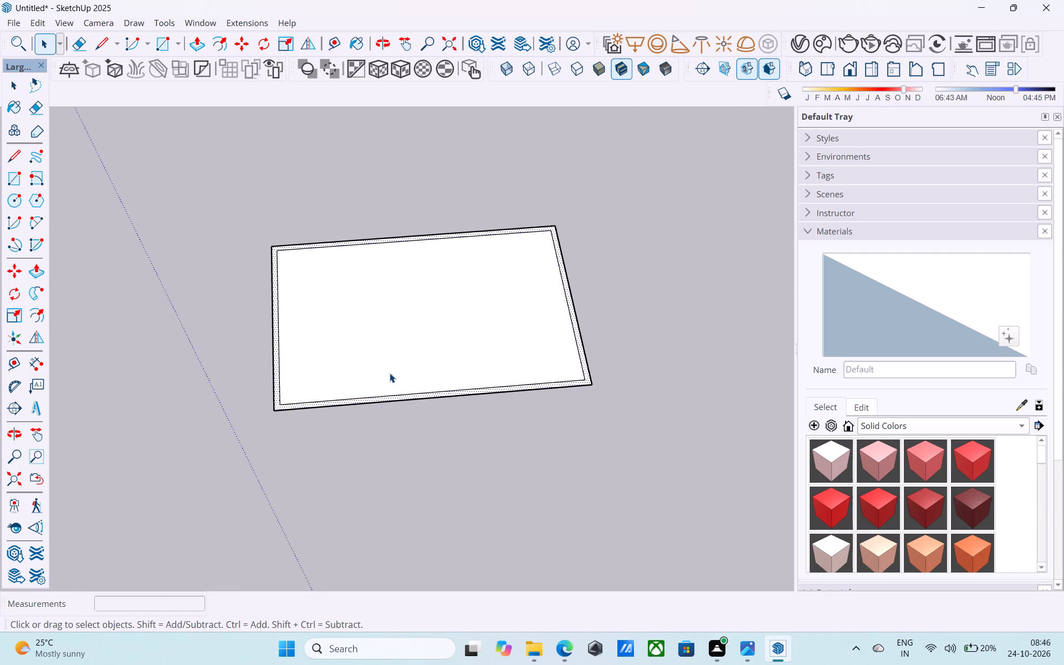
pyautogui.moveTo(377, 347); pyautogui.dragTo(372, 308, button='middle')
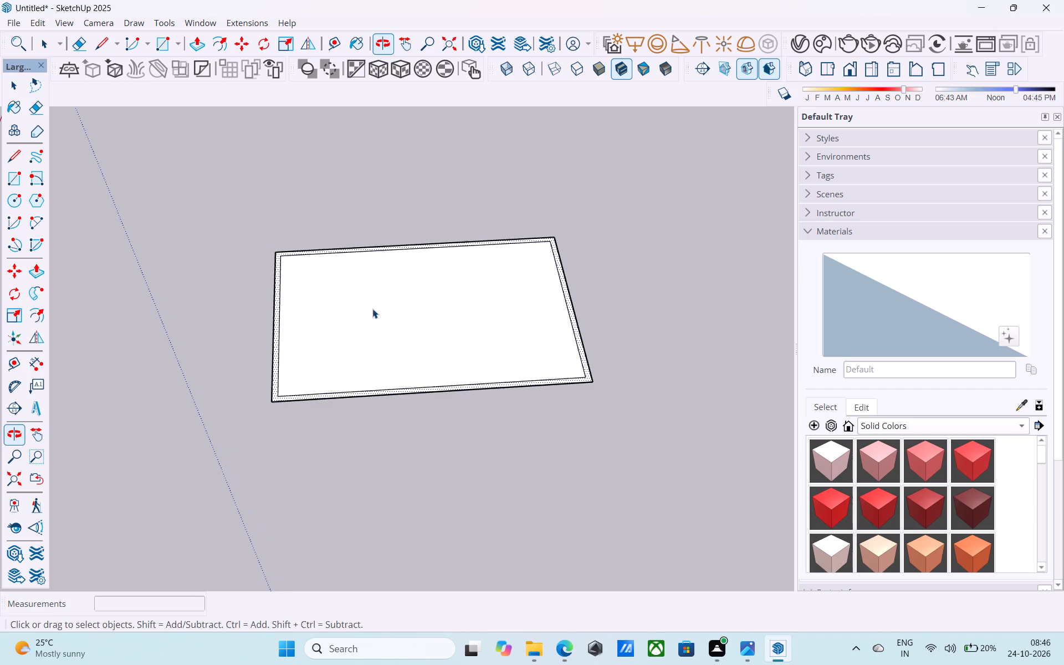
pyautogui.keyDown('shift'); pyautogui.moveTo(383, 366); pyautogui.dragTo(369, 446, button='middle'); pyautogui.keyUp('shift')
pyautogui.moveTo(367, 325); pyautogui.dragTo(364, 437, button='middle')
pyautogui.scroll(4, 287, 381)
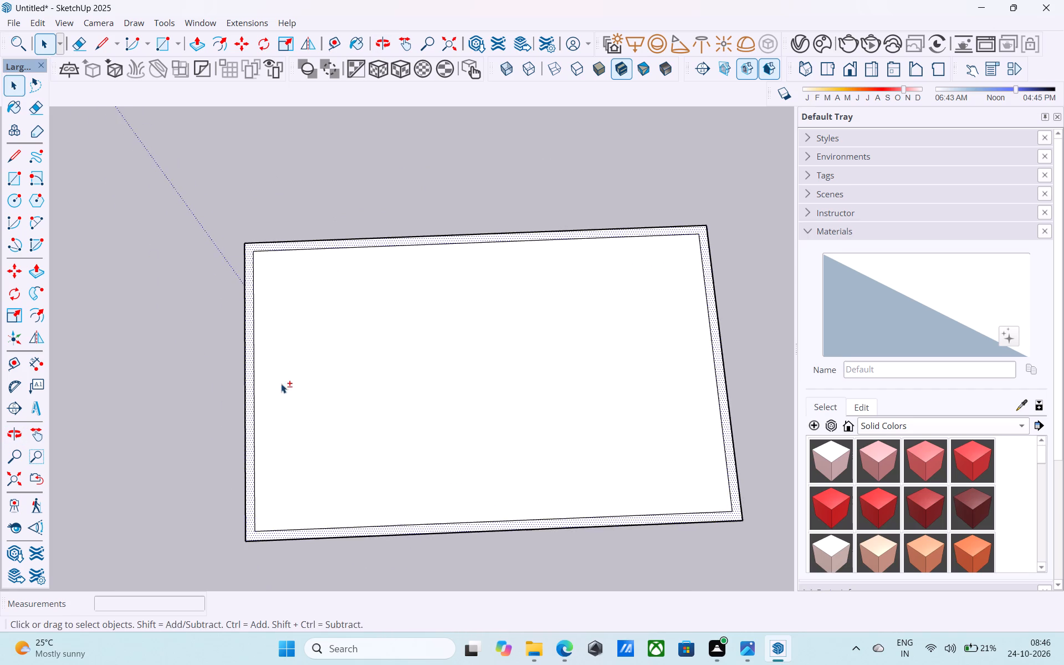
pyautogui.keyDown('shift'); pyautogui.moveTo(277, 381); pyautogui.dragTo(272, 367, button='middle'); pyautogui.keyUp('shift')
pyautogui.press('l')
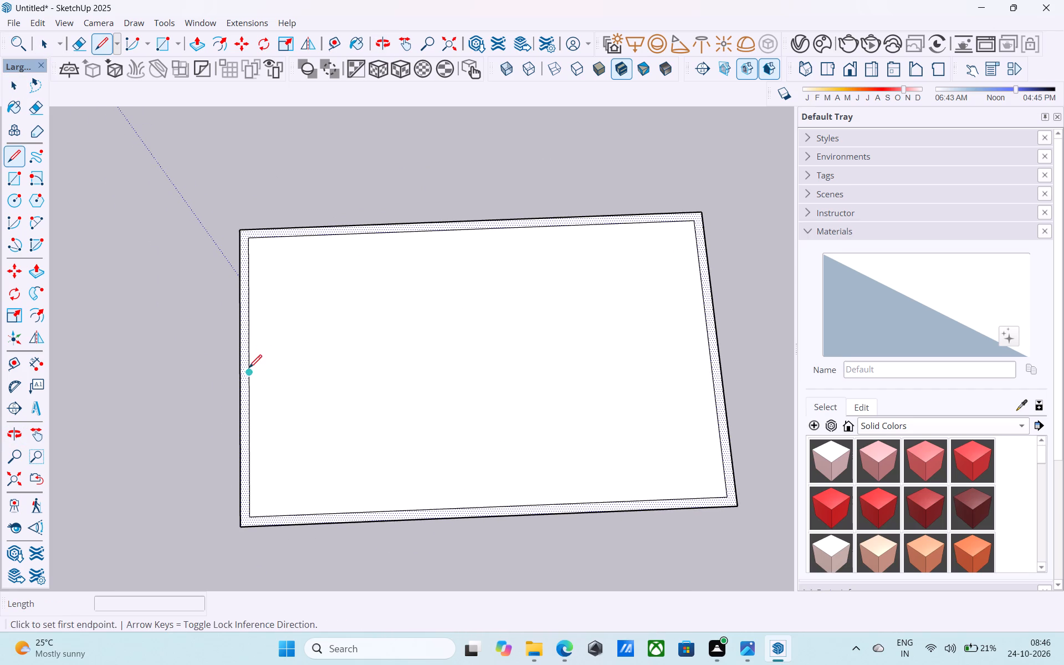
pyautogui.click(248, 377)
pyautogui.click(713, 353)
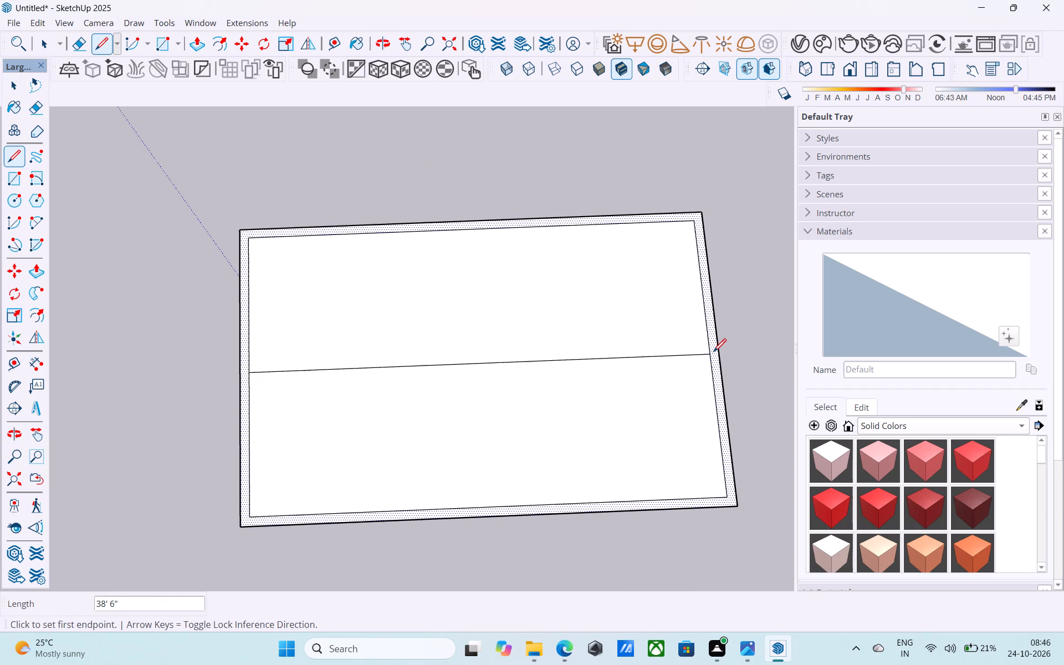
# Copy the lengthwise centre line 6" away from the green axis to mark the partition wall thickness.
pyautogui.scroll(-1, 571, 324)
pyautogui.moveTo(567, 324); pyautogui.dragTo(175, 349, button='middle')
pyautogui.scroll(-6, 196, 328)
pyautogui.moveTo(328, 270); pyautogui.dragTo(347, 190, button='middle')
pyautogui.press('space')
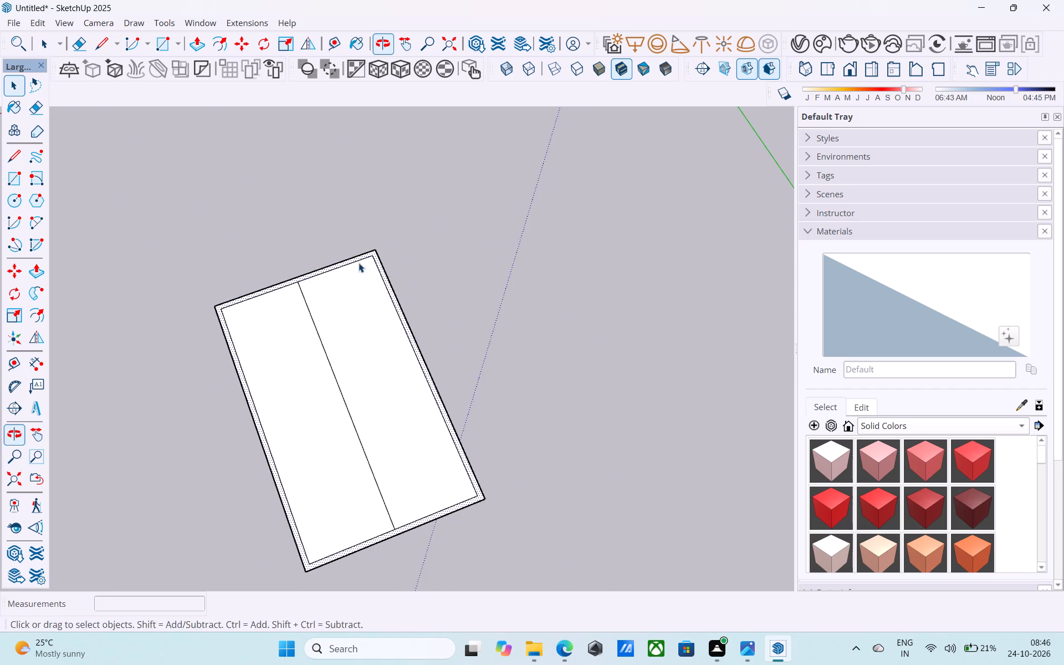
pyautogui.moveTo(296, 393); pyautogui.dragTo(314, 247, button='middle')
pyautogui.scroll(-5, 320, 219)
pyautogui.scroll(18, 347, 395)
pyautogui.moveTo(390, 372); pyautogui.dragTo(393, 411, button='middle')
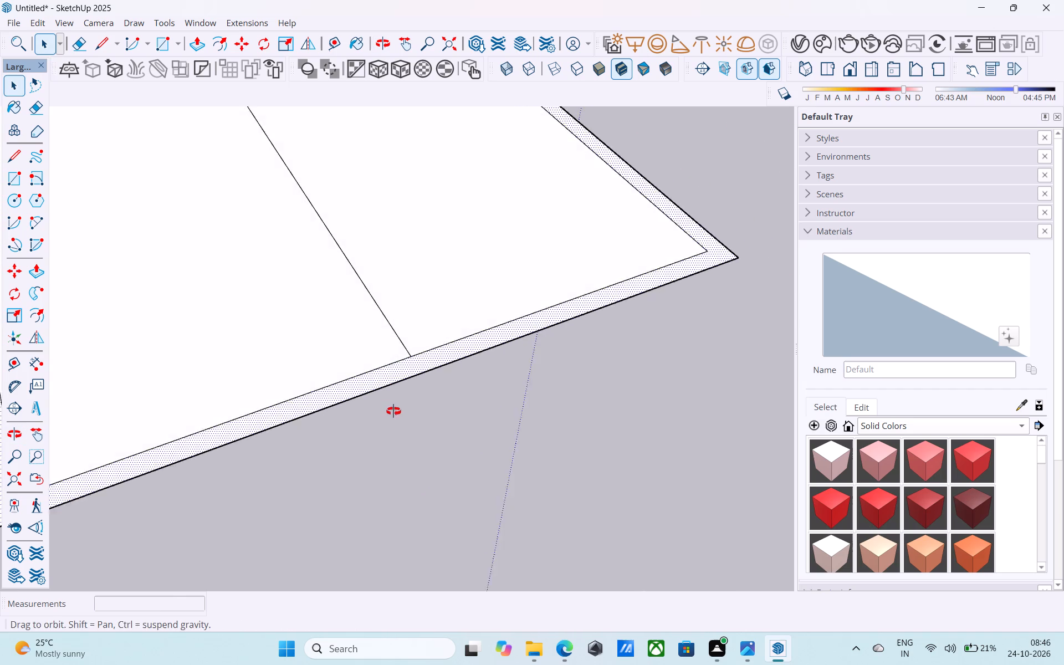
pyautogui.moveTo(393, 411); pyautogui.dragTo(399, 415, button='middle')
pyautogui.scroll(-12, 415, 390)
pyautogui.moveTo(420, 413); pyautogui.dragTo(414, 497, button='middle')
pyautogui.scroll(6, 413, 419)
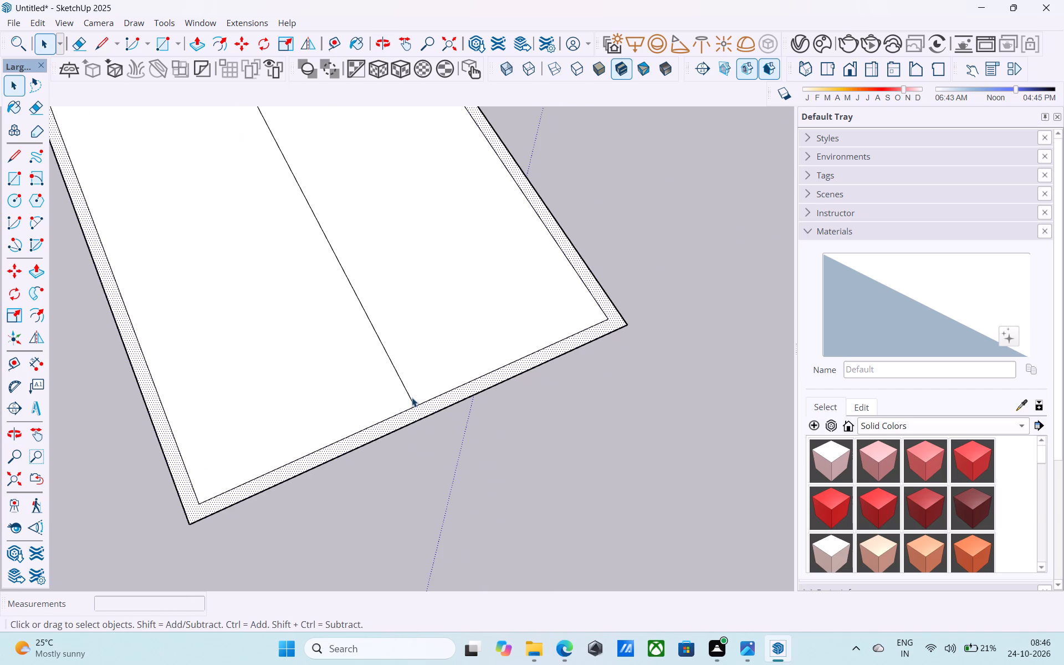
pyautogui.click(408, 396)
pyautogui.press('m')
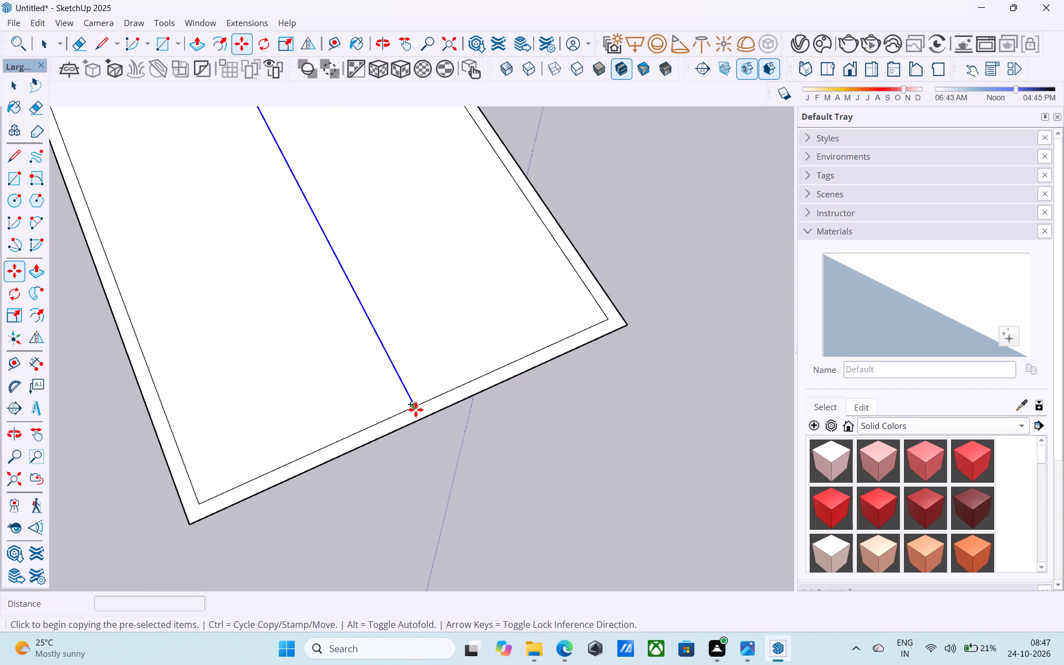
pyautogui.click(415, 408)
pyautogui.write('6"')
pyautogui.press('Return')
pyautogui.press('e')
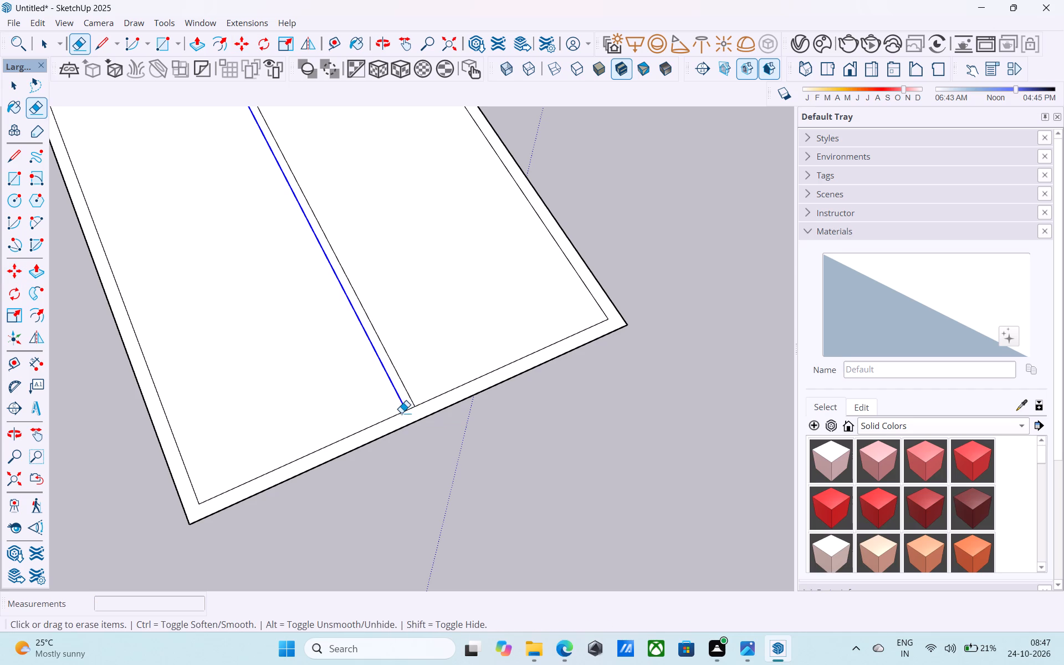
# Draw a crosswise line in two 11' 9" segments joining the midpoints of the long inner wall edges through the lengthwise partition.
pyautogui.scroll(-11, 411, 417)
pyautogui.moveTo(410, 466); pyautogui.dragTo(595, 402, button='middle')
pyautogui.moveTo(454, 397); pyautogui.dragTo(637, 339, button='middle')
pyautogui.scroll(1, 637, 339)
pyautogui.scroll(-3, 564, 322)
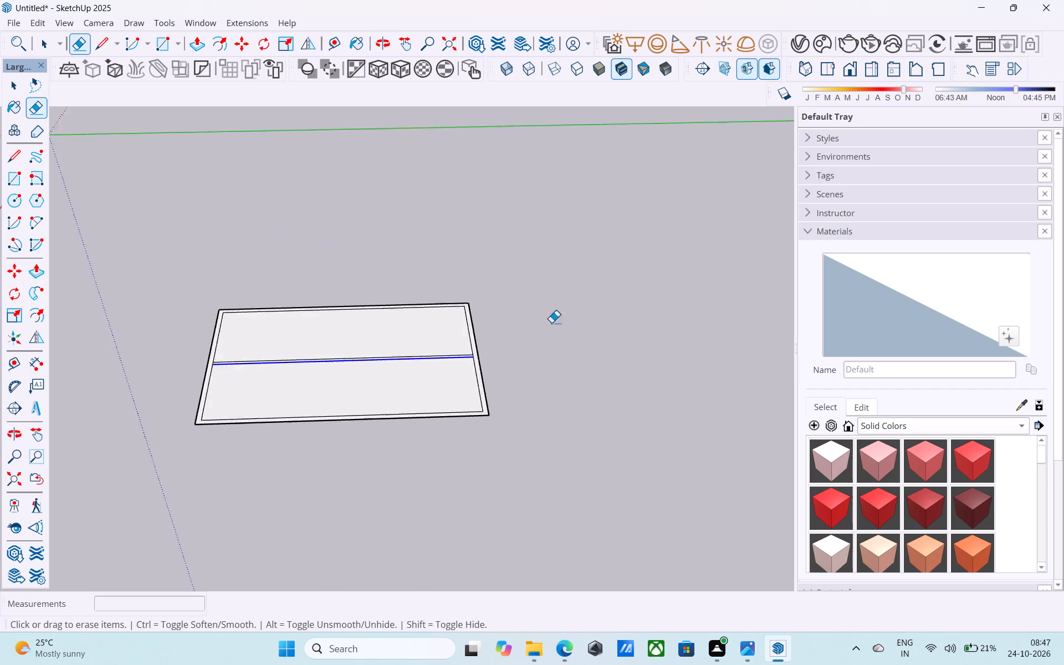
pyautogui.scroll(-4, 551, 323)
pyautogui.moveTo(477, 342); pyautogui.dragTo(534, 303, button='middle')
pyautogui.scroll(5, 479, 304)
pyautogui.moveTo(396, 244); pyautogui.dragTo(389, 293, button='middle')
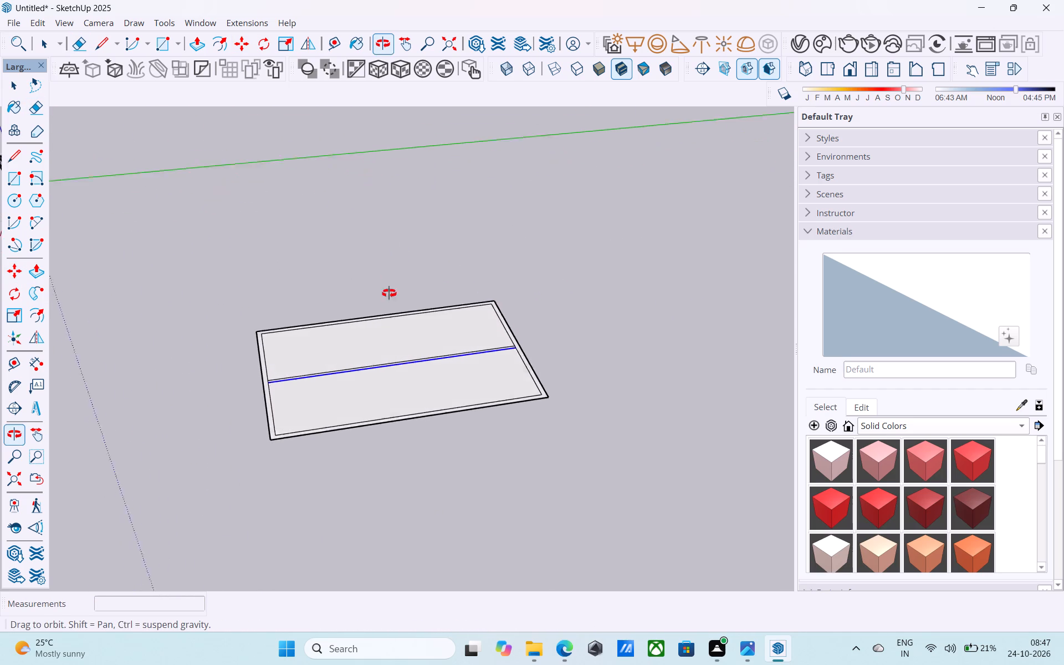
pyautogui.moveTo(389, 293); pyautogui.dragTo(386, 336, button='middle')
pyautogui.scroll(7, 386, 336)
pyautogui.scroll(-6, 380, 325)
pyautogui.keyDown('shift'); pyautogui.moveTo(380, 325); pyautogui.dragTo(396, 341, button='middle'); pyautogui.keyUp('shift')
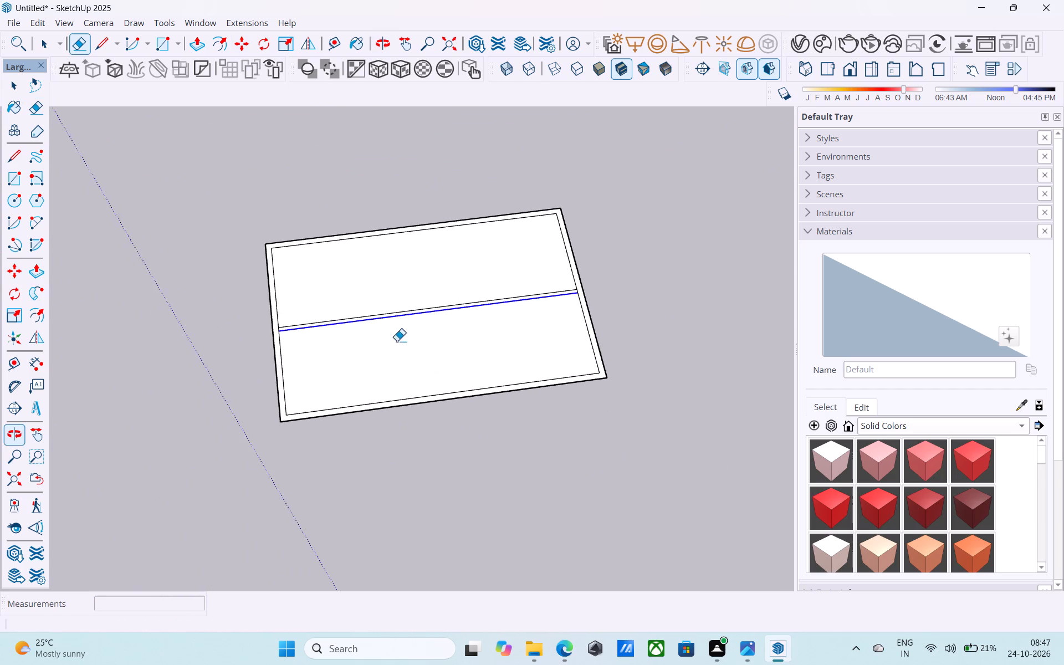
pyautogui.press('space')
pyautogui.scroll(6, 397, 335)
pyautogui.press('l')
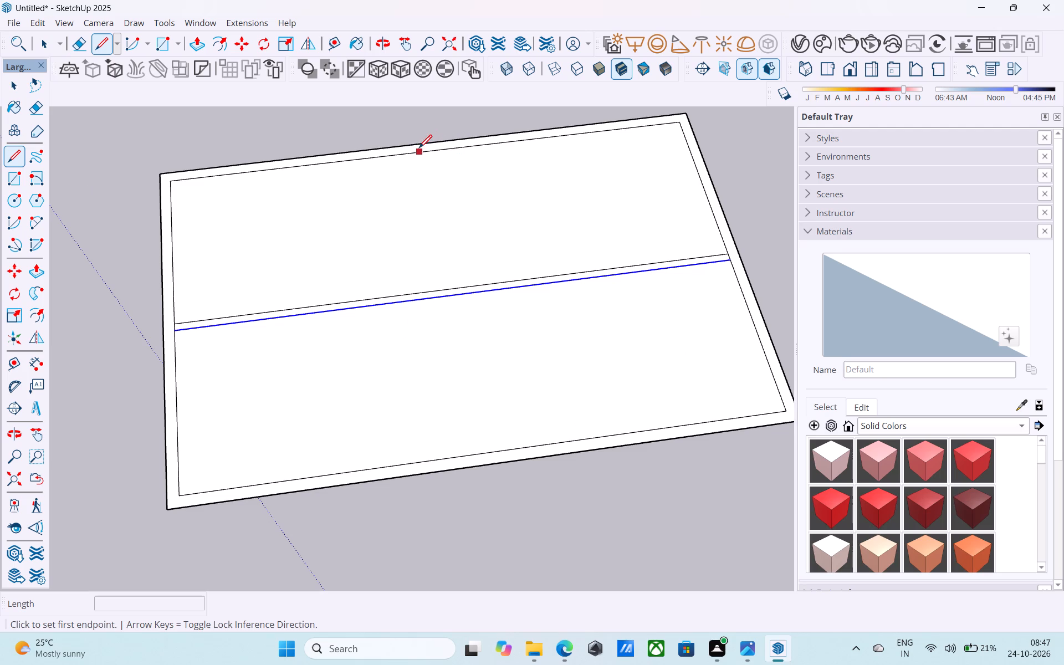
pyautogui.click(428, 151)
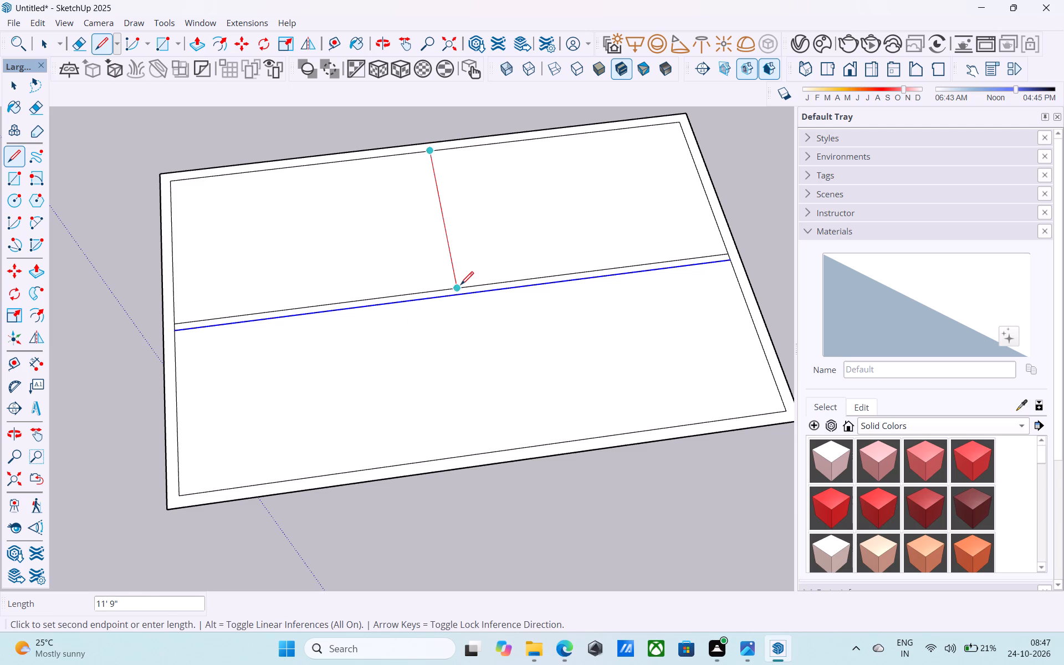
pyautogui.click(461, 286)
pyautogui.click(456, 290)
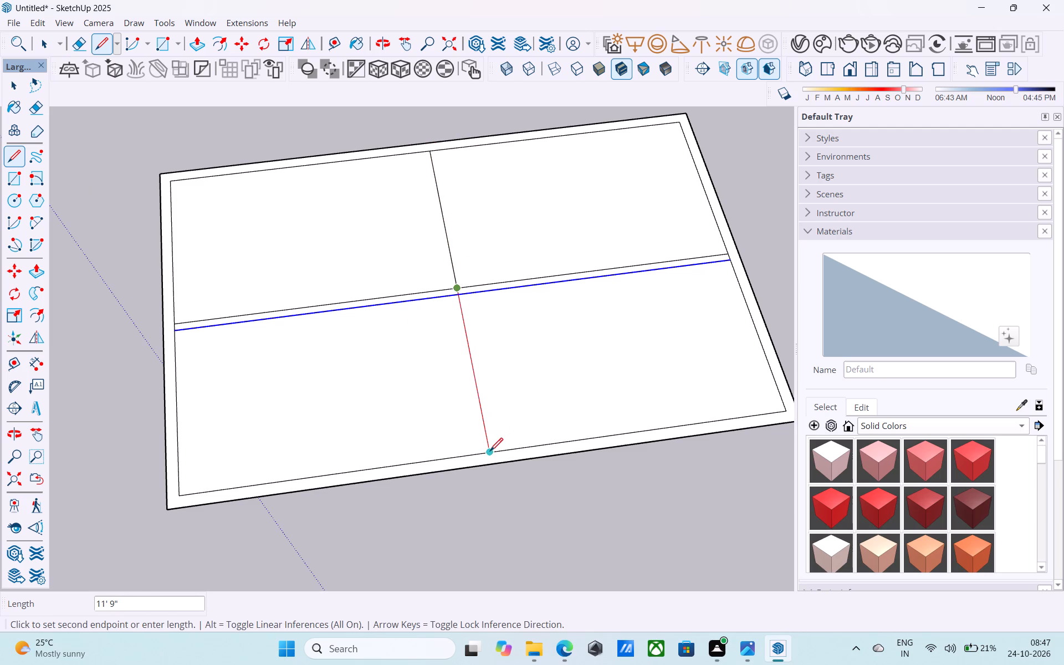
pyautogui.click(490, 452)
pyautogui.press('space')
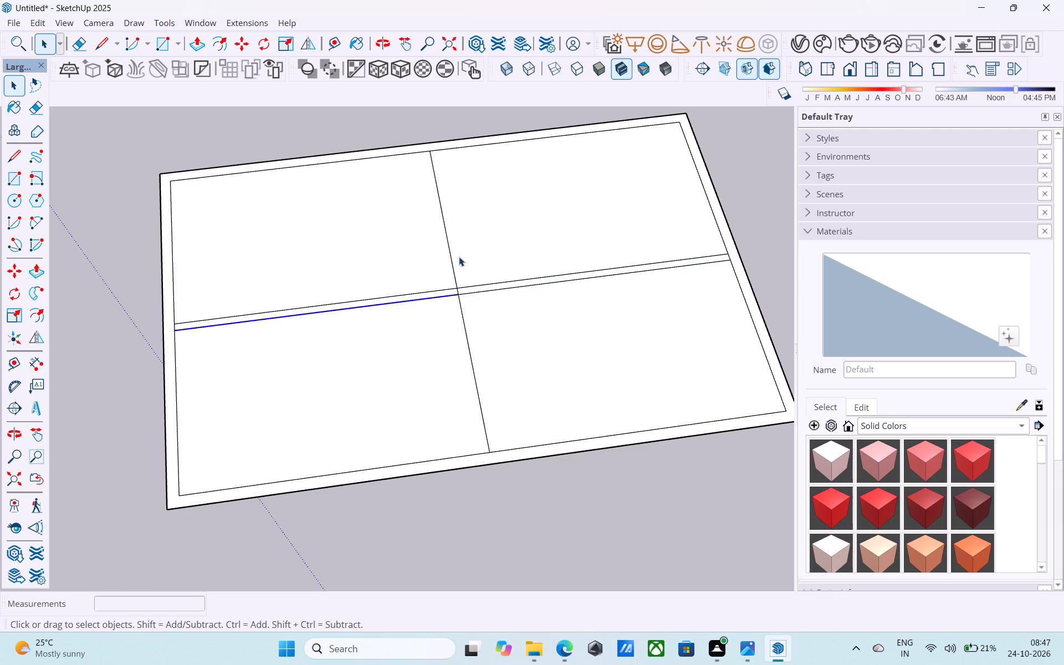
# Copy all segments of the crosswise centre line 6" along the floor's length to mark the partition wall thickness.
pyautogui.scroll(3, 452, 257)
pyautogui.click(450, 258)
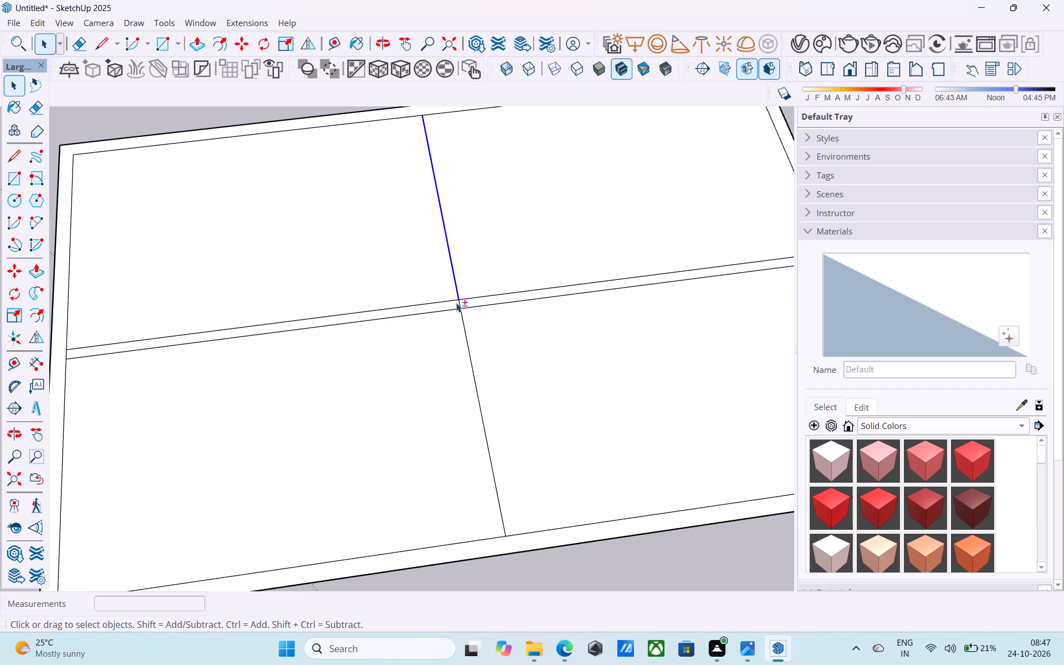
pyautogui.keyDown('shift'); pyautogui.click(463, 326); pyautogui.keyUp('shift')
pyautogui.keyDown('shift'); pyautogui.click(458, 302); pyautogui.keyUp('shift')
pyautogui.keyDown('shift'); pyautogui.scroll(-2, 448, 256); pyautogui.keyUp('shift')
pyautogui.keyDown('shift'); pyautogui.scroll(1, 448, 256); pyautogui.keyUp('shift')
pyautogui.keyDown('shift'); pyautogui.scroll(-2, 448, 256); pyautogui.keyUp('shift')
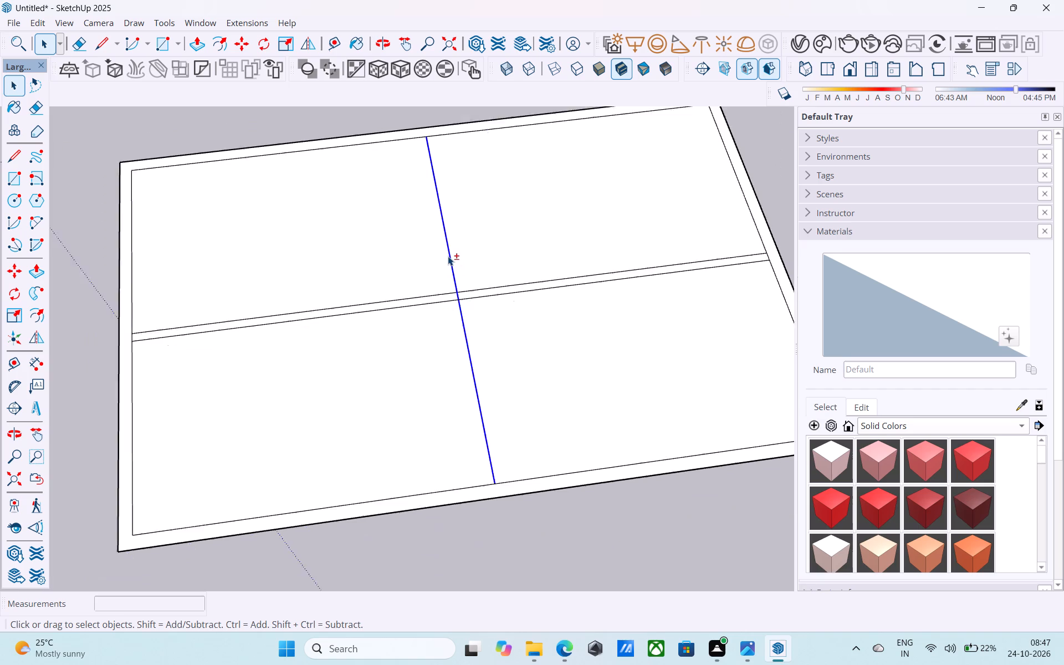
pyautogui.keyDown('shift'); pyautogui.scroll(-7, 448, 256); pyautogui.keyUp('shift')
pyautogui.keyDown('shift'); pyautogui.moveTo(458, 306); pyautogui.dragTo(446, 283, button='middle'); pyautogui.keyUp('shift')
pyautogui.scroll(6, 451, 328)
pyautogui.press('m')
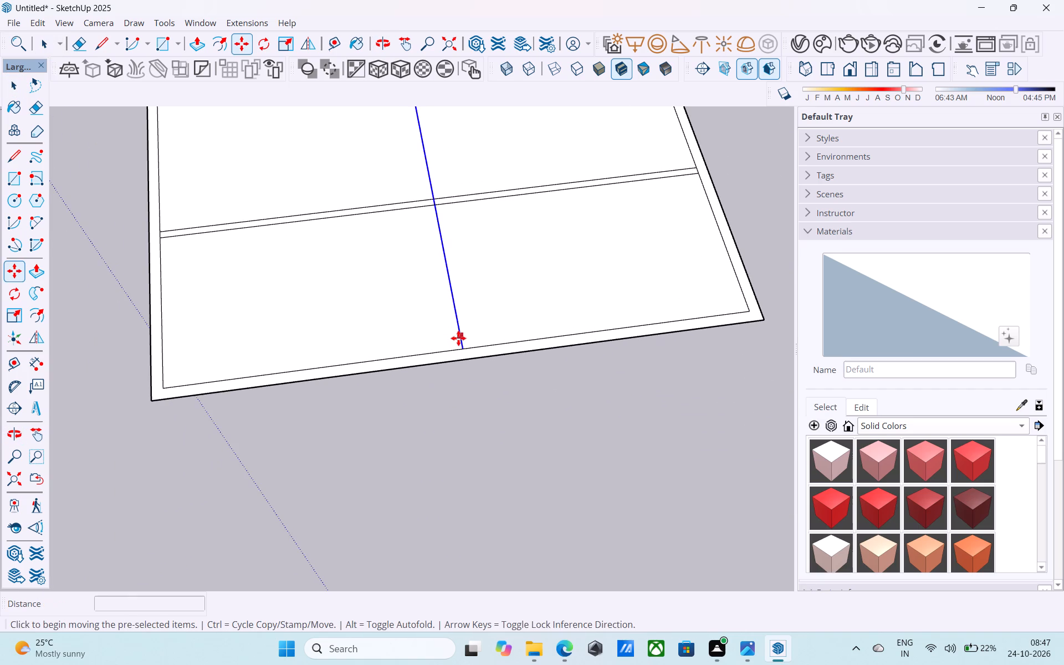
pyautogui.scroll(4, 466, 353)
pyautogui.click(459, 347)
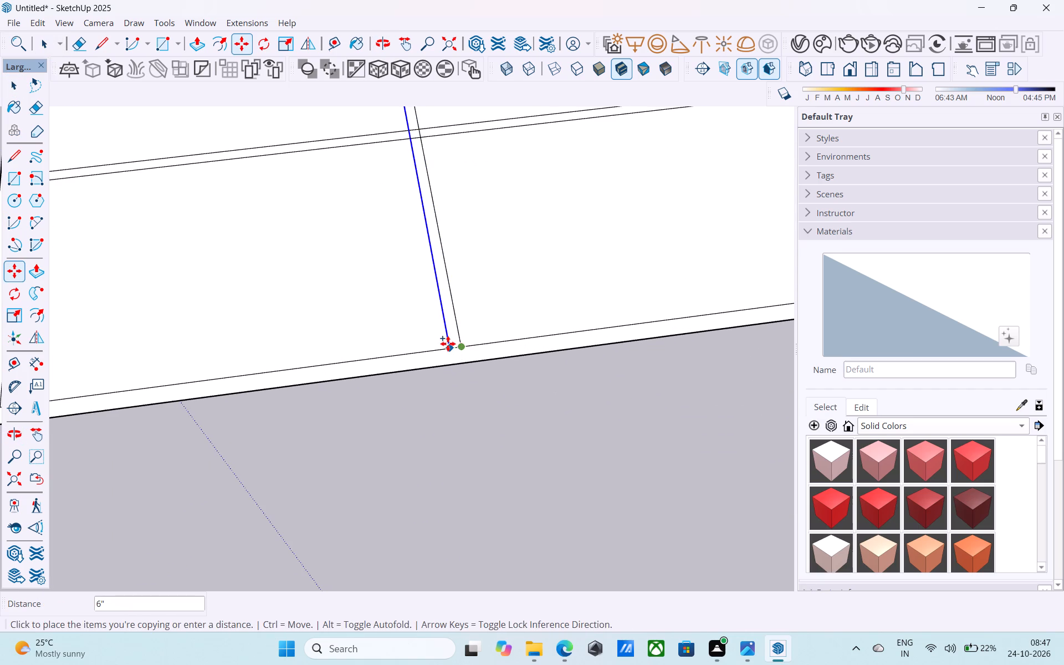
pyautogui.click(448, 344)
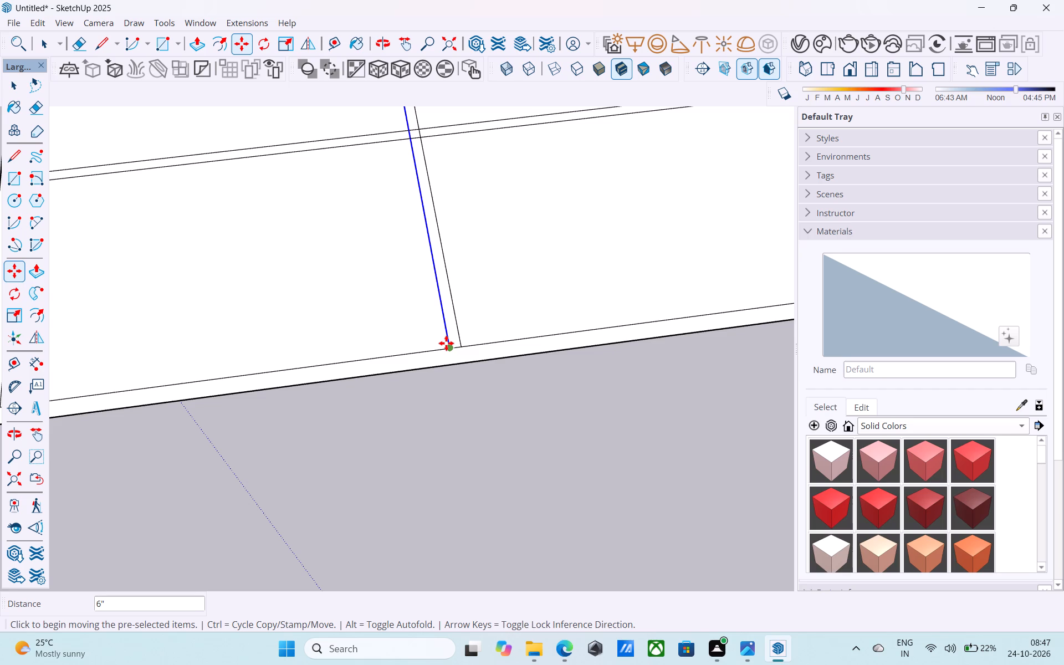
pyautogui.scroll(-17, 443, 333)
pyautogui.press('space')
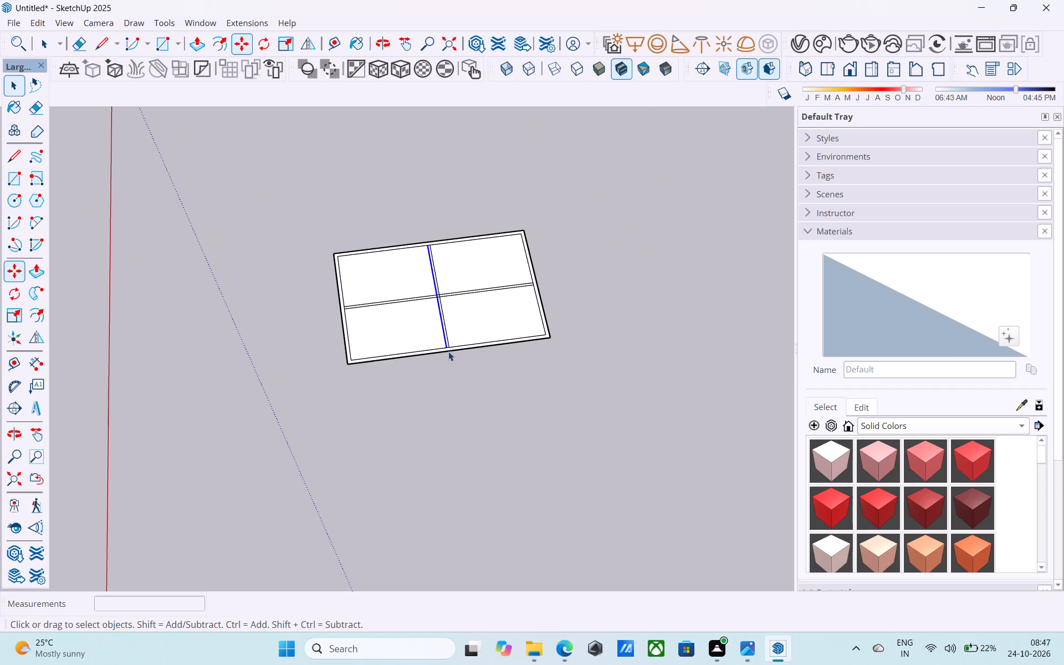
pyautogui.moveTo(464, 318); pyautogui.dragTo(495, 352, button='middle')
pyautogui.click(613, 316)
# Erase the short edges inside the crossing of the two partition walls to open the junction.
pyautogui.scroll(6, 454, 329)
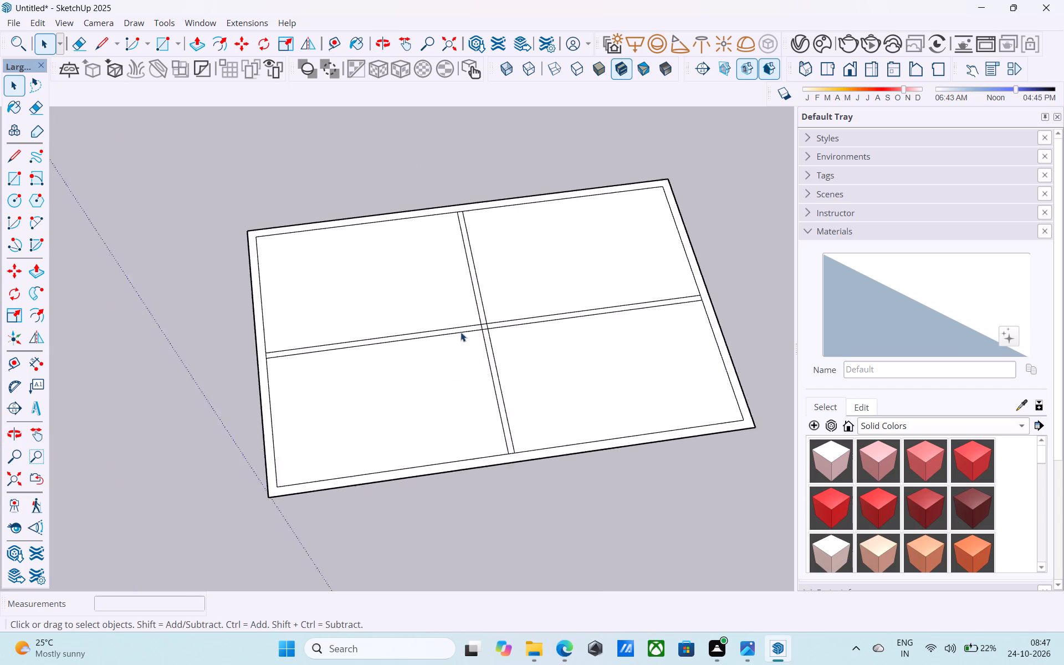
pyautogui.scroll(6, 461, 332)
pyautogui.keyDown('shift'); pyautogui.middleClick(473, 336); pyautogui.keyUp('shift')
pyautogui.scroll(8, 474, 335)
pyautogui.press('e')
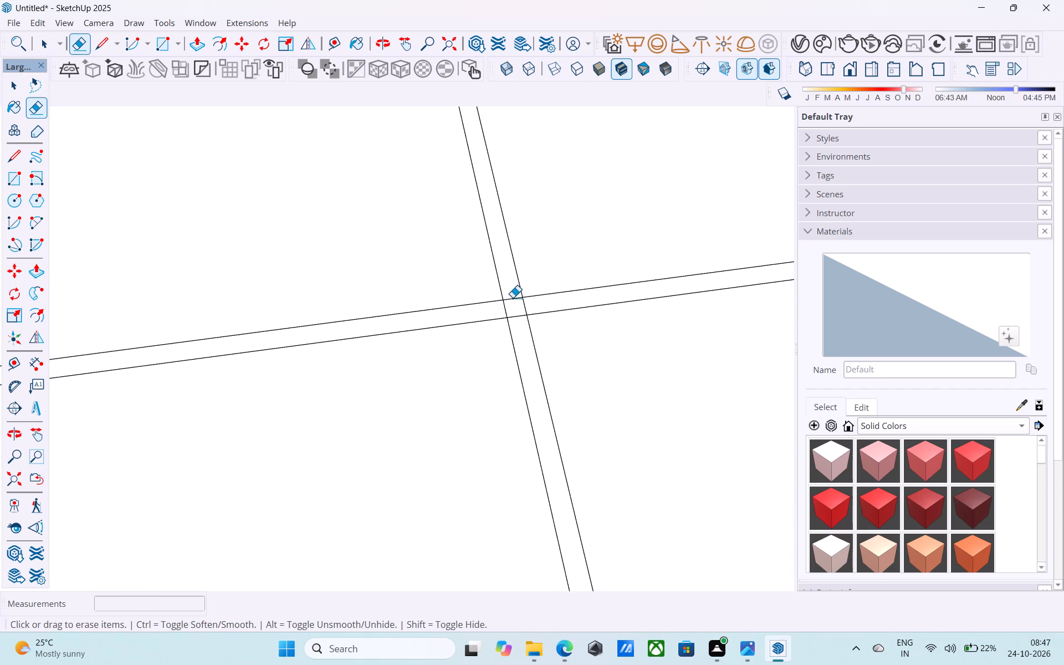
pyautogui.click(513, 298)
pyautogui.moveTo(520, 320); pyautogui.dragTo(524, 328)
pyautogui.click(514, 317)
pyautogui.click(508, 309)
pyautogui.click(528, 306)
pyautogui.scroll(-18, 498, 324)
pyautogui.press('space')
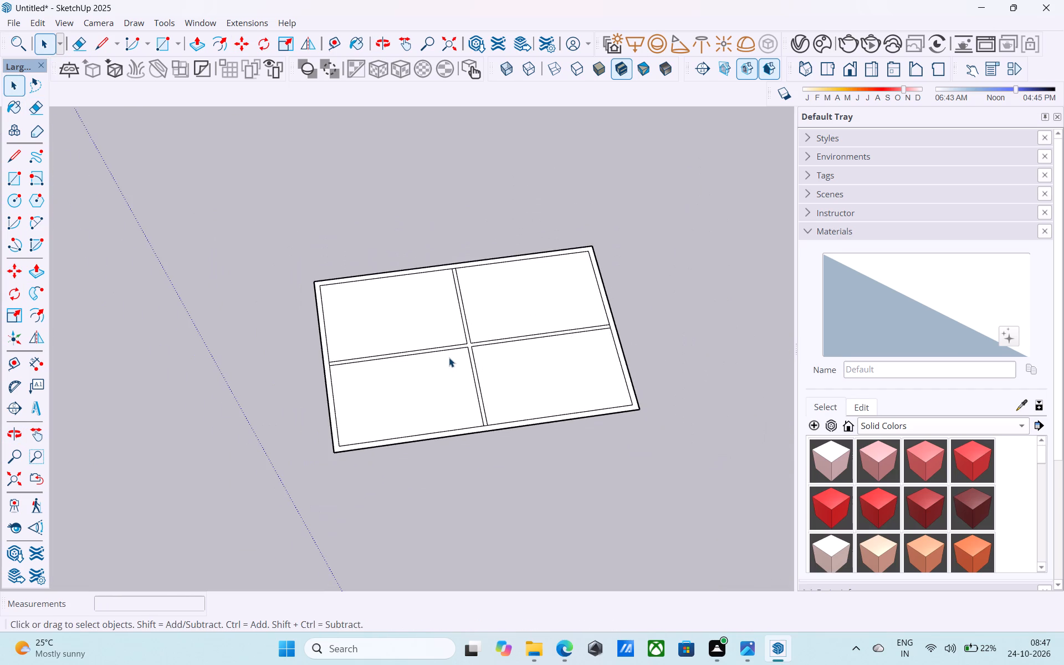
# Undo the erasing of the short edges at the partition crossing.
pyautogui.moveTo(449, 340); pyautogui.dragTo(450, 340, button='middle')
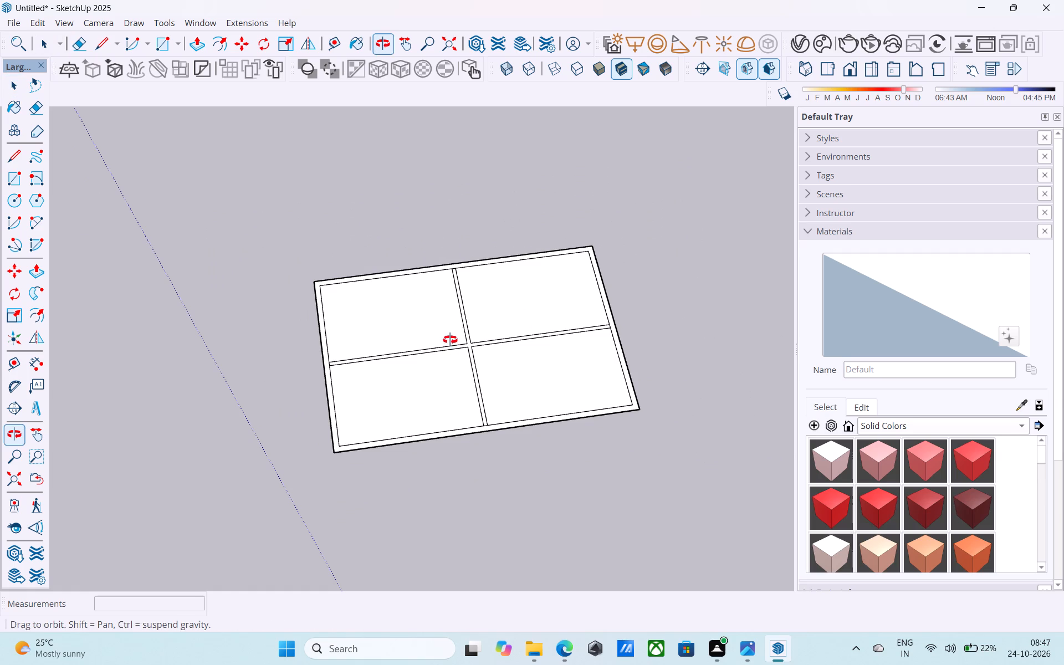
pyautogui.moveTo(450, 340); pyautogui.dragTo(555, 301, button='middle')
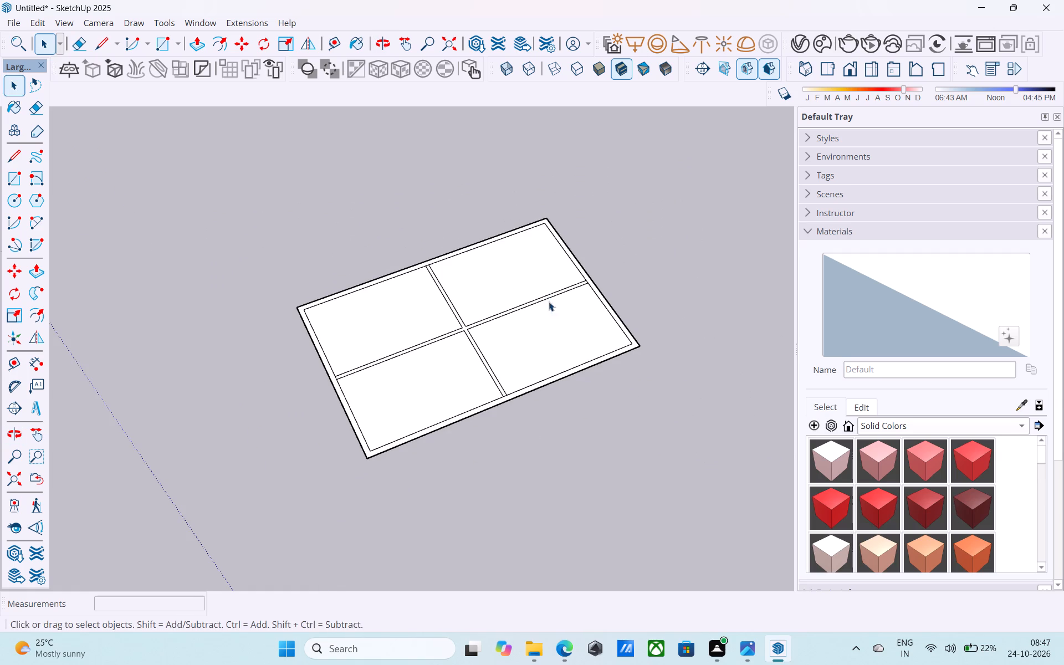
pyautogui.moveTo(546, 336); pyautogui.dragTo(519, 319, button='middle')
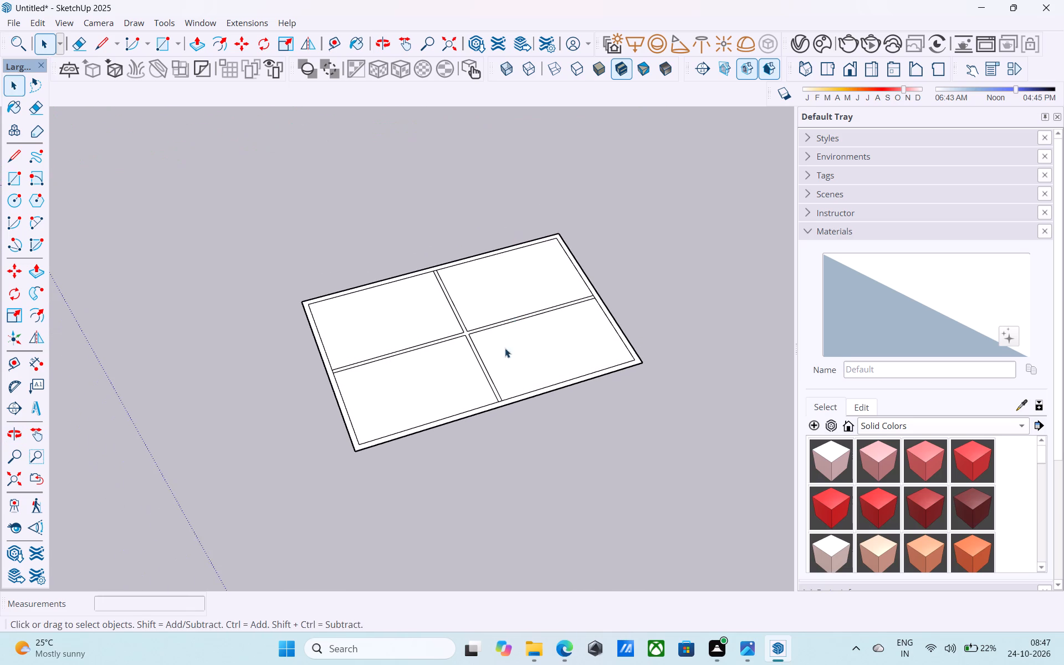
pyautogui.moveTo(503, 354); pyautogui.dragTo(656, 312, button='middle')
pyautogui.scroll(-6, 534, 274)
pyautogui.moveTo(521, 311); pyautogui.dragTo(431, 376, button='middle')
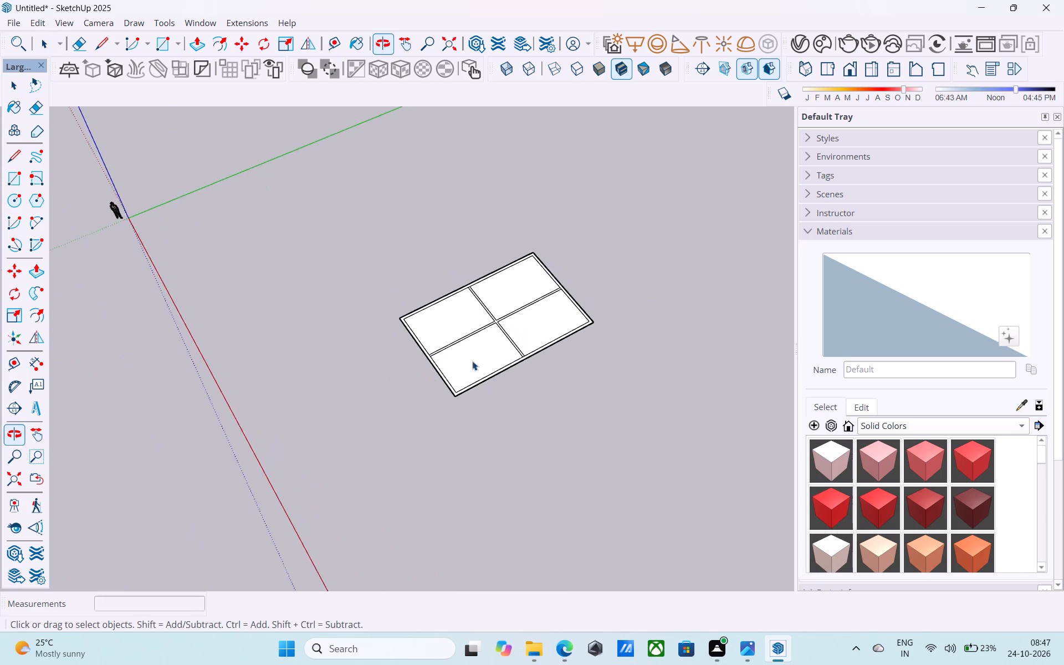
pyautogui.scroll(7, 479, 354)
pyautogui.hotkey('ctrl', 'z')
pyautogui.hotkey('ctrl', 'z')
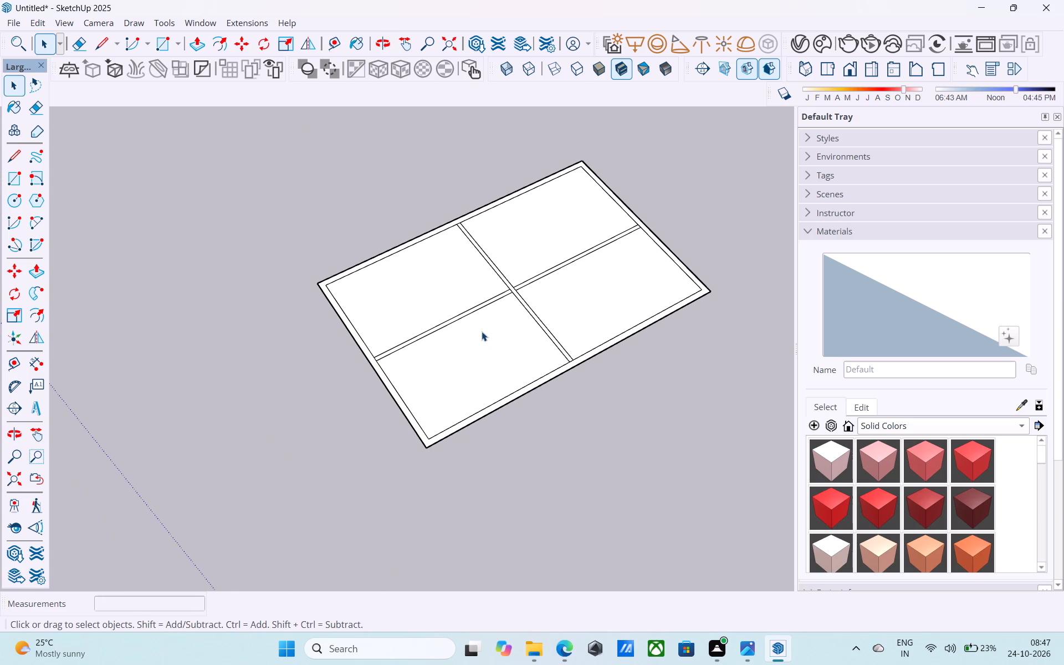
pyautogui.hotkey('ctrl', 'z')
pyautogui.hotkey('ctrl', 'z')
# Erase the lengthwise partition lines on both sides of the crosswise partition.
pyautogui.scroll(5, 487, 322)
pyautogui.press('e')
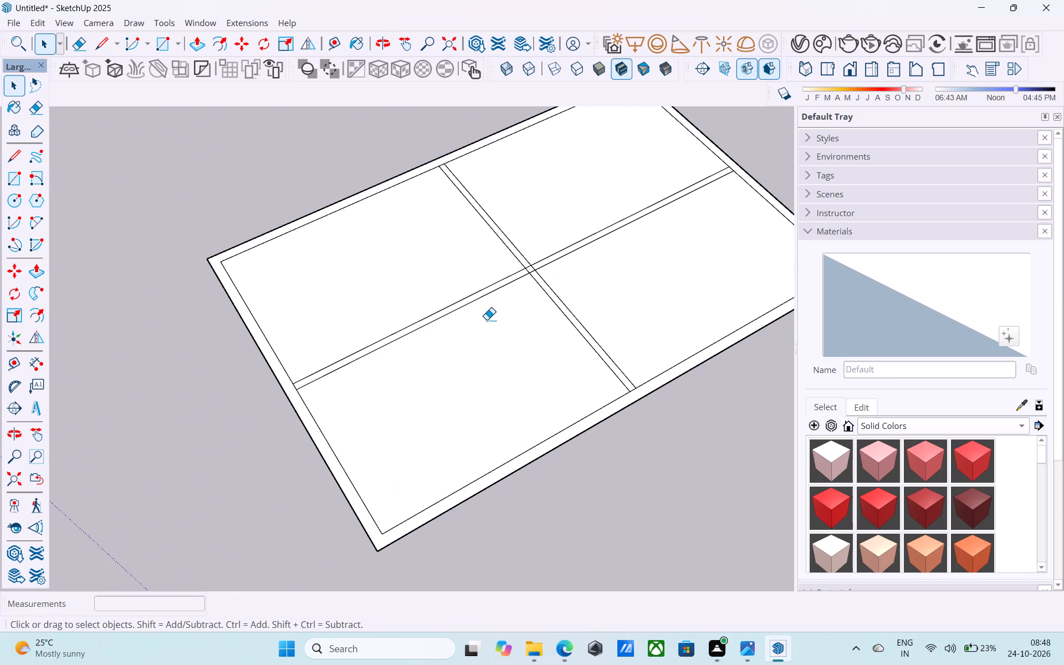
pyautogui.moveTo(487, 320); pyautogui.dragTo(437, 245)
pyautogui.moveTo(564, 261); pyautogui.dragTo(543, 245)
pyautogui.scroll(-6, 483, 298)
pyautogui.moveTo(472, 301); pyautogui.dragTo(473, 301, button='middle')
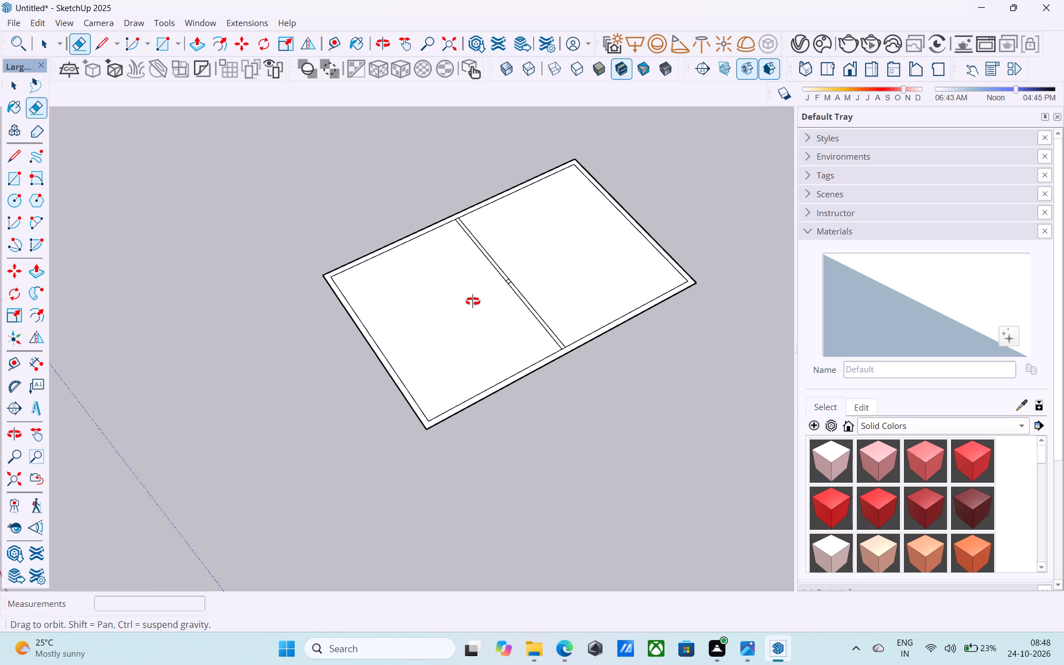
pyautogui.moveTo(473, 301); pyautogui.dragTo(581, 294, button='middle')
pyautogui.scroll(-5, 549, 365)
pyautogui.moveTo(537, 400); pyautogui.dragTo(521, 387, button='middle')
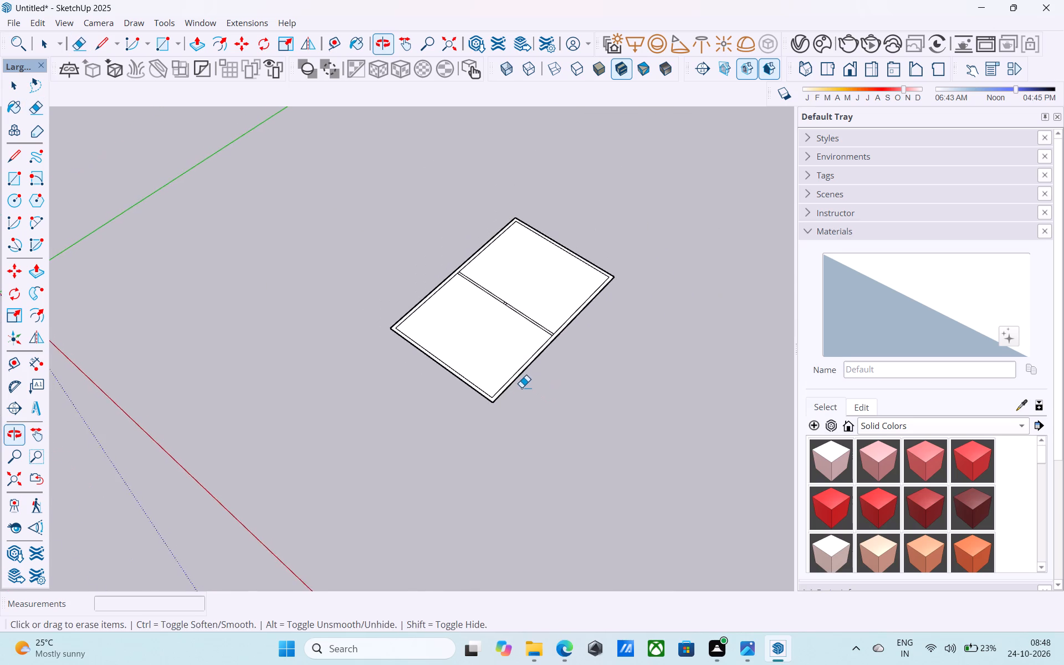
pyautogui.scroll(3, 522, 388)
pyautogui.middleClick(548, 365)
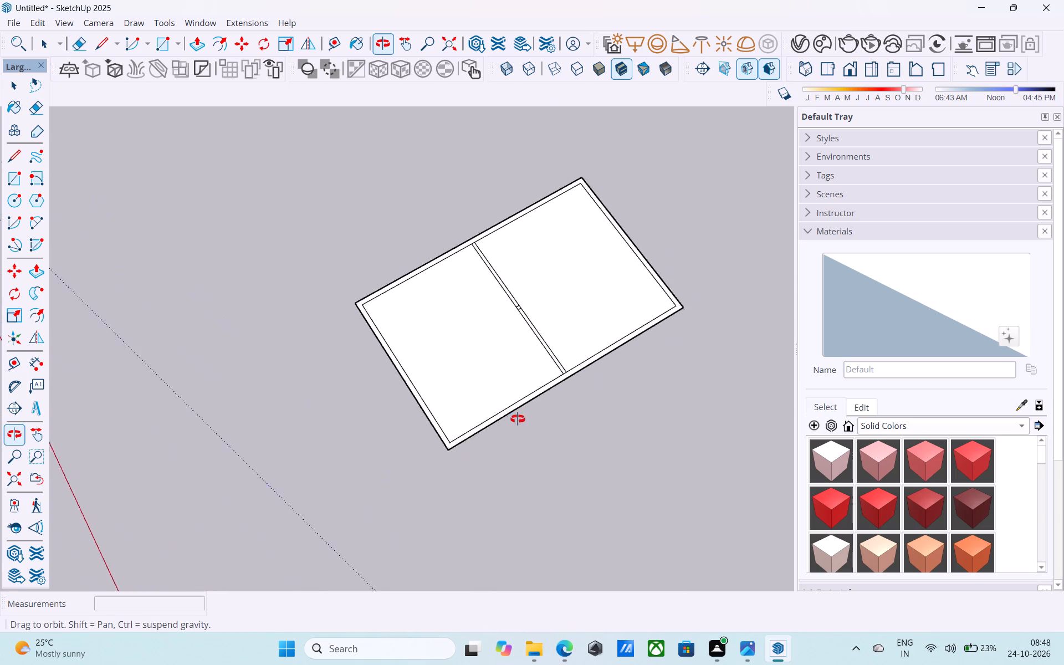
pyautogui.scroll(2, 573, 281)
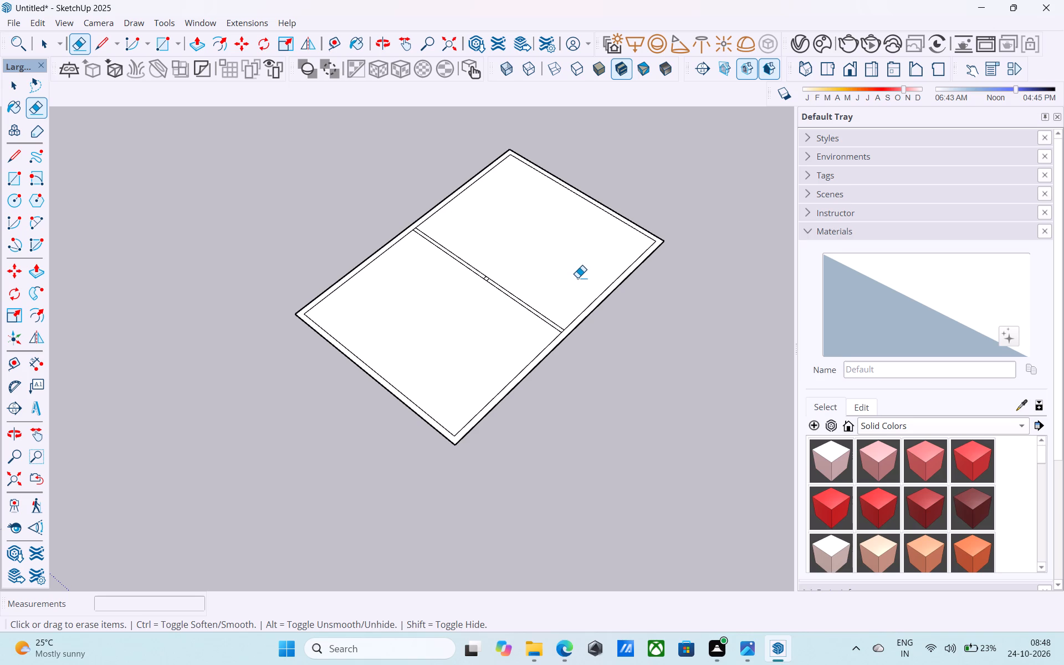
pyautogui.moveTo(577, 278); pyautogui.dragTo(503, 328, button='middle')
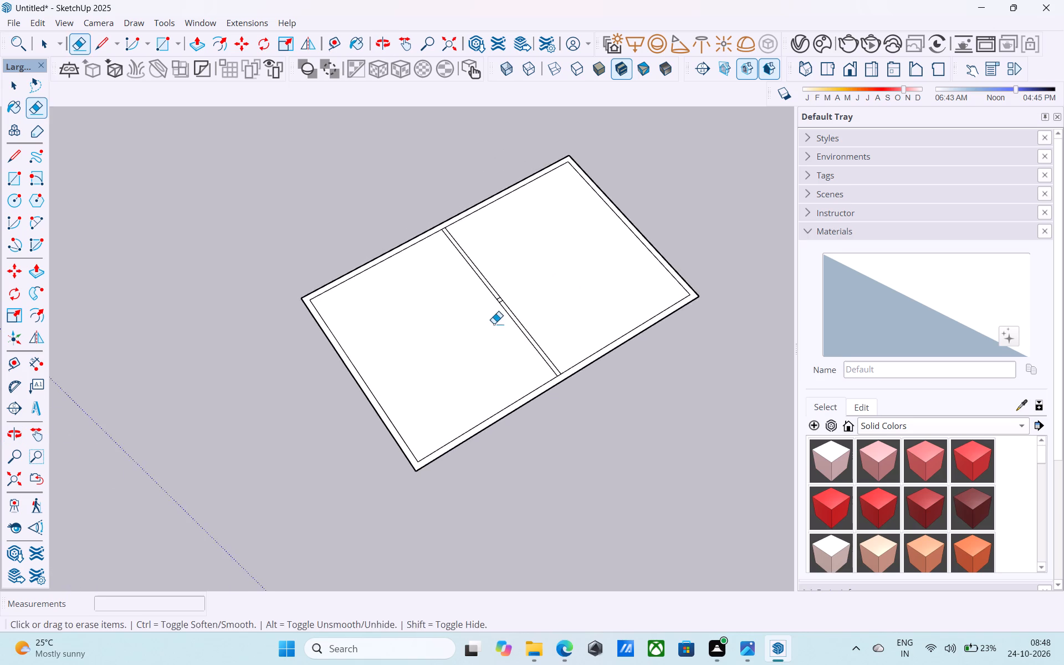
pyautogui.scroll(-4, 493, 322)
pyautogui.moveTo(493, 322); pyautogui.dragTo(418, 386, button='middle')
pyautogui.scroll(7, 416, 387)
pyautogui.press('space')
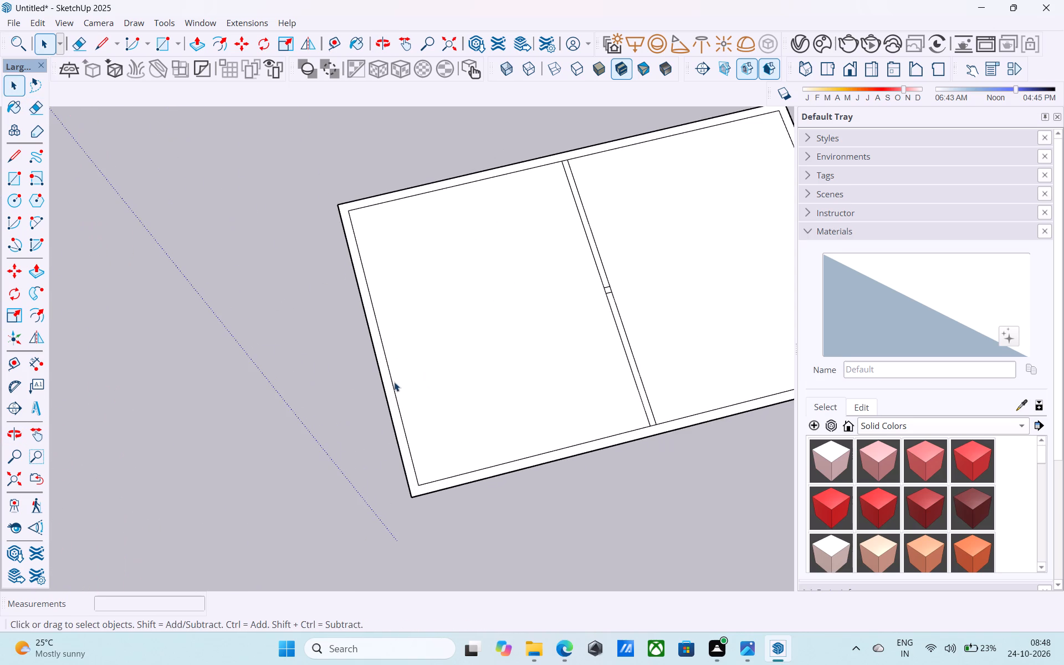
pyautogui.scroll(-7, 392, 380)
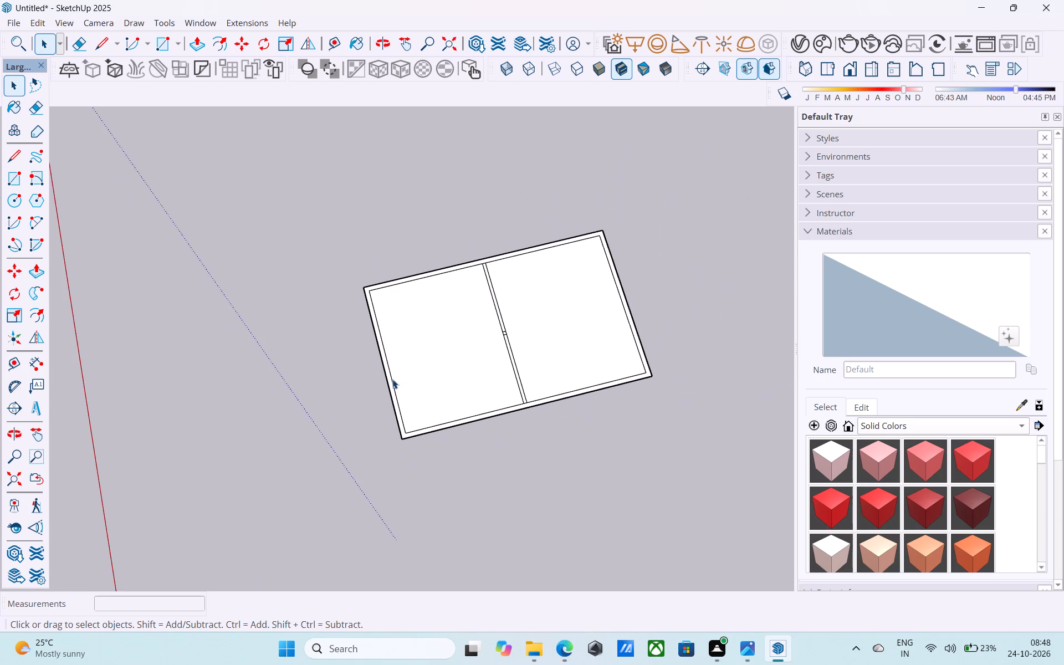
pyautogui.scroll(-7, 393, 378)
# Erase the crosswise partition lines and the leftover short edges between them, leaving one open floor inside the outer walls.
pyautogui.press('e')
pyautogui.scroll(7, 397, 368)
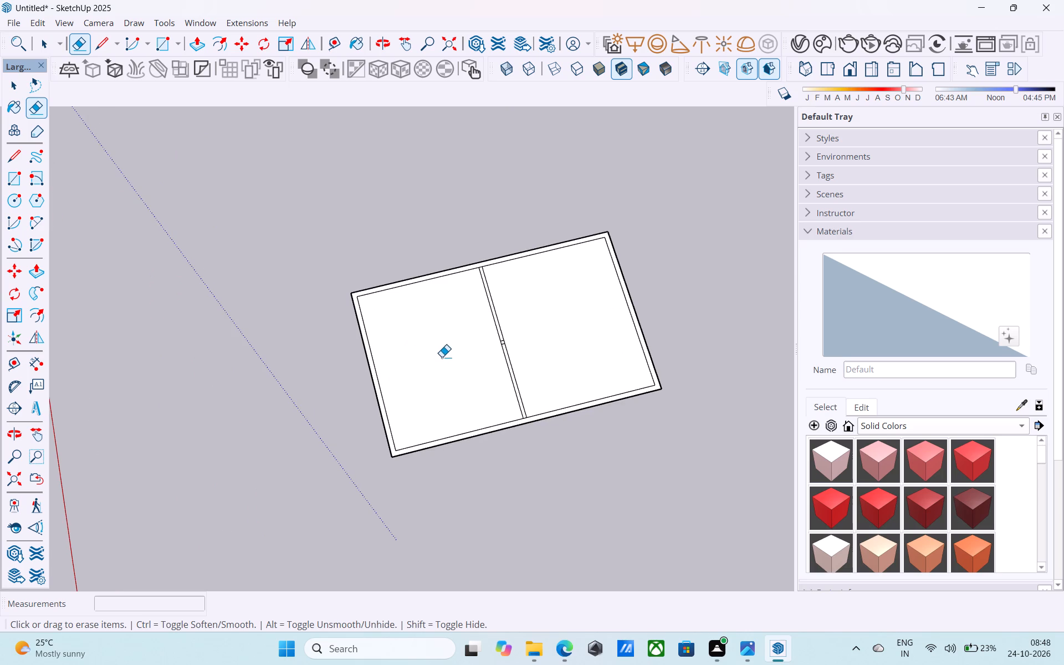
pyautogui.moveTo(444, 357); pyautogui.dragTo(518, 356)
pyautogui.moveTo(504, 346); pyautogui.dragTo(494, 345)
pyautogui.moveTo(509, 347); pyautogui.dragTo(496, 335)
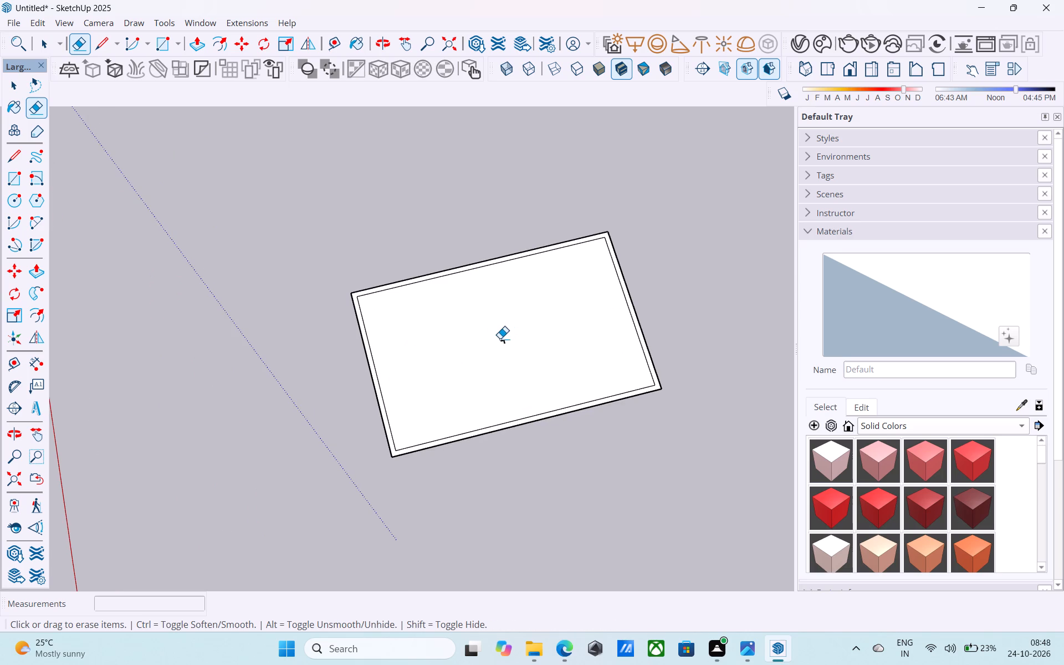
pyautogui.click(503, 341)
# Offset the outline of the inner floor face 4' inward.
pyautogui.press('space')
pyautogui.click(505, 347)
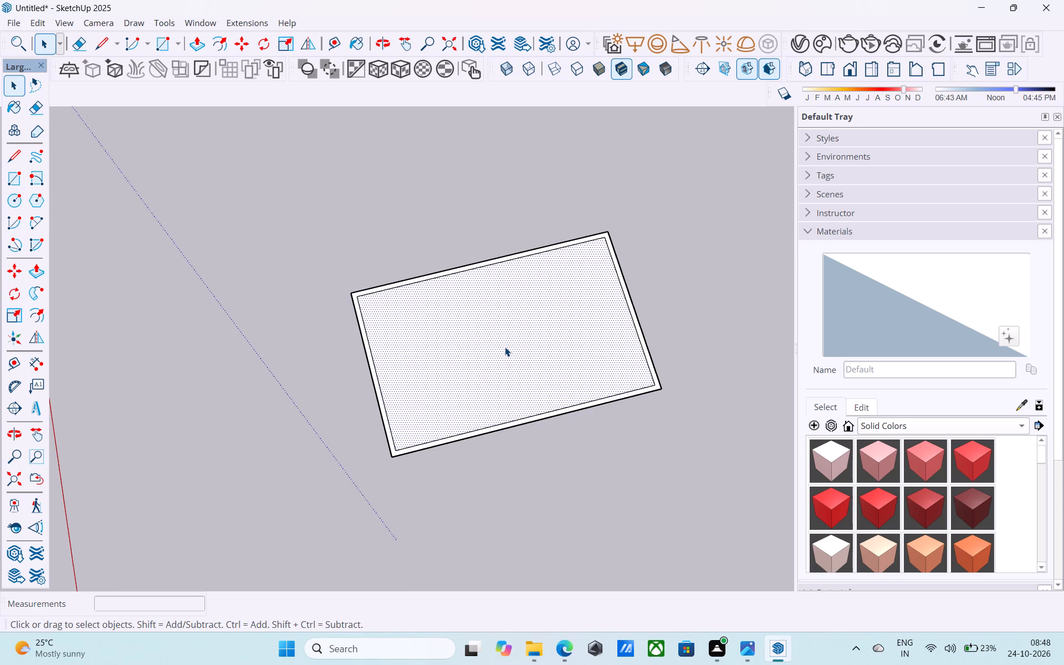
pyautogui.press('f')
pyautogui.click(505, 347)
pyautogui.write("4'")
pyautogui.press('Return')
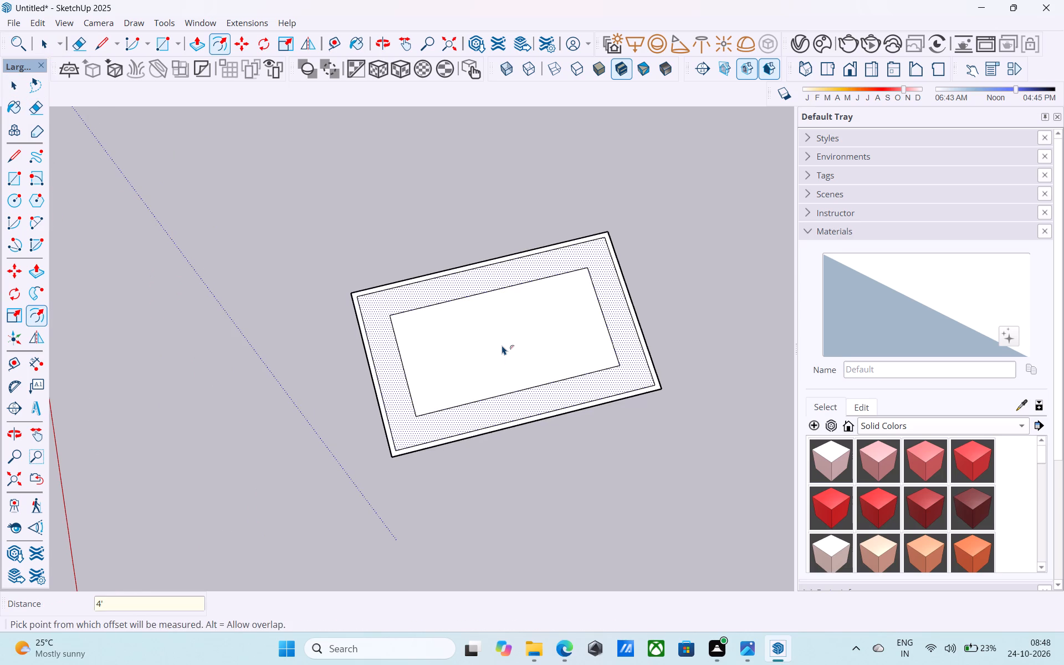
pyautogui.press('space')
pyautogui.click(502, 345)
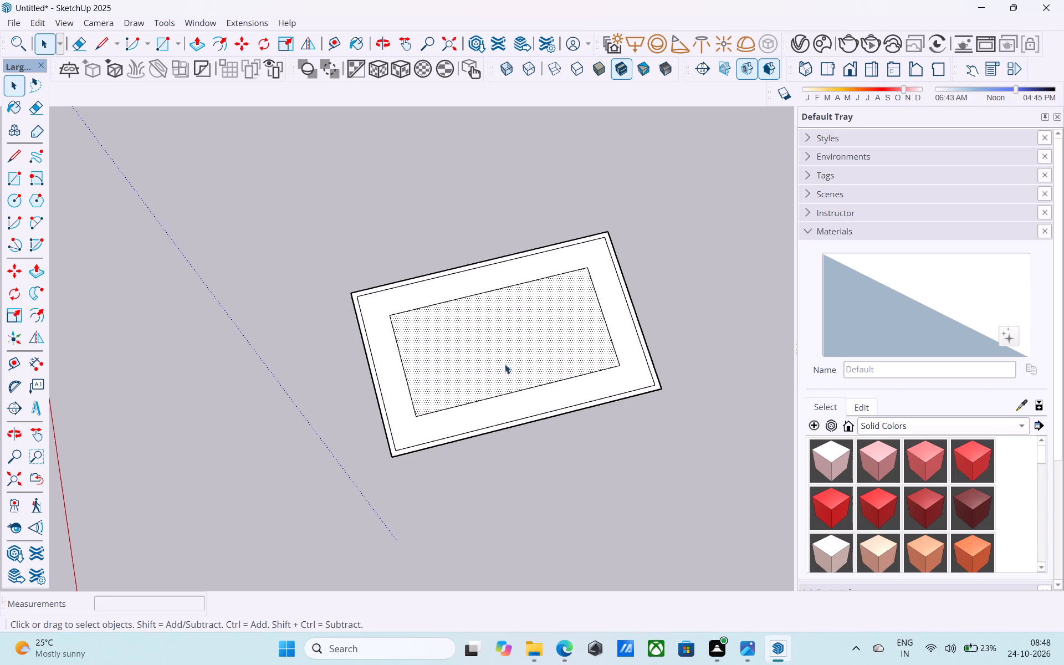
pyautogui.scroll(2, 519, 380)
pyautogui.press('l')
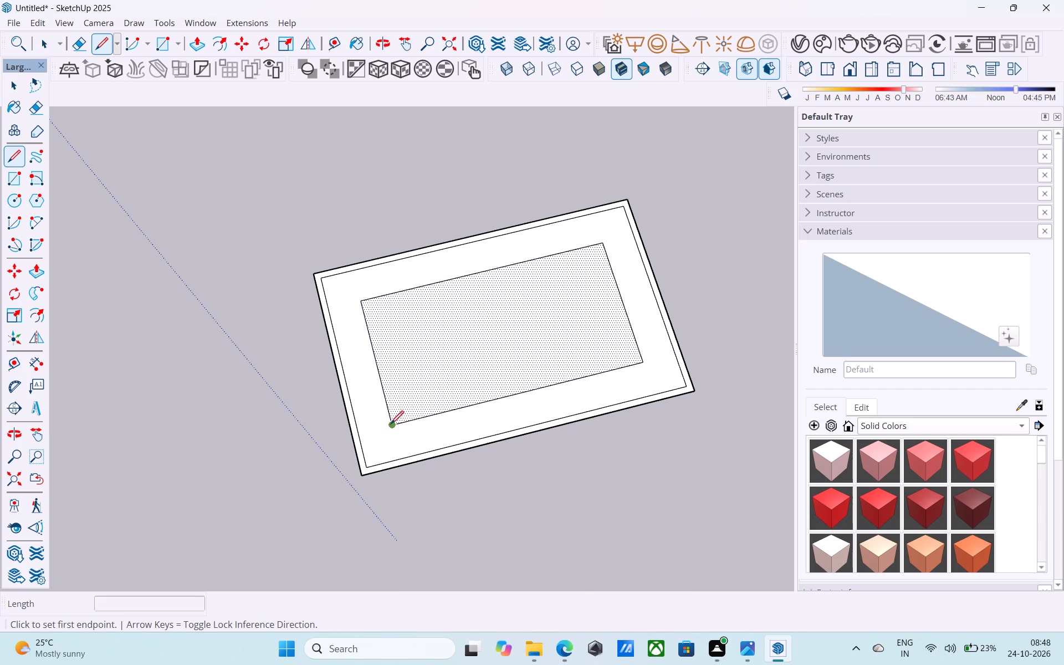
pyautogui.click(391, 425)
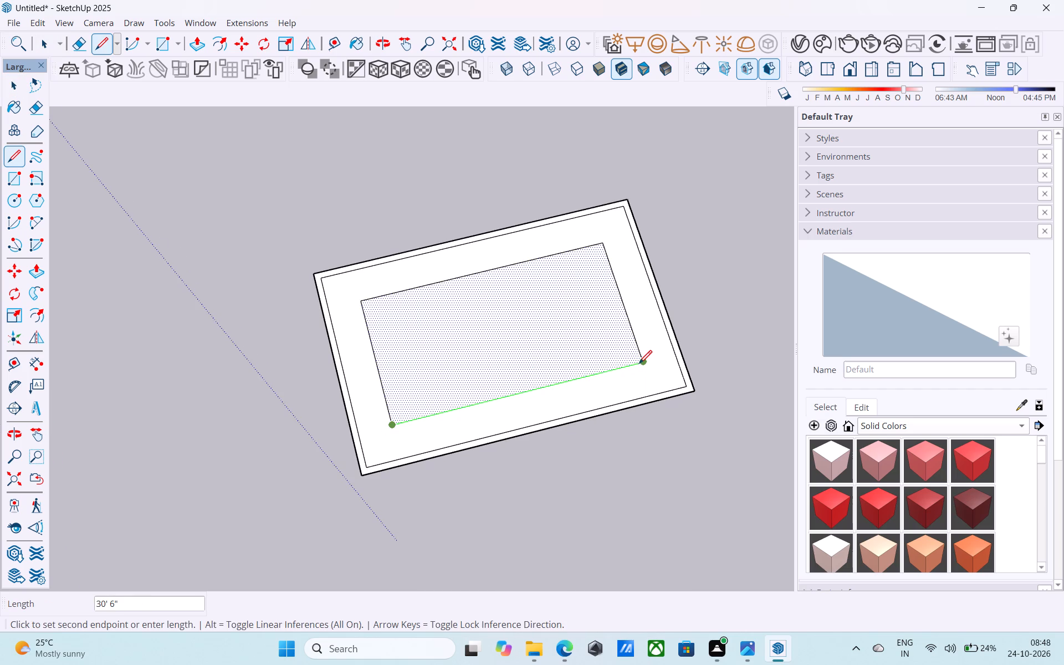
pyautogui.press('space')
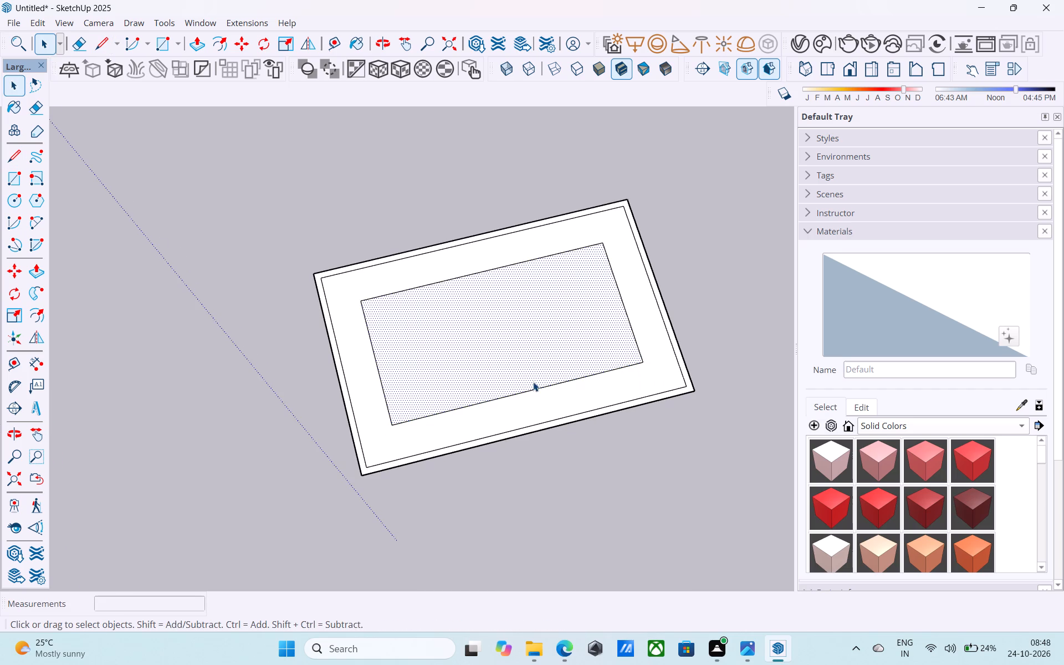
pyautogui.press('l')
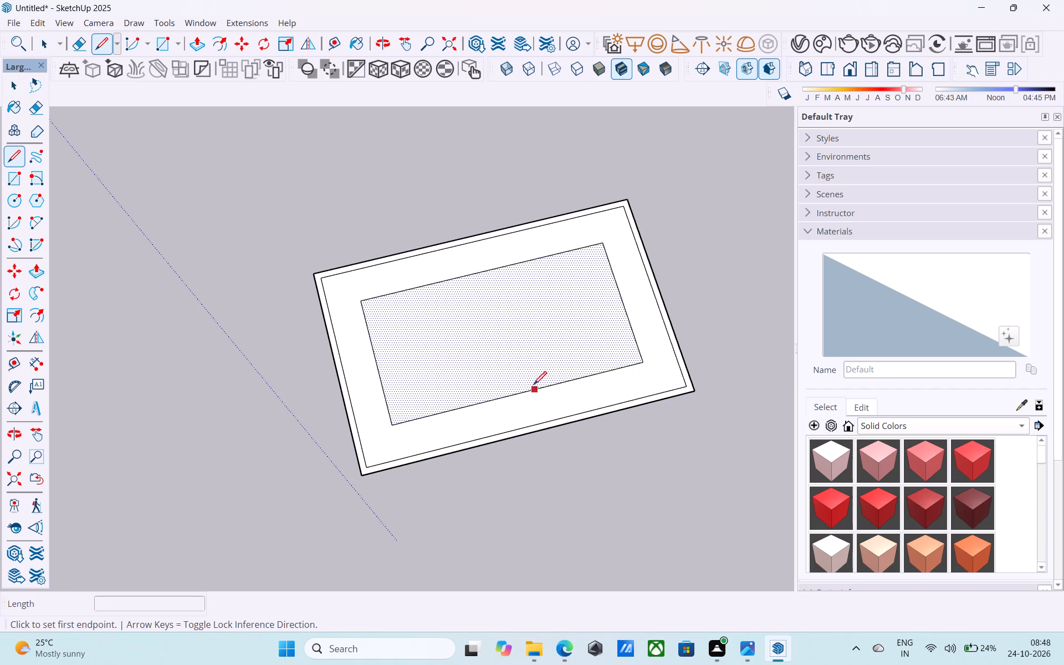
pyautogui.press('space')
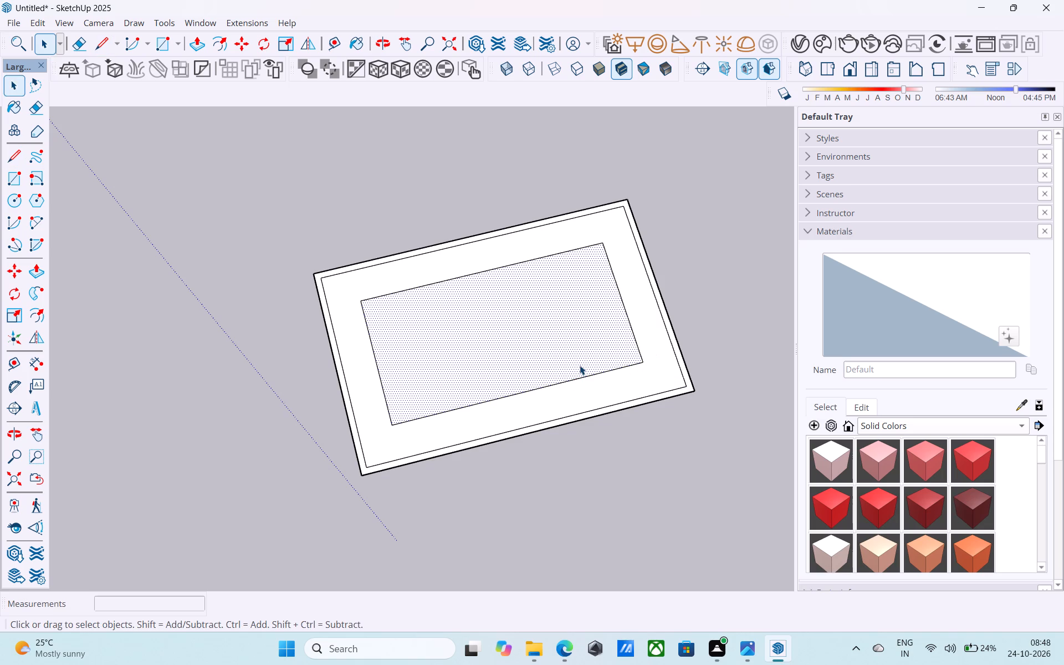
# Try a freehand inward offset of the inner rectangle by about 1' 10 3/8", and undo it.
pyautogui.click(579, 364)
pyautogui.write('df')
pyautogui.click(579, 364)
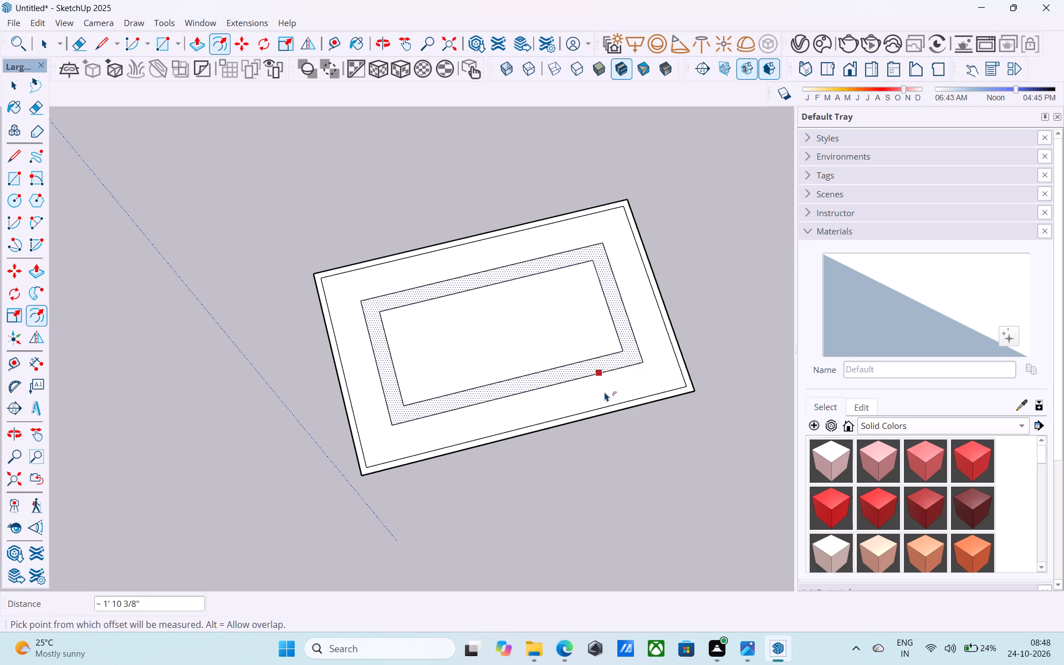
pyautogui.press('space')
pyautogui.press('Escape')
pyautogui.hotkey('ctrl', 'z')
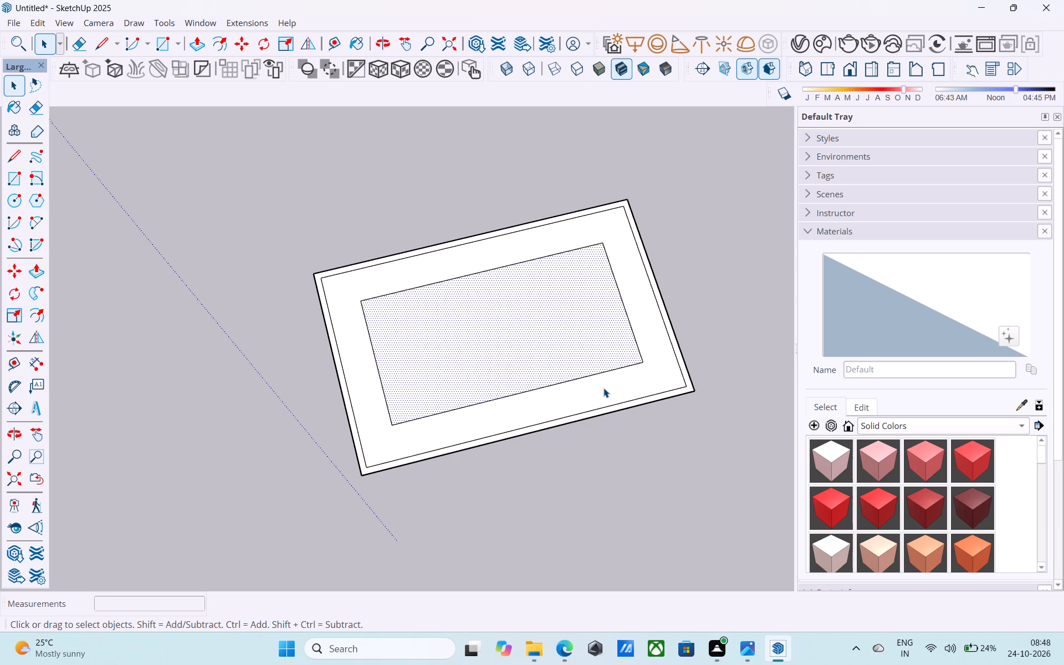
# Offset the outline of the inner rectangle 6" outward to form a wall band around it.
pyautogui.press('space')
pyautogui.press('f')
pyautogui.click(598, 374)
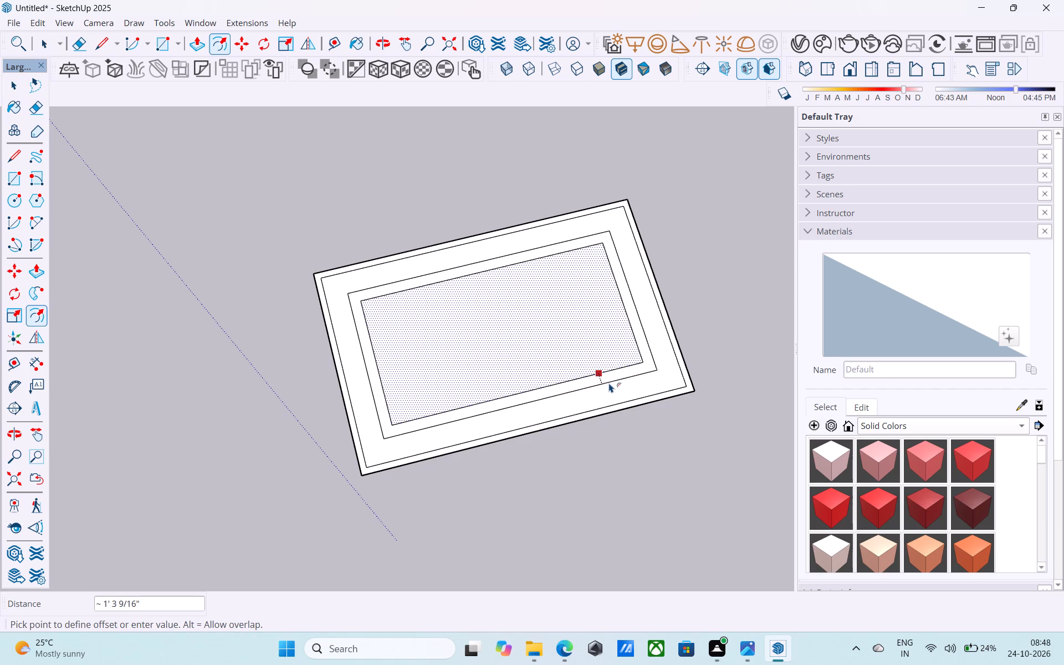
pyautogui.write('6"')
pyautogui.press('Return')
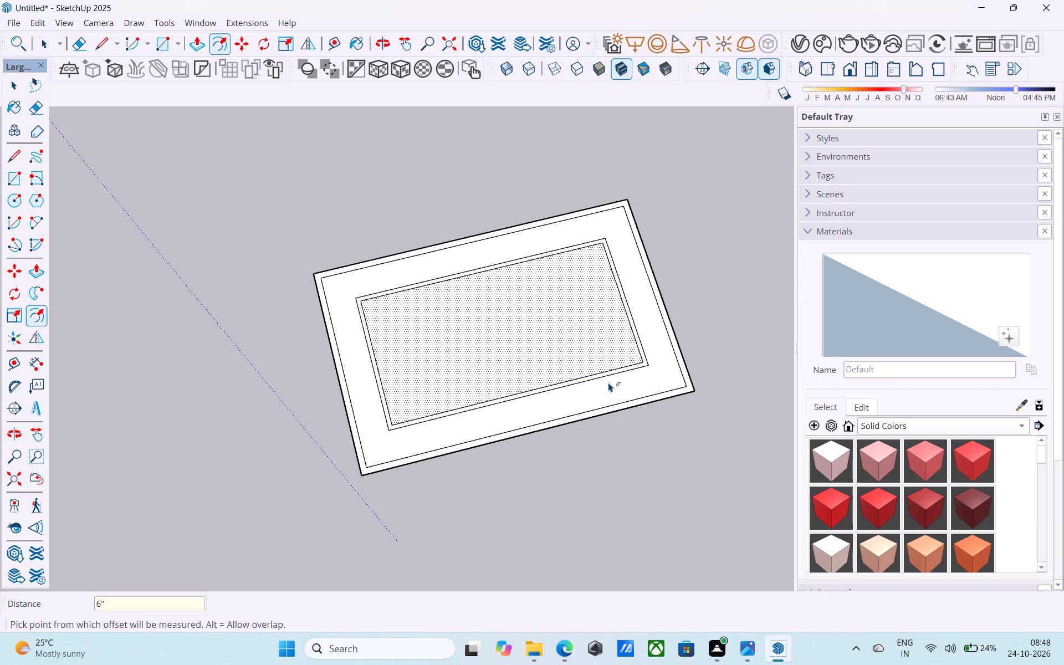
pyautogui.press('space')
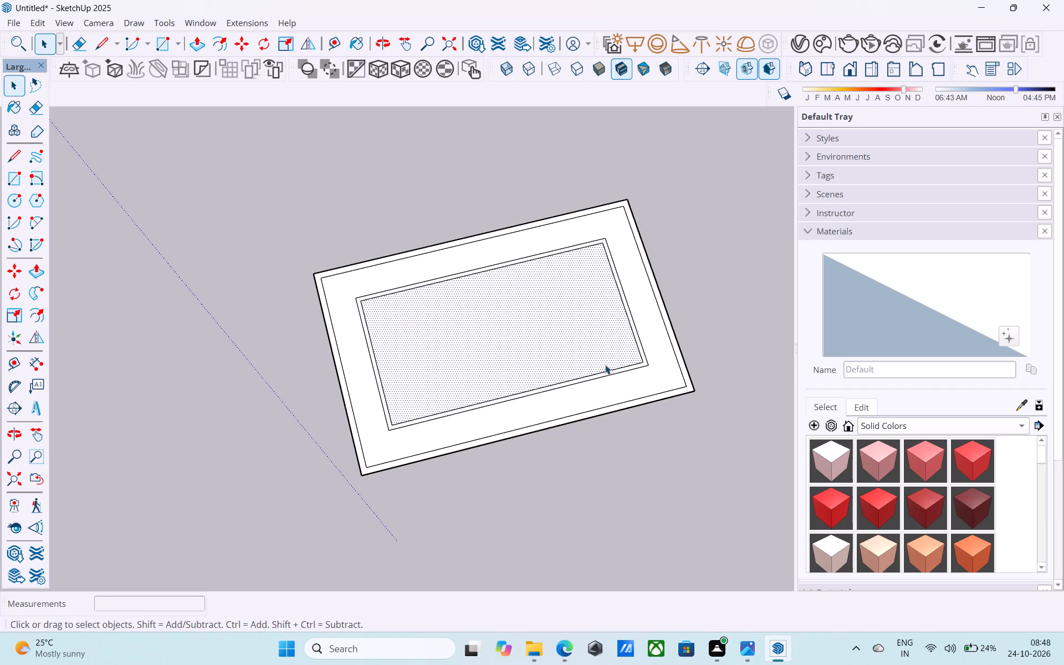
# Copy one short edge of the innermost rectangle 10' inward along its long side.
pyautogui.scroll(5, 619, 318)
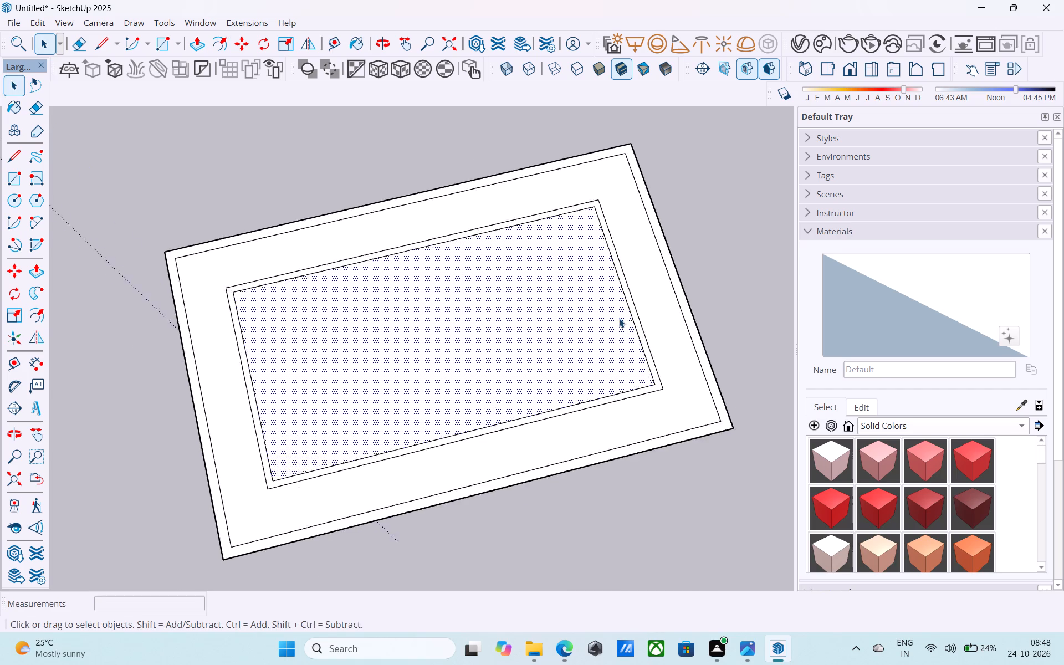
pyautogui.scroll(-6, 619, 318)
pyautogui.moveTo(613, 315); pyautogui.dragTo(572, 290, button='middle')
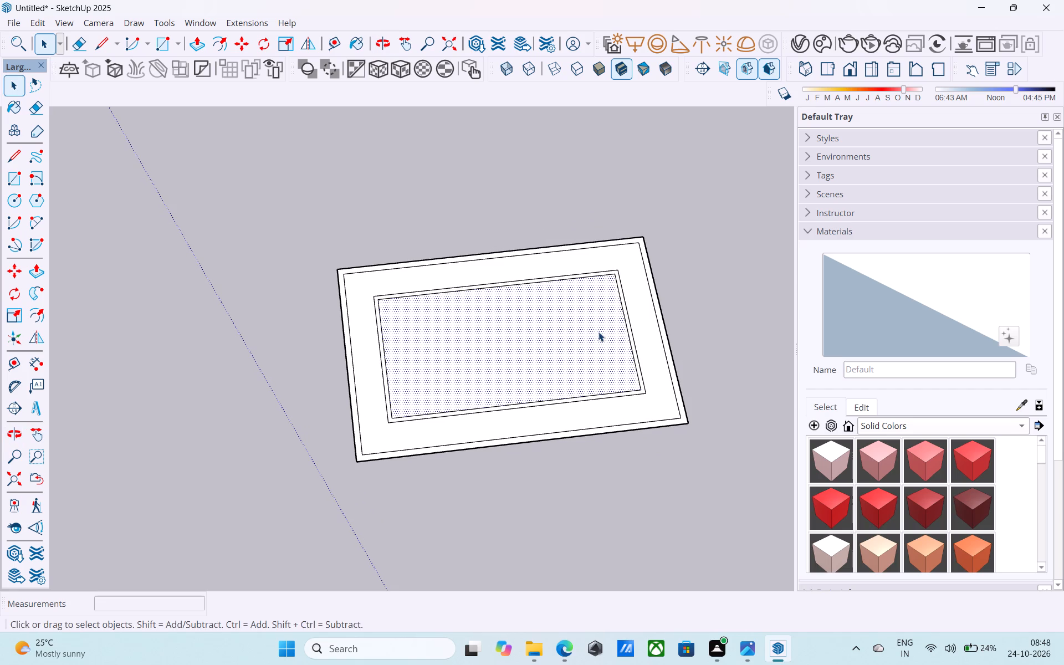
pyautogui.scroll(1, 598, 332)
pyautogui.moveTo(585, 323); pyautogui.dragTo(570, 321, button='middle')
pyautogui.scroll(1, 580, 380)
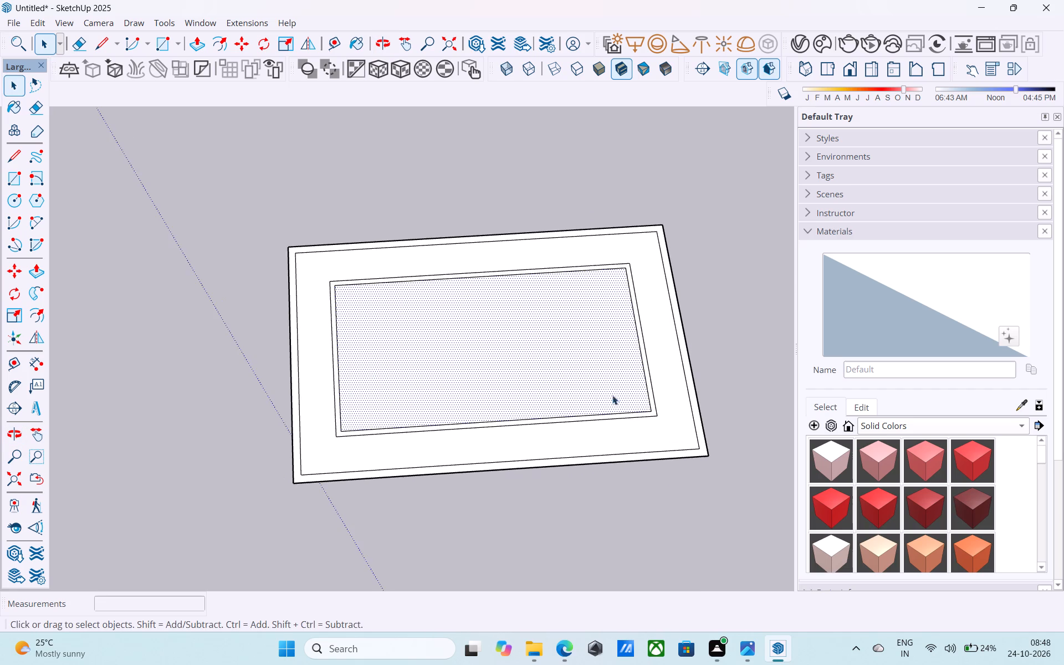
pyautogui.scroll(7, 646, 418)
pyautogui.click(653, 400)
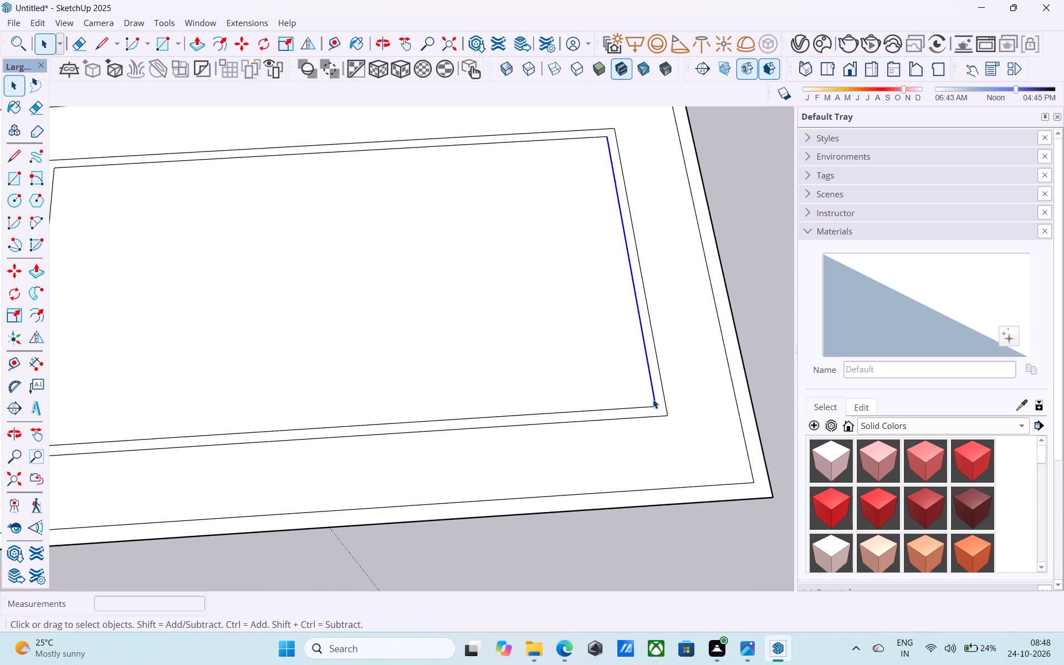
pyautogui.press('m')
pyautogui.click(657, 401)
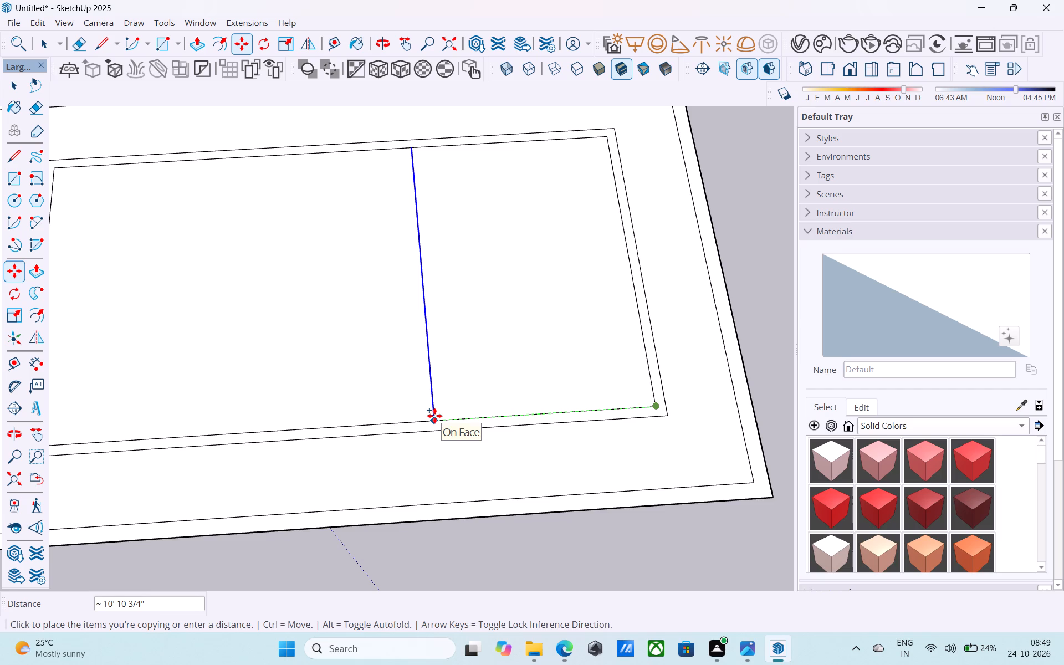
pyautogui.write("10'")
pyautogui.press('Return')
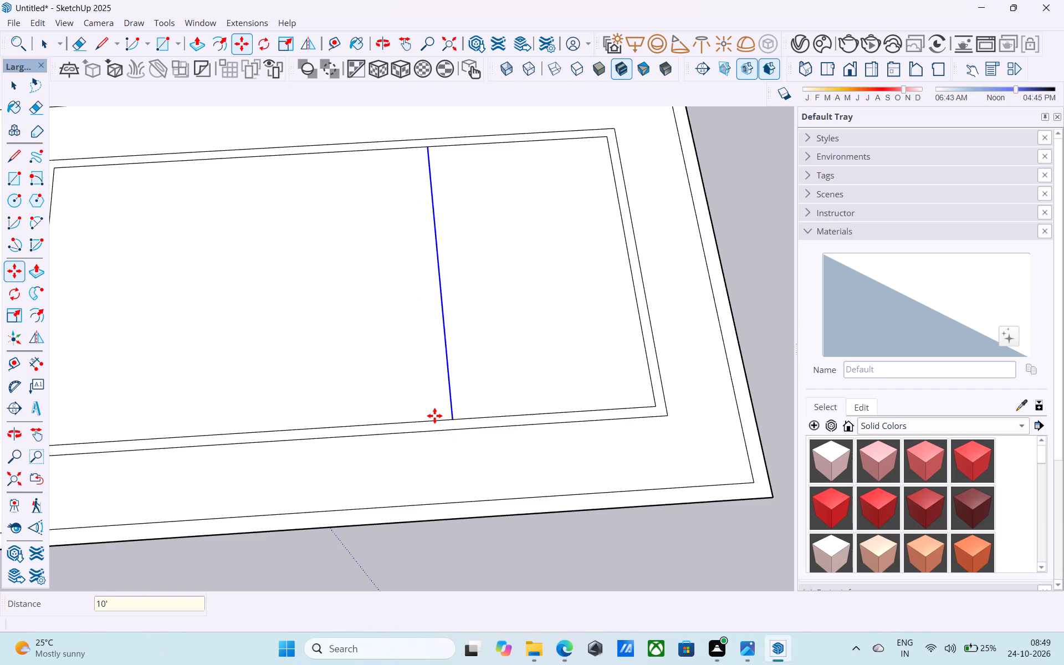
# Copy the new crosswise line another 6" away from the short edge to give the partition its thickness.
pyautogui.click(449, 420)
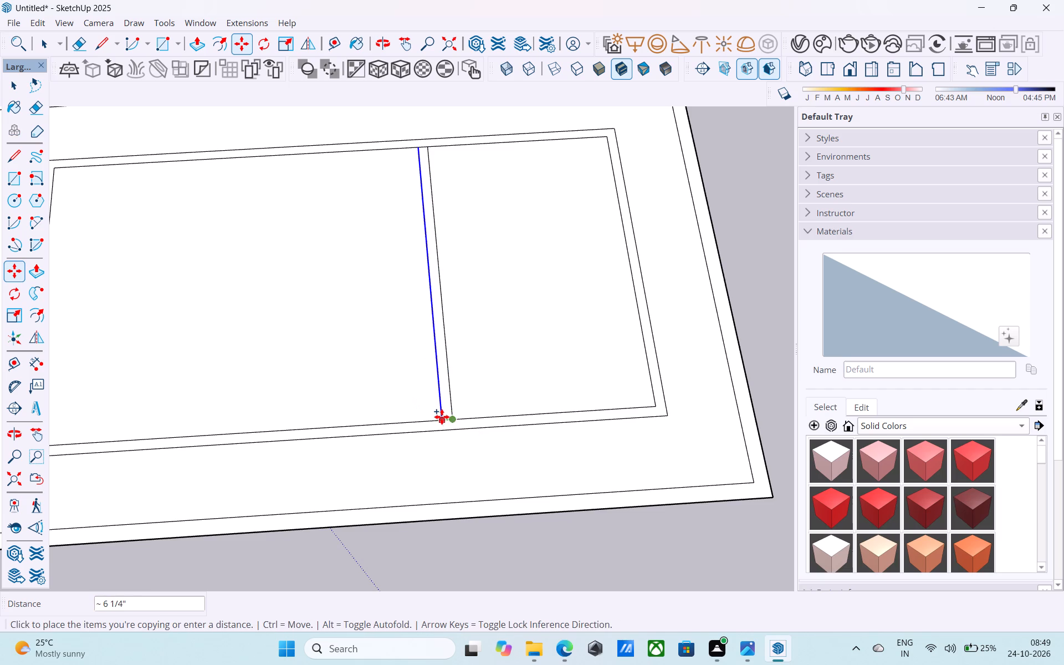
pyautogui.write('6"')
pyautogui.press('Return')
pyautogui.press('space')
# Copy the partition line on the larger room's side 2' further into that room.
pyautogui.scroll(-10, 429, 229)
pyautogui.moveTo(433, 236); pyautogui.dragTo(437, 243, button='middle')
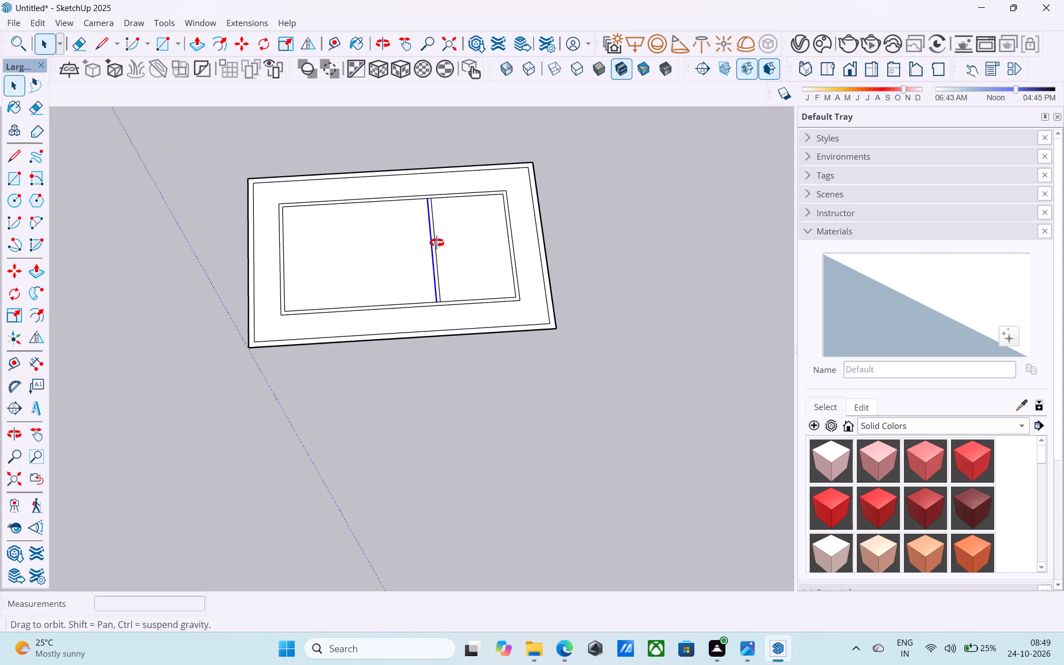
pyautogui.moveTo(437, 243); pyautogui.dragTo(439, 248, button='middle')
pyautogui.scroll(-1, 439, 248)
pyautogui.click(438, 249)
pyautogui.scroll(5, 406, 224)
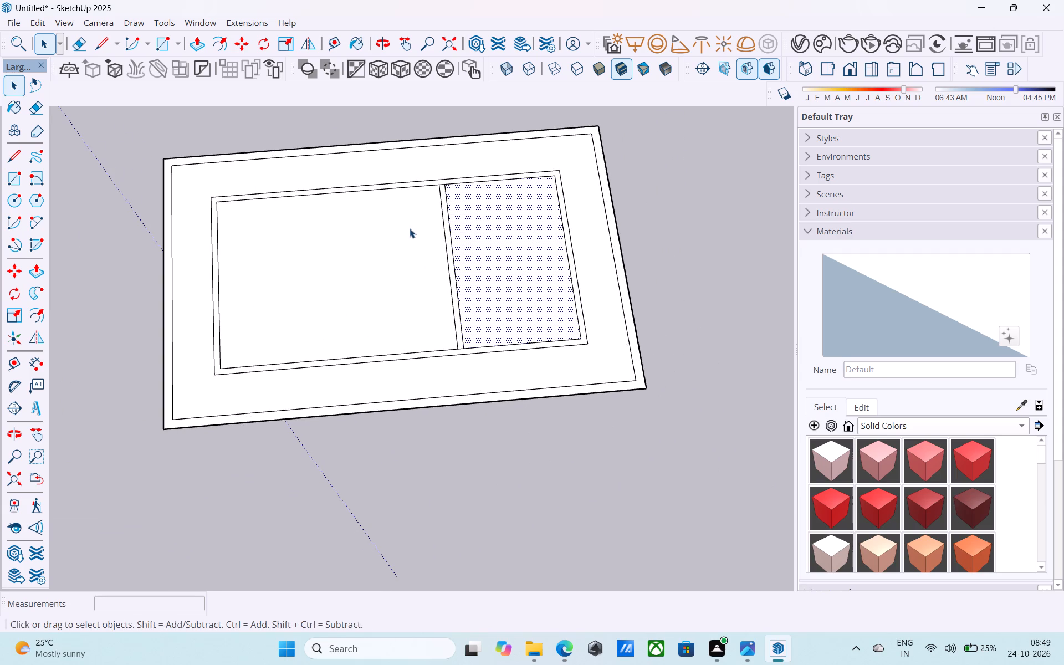
pyautogui.scroll(5, 452, 349)
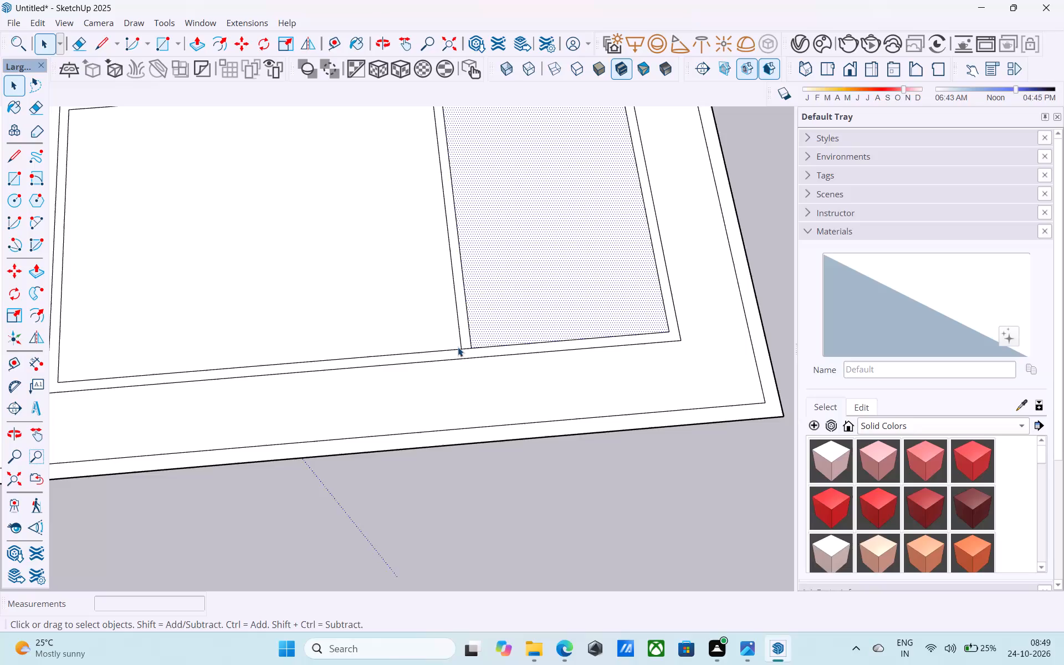
pyautogui.click(461, 340)
pyautogui.press('m')
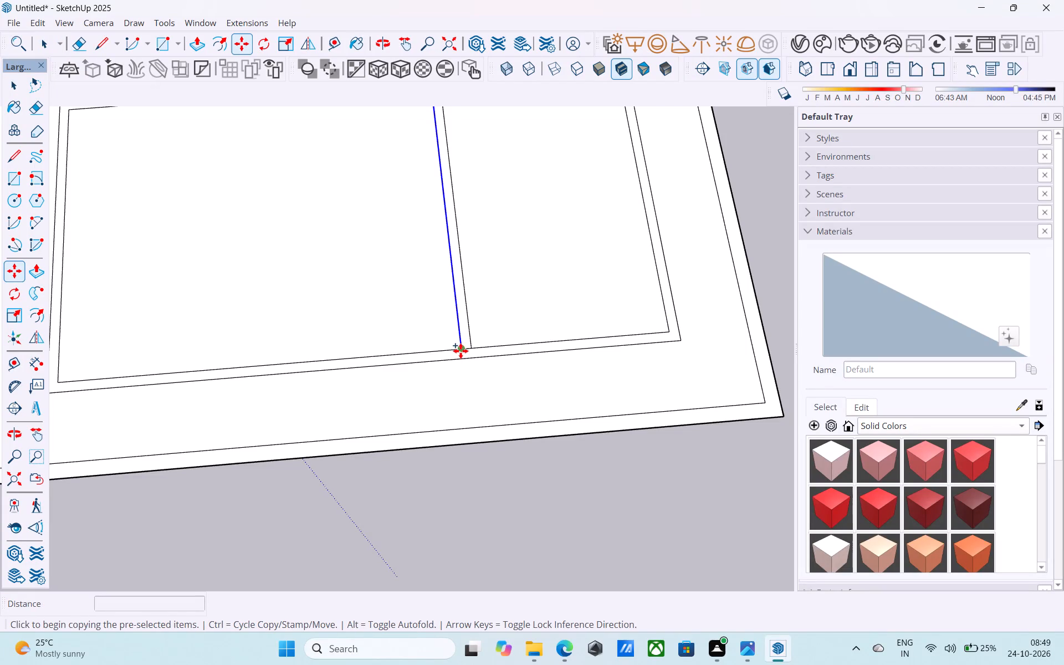
pyautogui.click(460, 350)
pyautogui.write("2'")
pyautogui.press('Return')
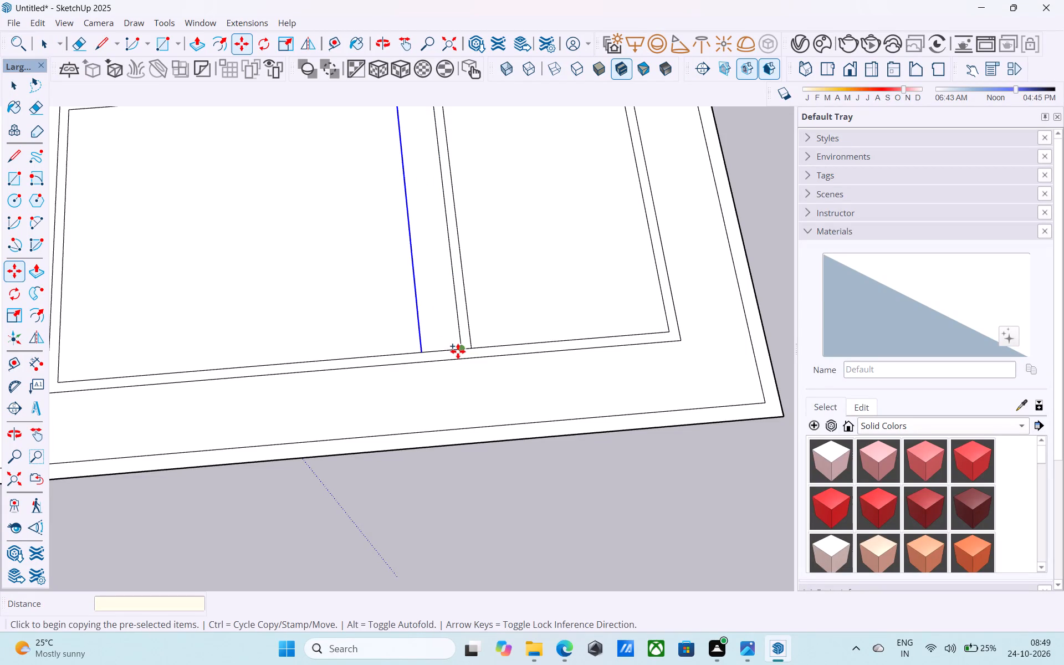
# Copy the newly placed crosswise line 6" further into the larger room to form a second partition.
pyautogui.click(458, 351)
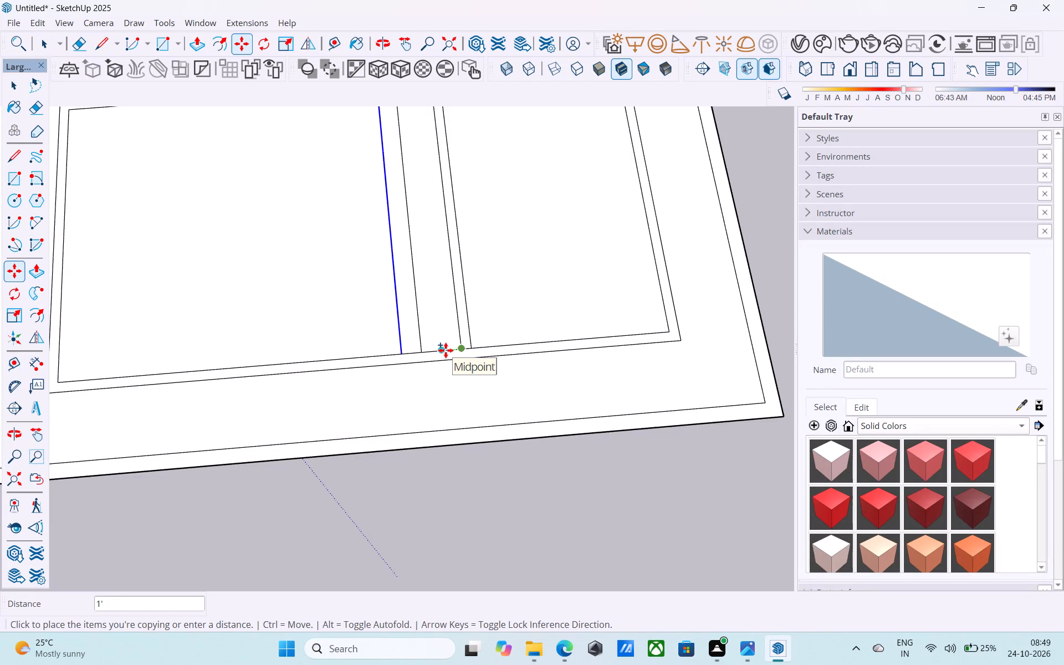
pyautogui.write('6"')
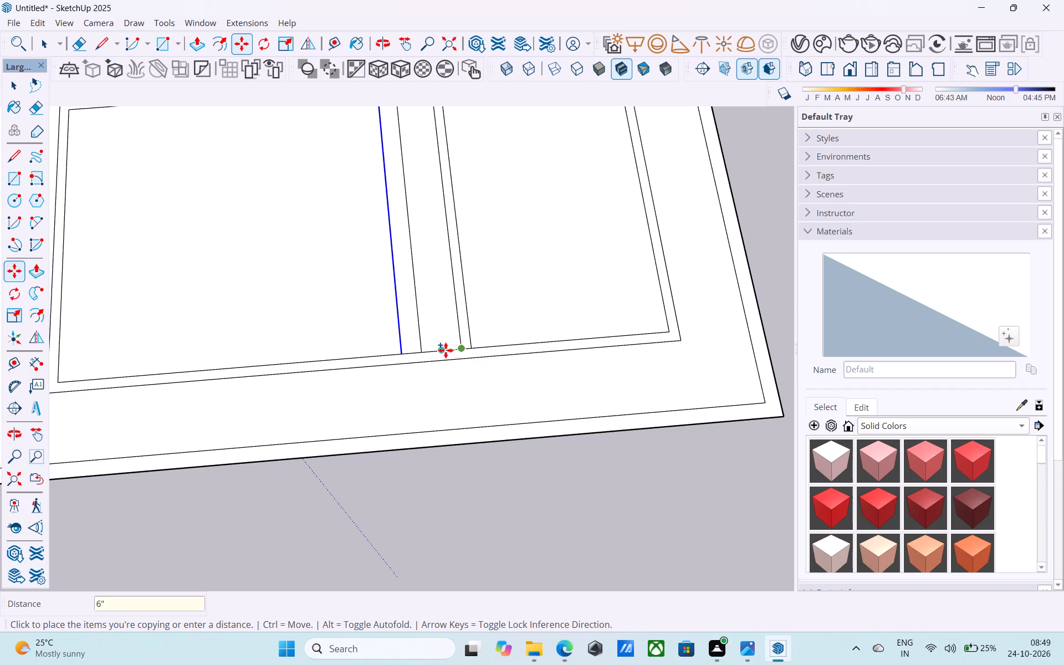
pyautogui.press('Return')
pyautogui.press('space')
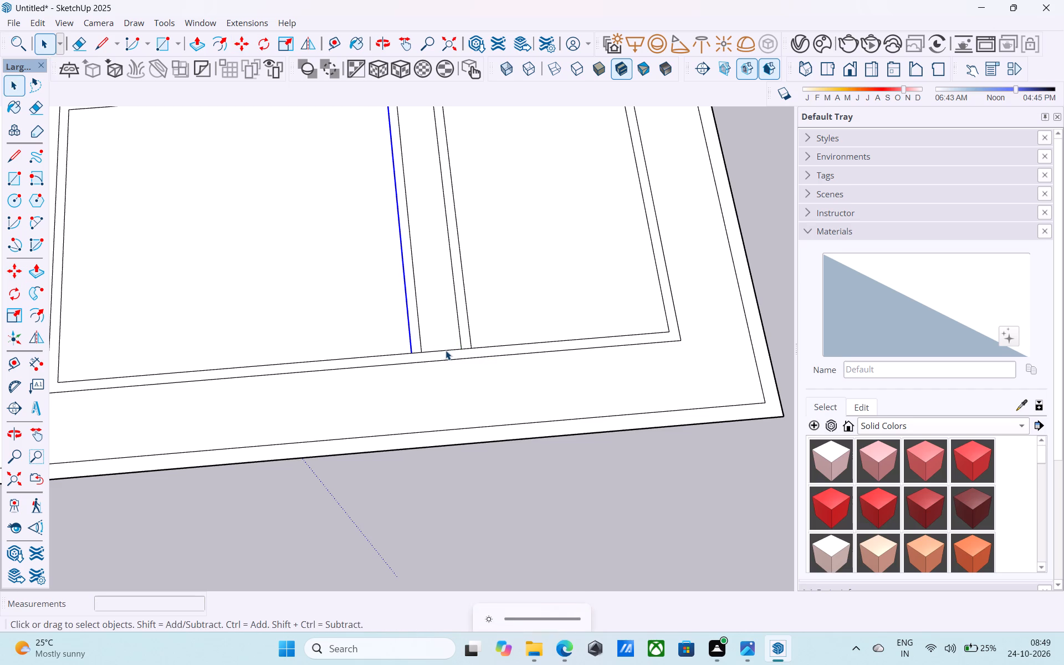
pyautogui.press('space')
# Erase the two lines of the first crosswise partition, keeping only the pair deeper in the larger room.
pyautogui.scroll(-8, 446, 341)
pyautogui.middleClick(429, 324)
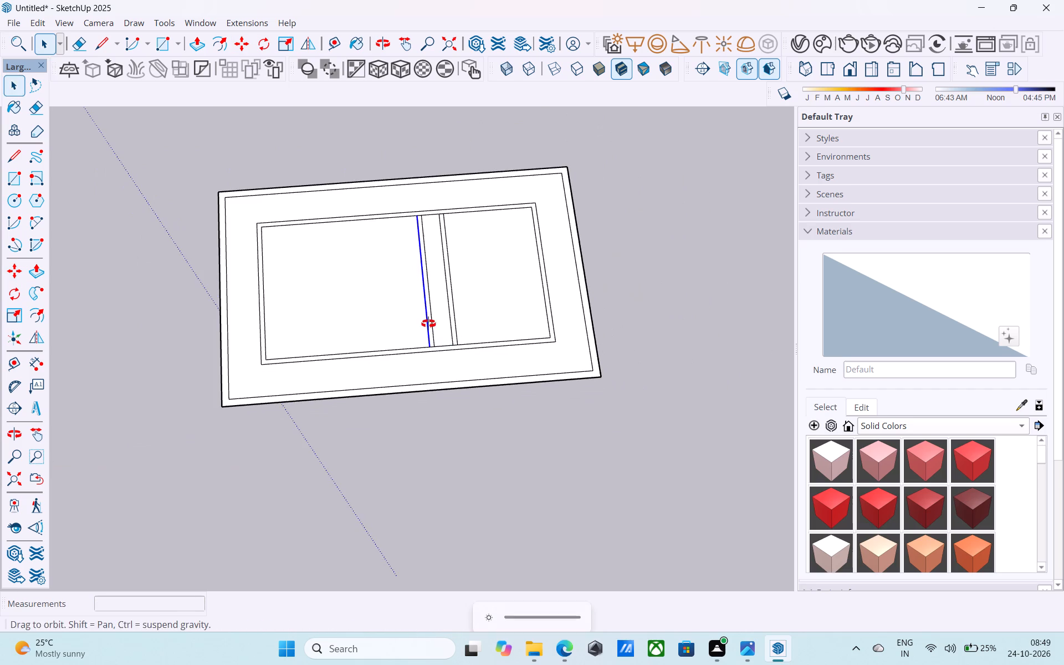
pyautogui.press('e')
pyautogui.scroll(5, 430, 319)
pyautogui.moveTo(448, 299); pyautogui.dragTo(474, 294)
pyautogui.press('space')
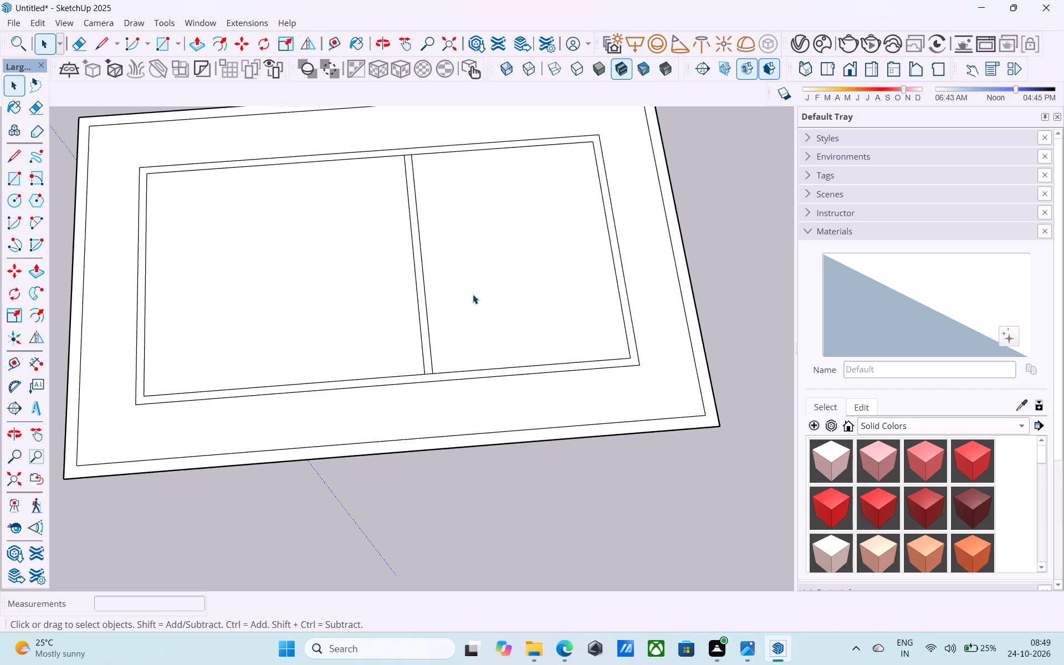
# Examine the floor plan and the placement of its crosswise partition from several angles.
pyautogui.scroll(-4, 473, 294)
pyautogui.moveTo(433, 323); pyautogui.dragTo(516, 272, button='middle')
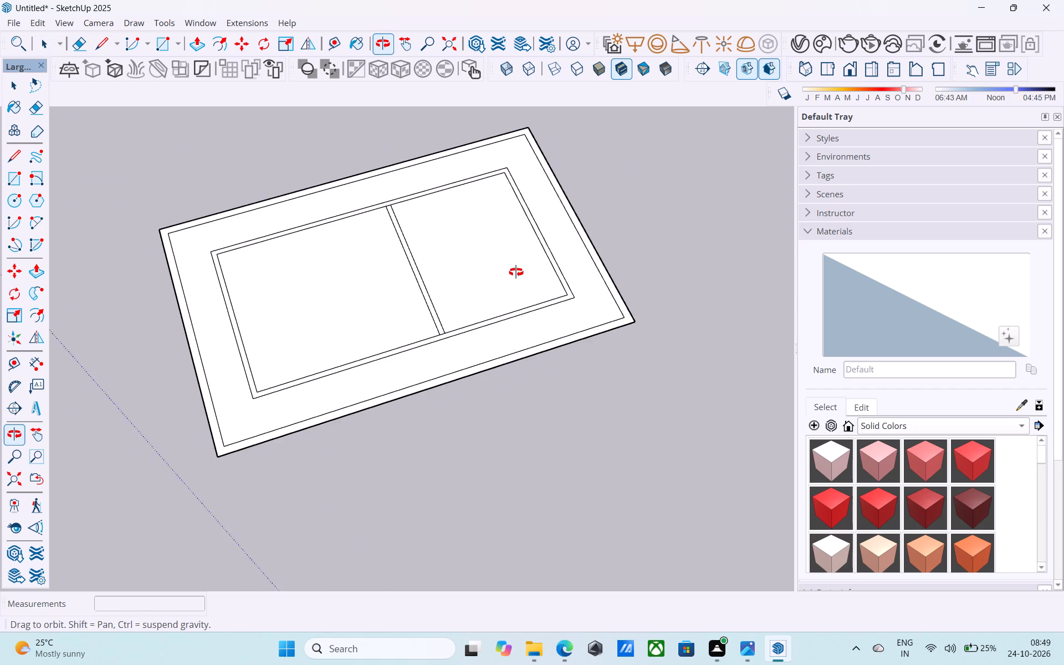
pyautogui.moveTo(516, 272); pyautogui.dragTo(474, 252, button='middle')
pyautogui.scroll(3, 278, 347)
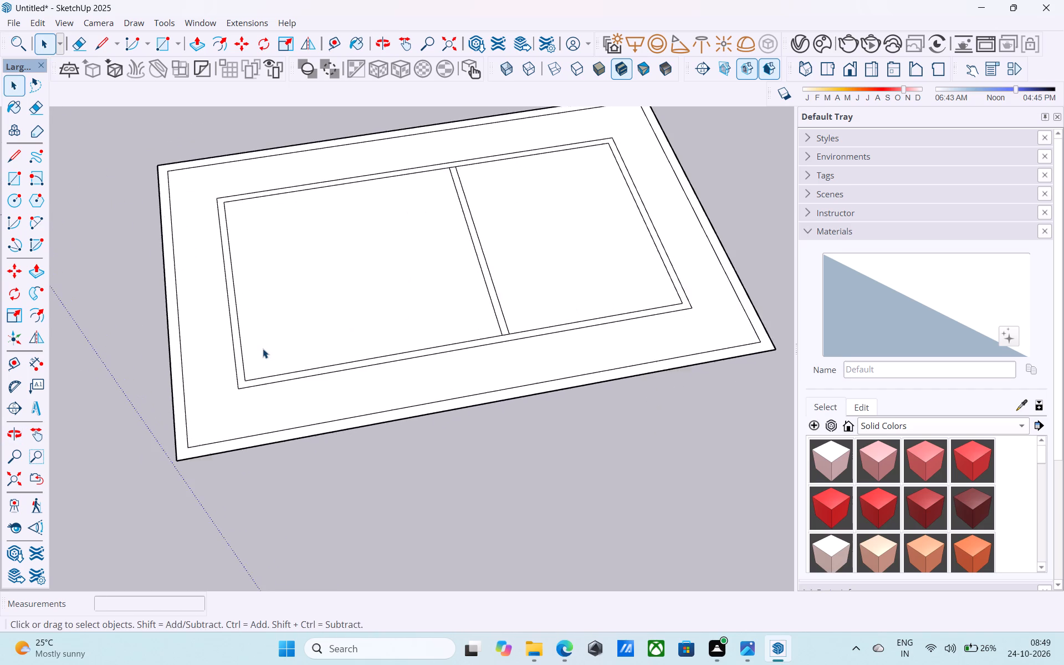
pyautogui.scroll(1, 263, 349)
pyautogui.scroll(-1, 267, 334)
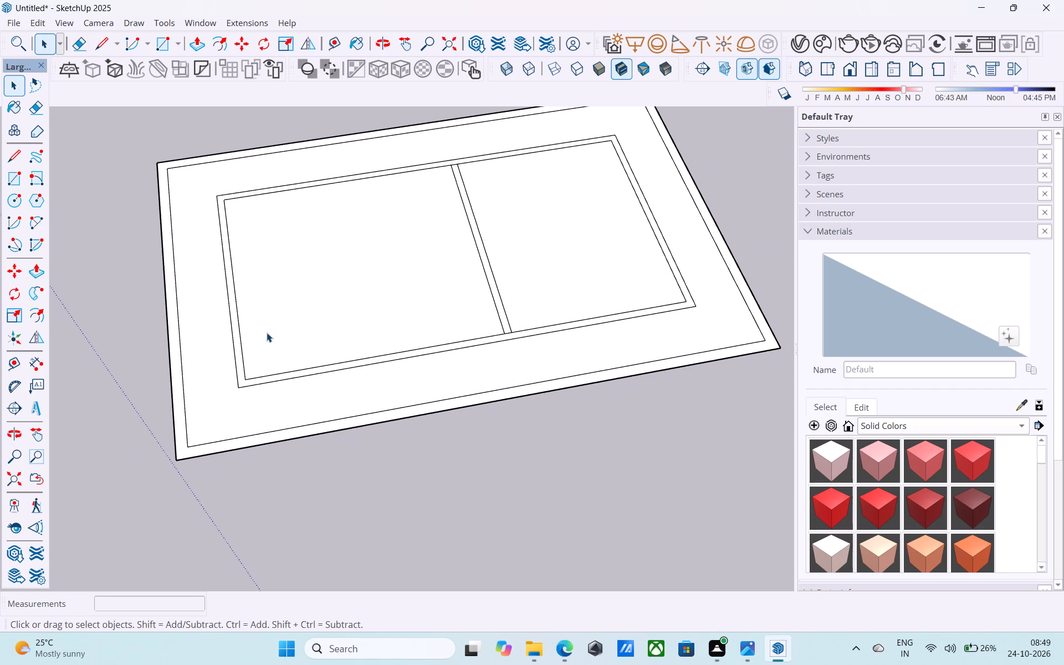
pyautogui.scroll(-5, 267, 332)
pyautogui.moveTo(266, 353); pyautogui.dragTo(257, 412, button='middle')
pyautogui.scroll(1, 302, 357)
pyautogui.moveTo(300, 356); pyautogui.dragTo(288, 349, button='middle')
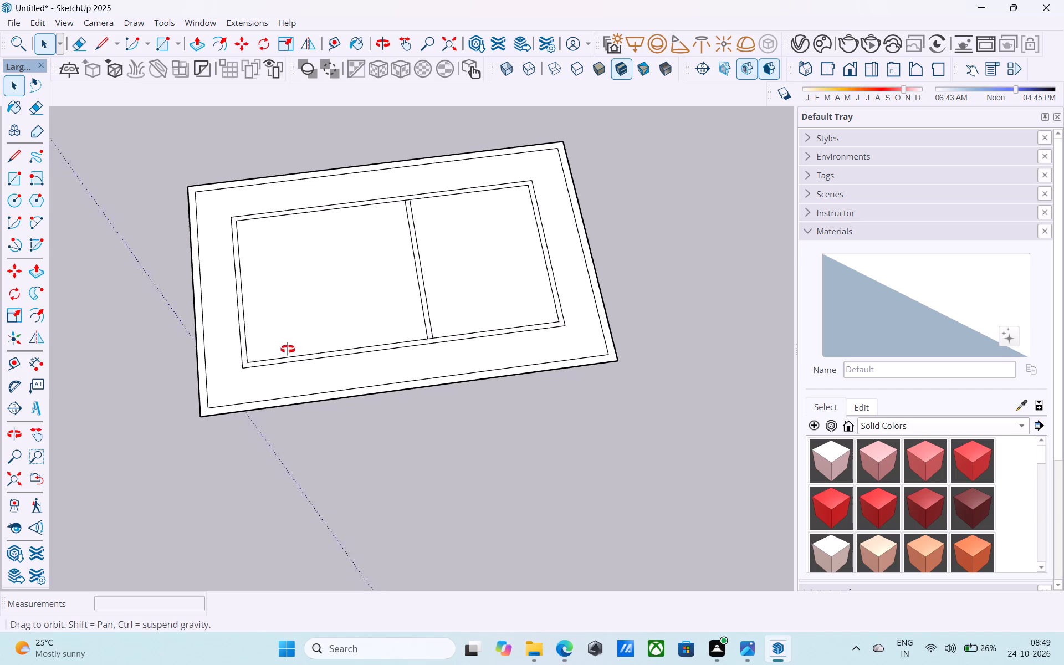
pyautogui.moveTo(288, 349); pyautogui.dragTo(286, 348, button='middle')
pyautogui.scroll(5, 303, 346)
pyautogui.scroll(-6, 323, 329)
pyautogui.moveTo(321, 332); pyautogui.dragTo(316, 432, button='middle')
pyautogui.scroll(6, 377, 174)
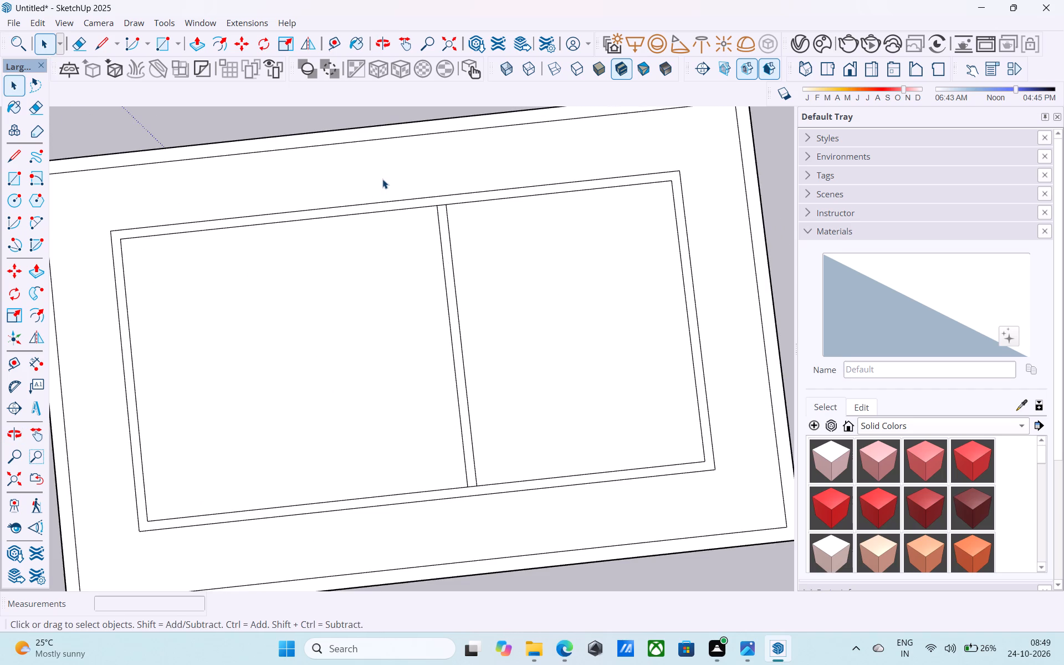
pyautogui.scroll(-3, 382, 179)
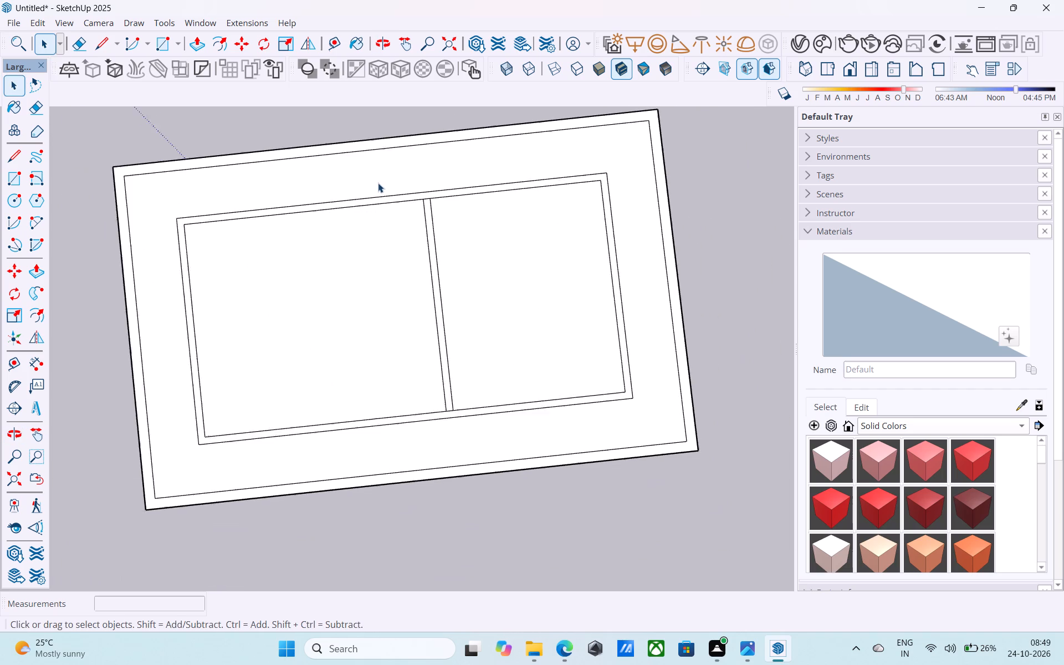
pyautogui.scroll(-3, 378, 183)
pyautogui.moveTo(410, 313); pyautogui.dragTo(453, 178, button='middle')
pyautogui.moveTo(367, 313); pyautogui.dragTo(367, 253, button='middle')
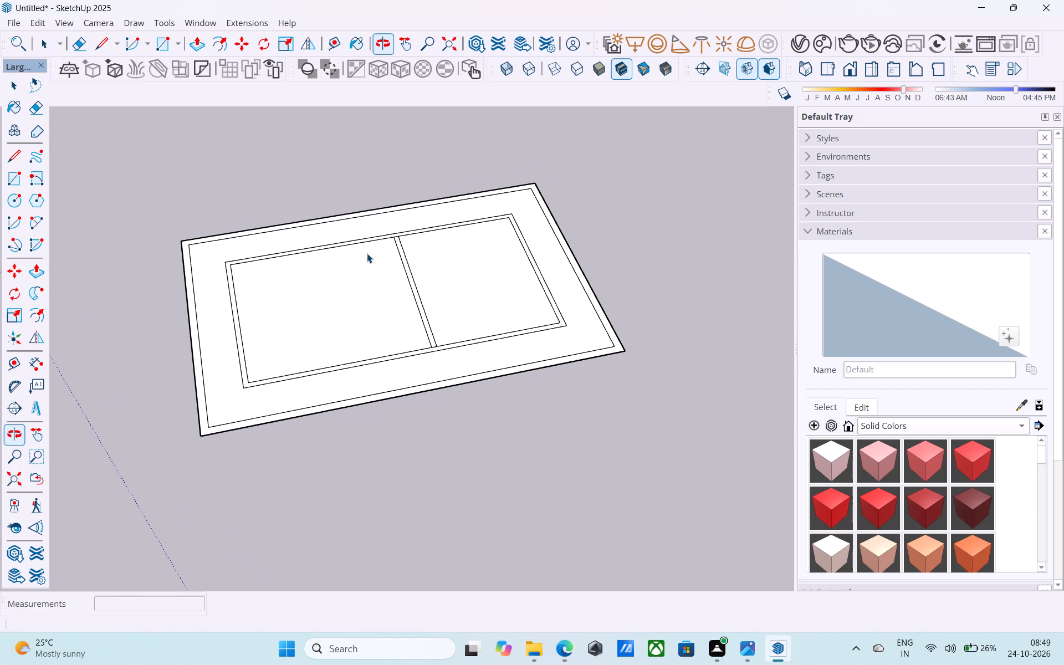
# Examine the inner rooms and the crosswise partition up close and as a whole plan.
pyautogui.scroll(7, 440, 357)
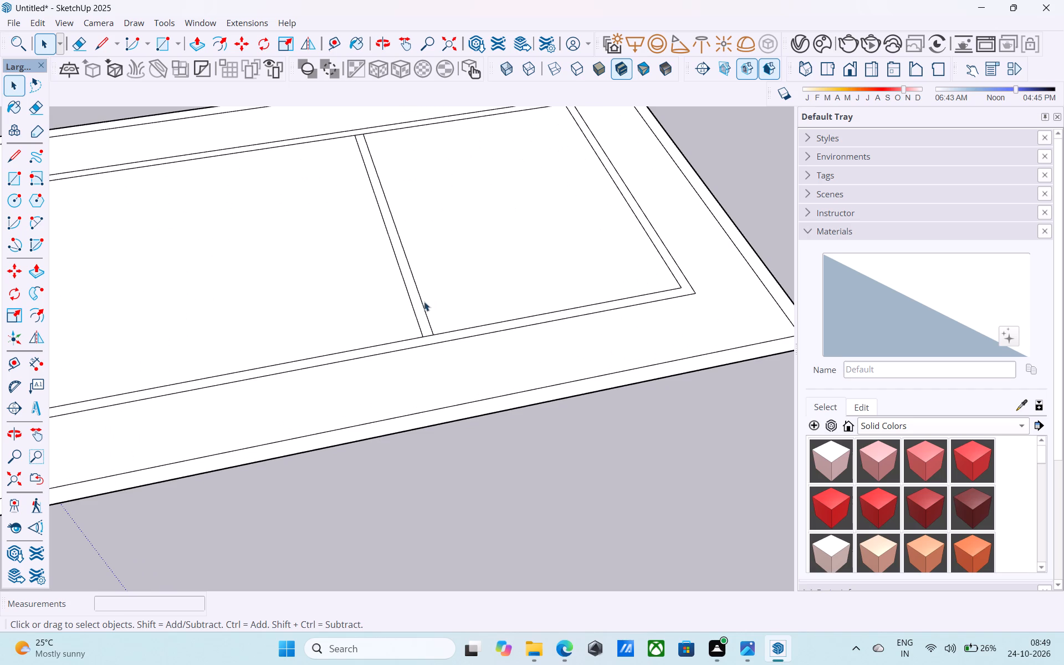
pyautogui.scroll(-7, 357, 293)
pyautogui.scroll(-2, 468, 285)
pyautogui.moveTo(473, 287); pyautogui.dragTo(449, 398, button='middle')
pyautogui.scroll(2, 393, 374)
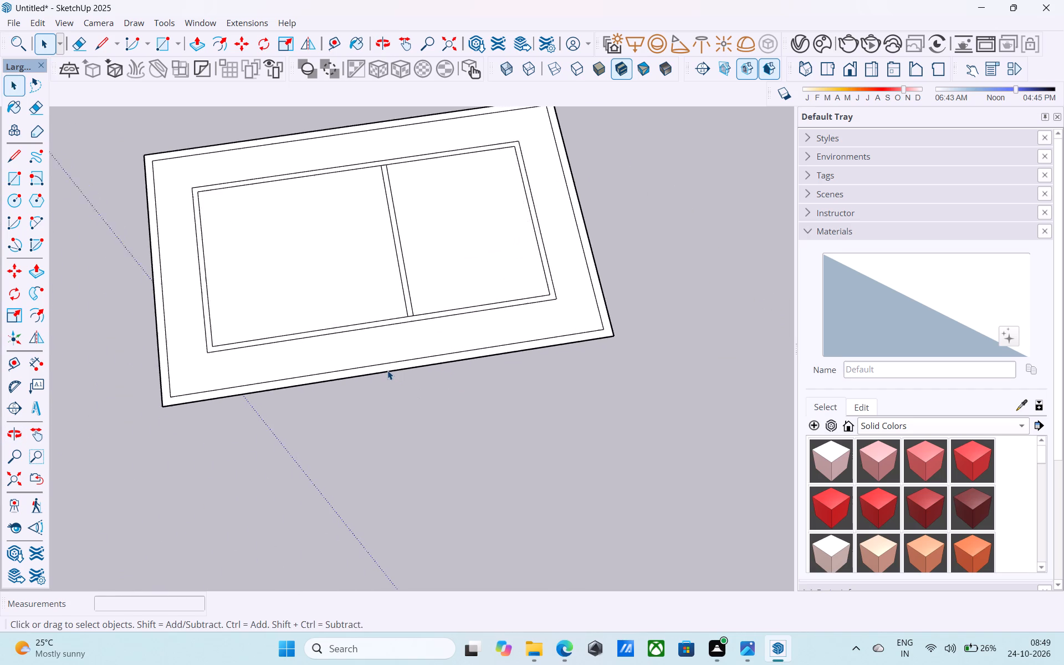
pyautogui.scroll(3, 387, 370)
pyautogui.scroll(-8, 387, 371)
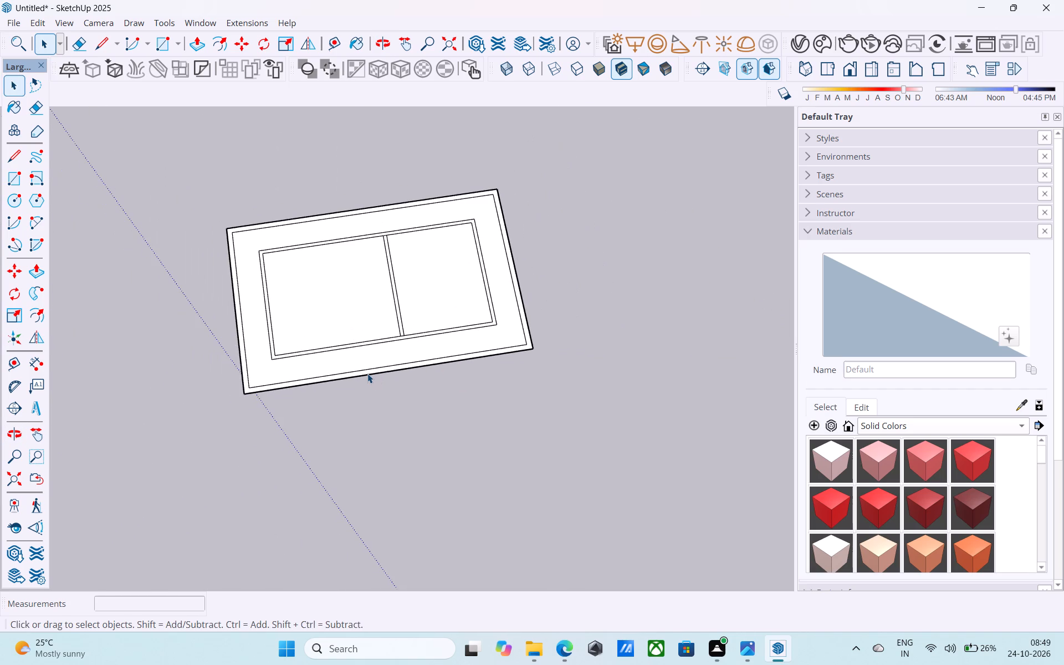
# Save the model in the Downloads folder under the name i pro 73f.
pyautogui.hotkey('ctrl', 's')
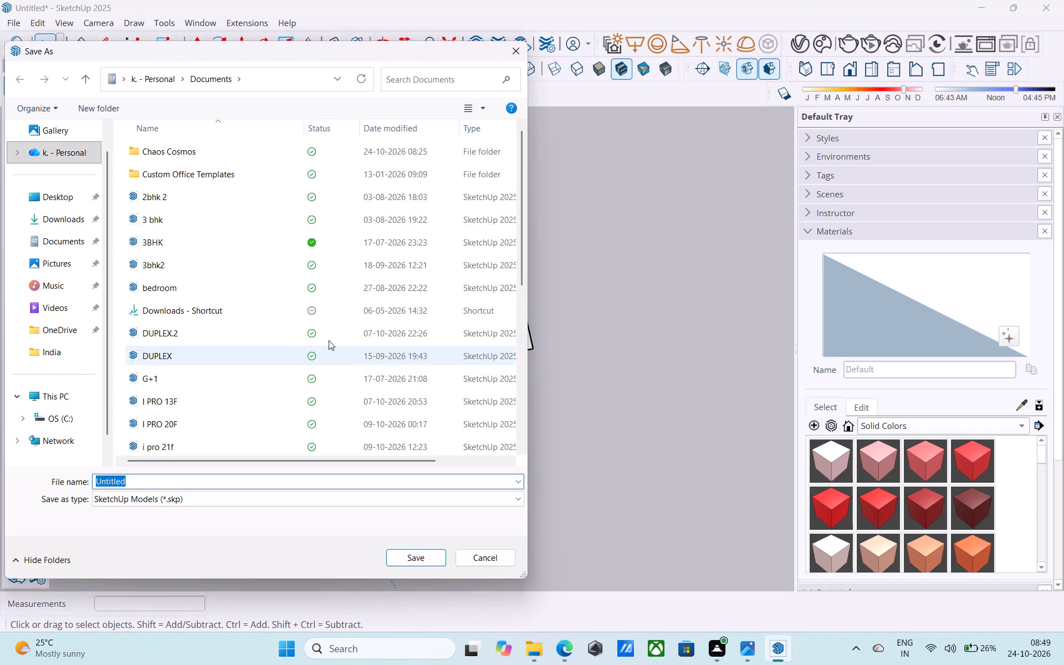
pyautogui.click(72, 213)
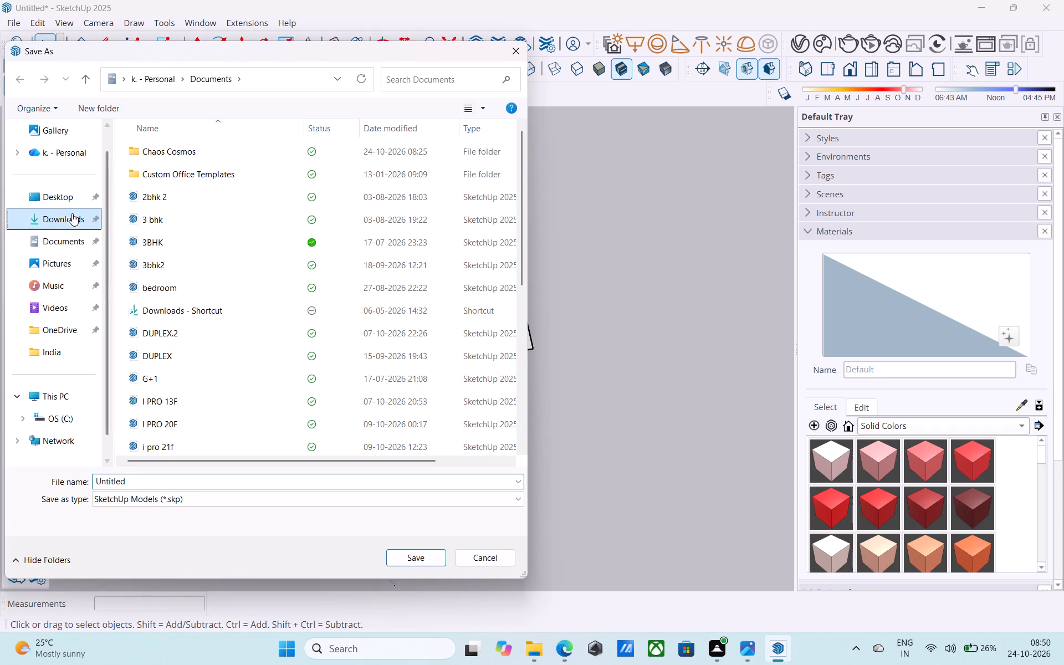
pyautogui.click(164, 481)
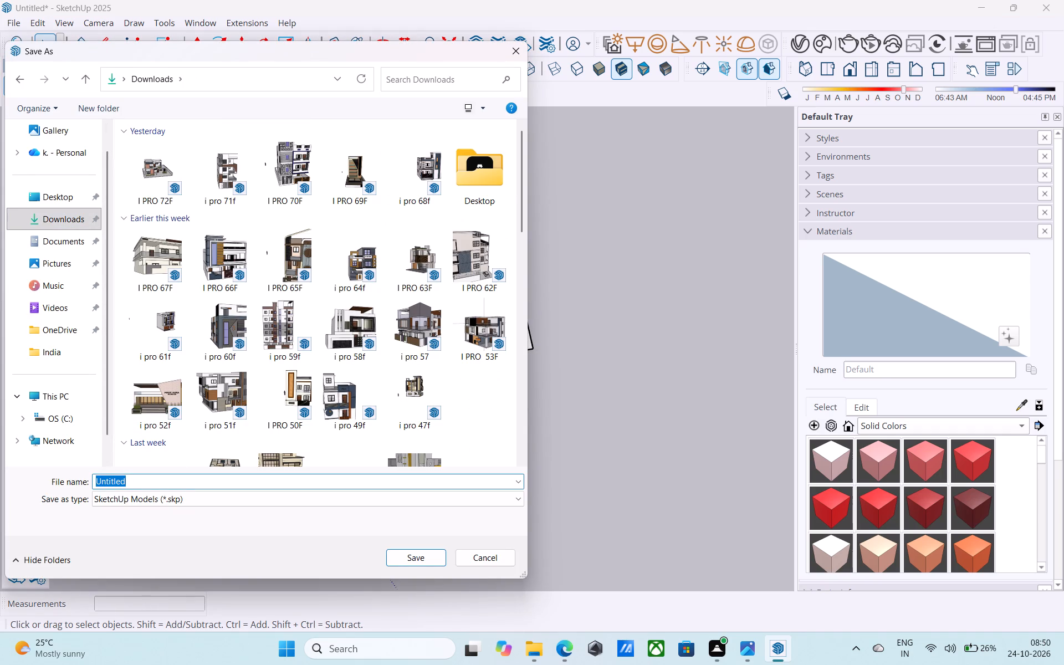
pyautogui.press('BackSpace')
pyautogui.press('space')
pyautogui.write('i pro')
pyautogui.press('space')
pyautogui.press('7')
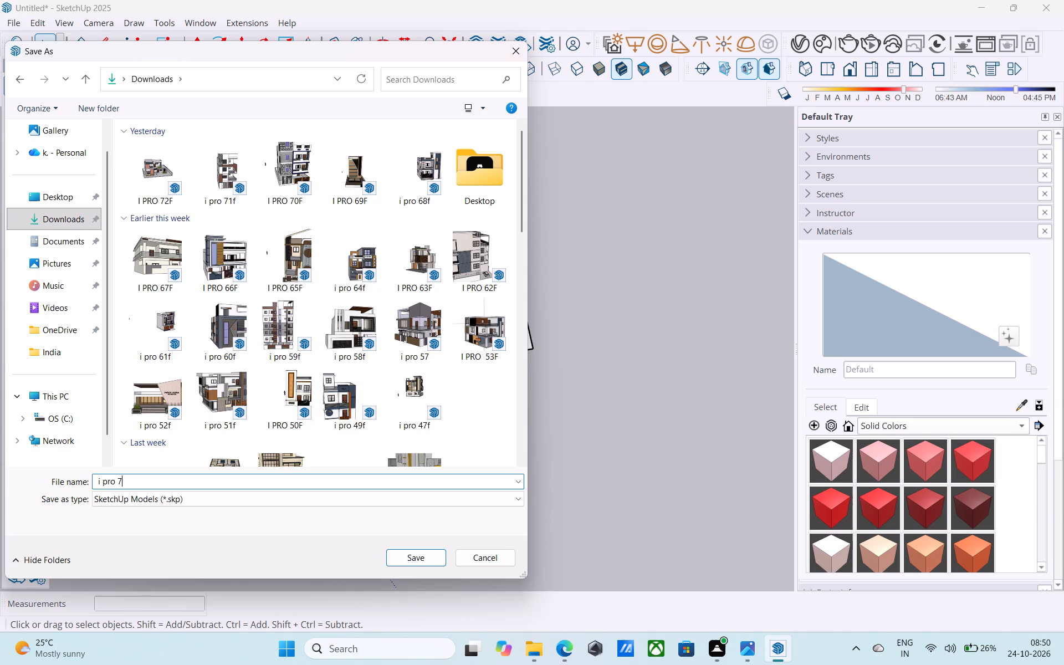
pyautogui.press('3')
pyautogui.press('f')
pyautogui.click(417, 561)
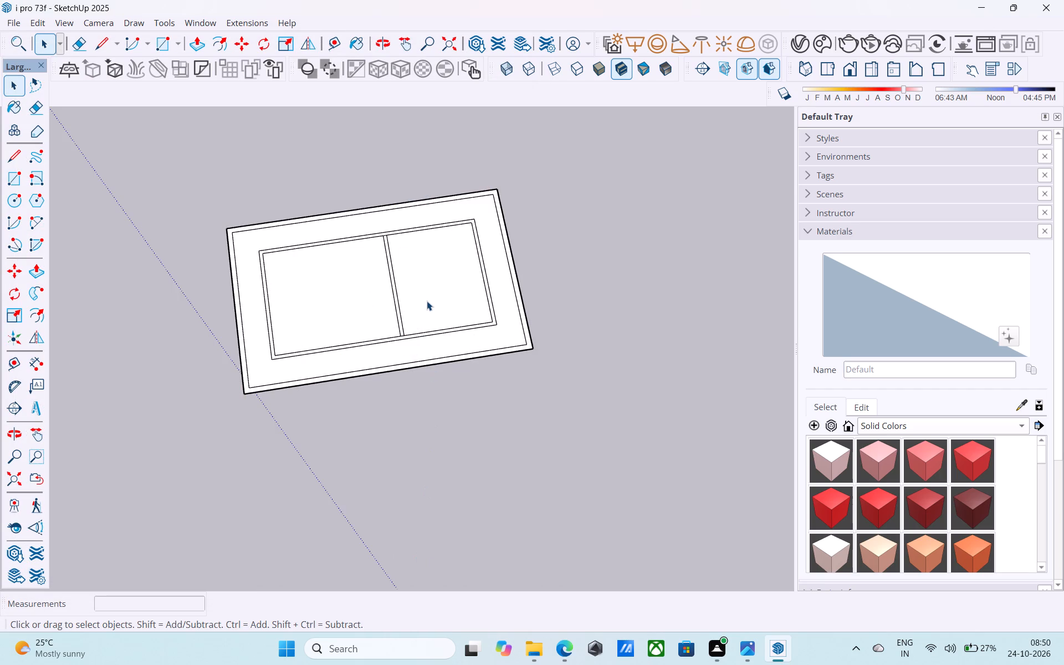
# Copy the room-side line of the larger room's long wall nearest the viewer 4' into that room.
pyautogui.press('space')
pyautogui.scroll(8, 414, 312)
pyautogui.scroll(6, 375, 366)
pyautogui.scroll(-7, 378, 349)
pyautogui.moveTo(387, 344); pyautogui.dragTo(442, 332, button='middle')
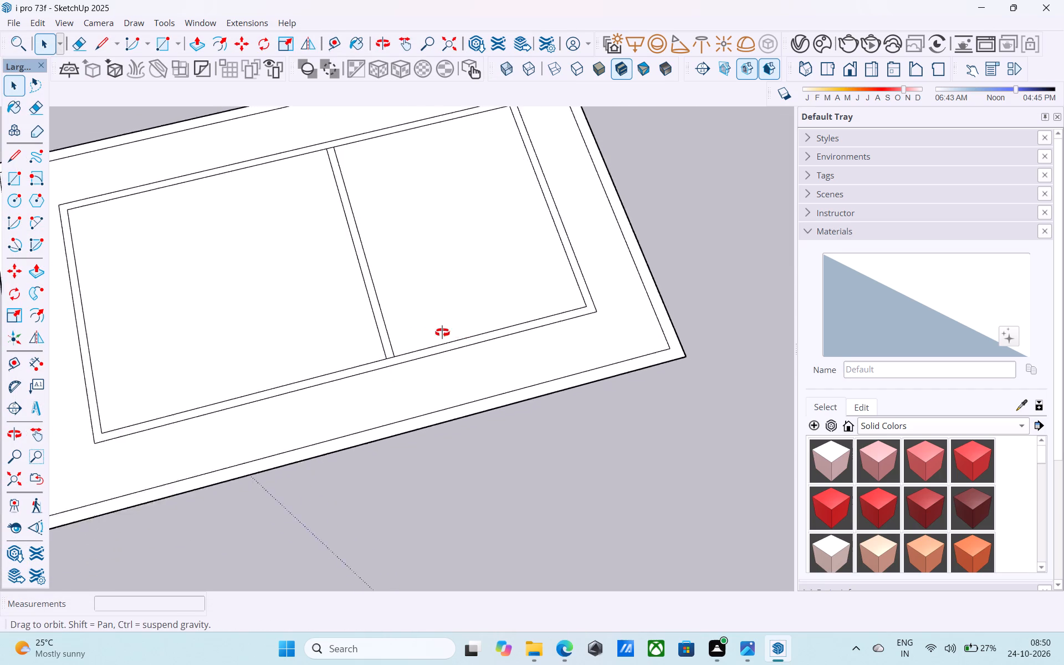
pyautogui.moveTo(442, 332); pyautogui.dragTo(503, 325, button='middle')
pyautogui.scroll(-7, 503, 325)
pyautogui.scroll(7, 407, 413)
pyautogui.scroll(2, 326, 417)
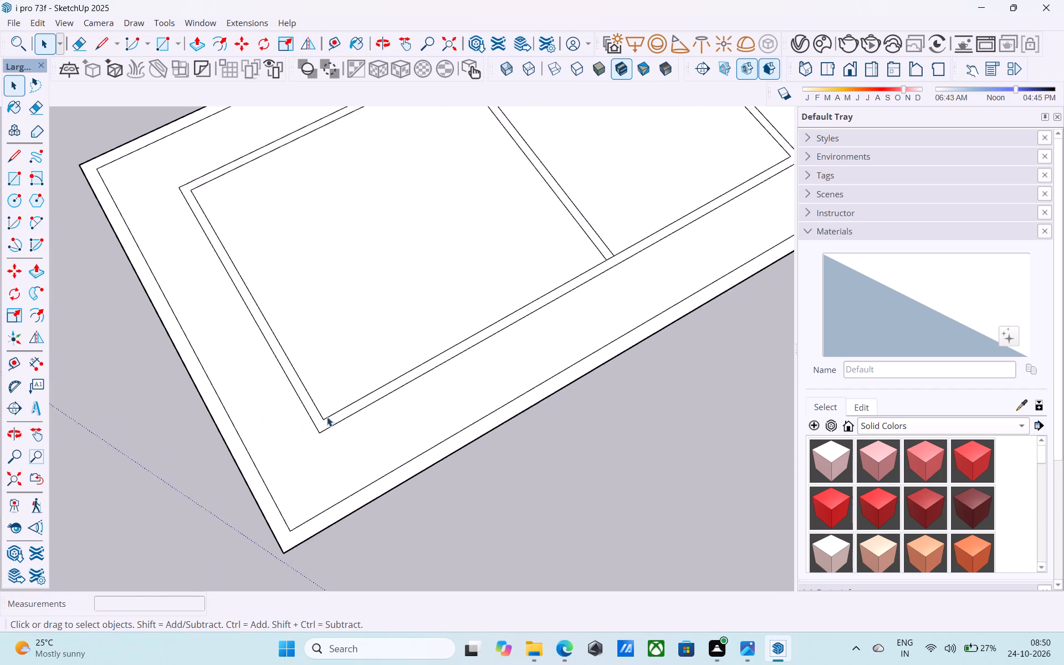
pyautogui.scroll(4, 327, 417)
pyautogui.click(327, 417)
pyautogui.press('m')
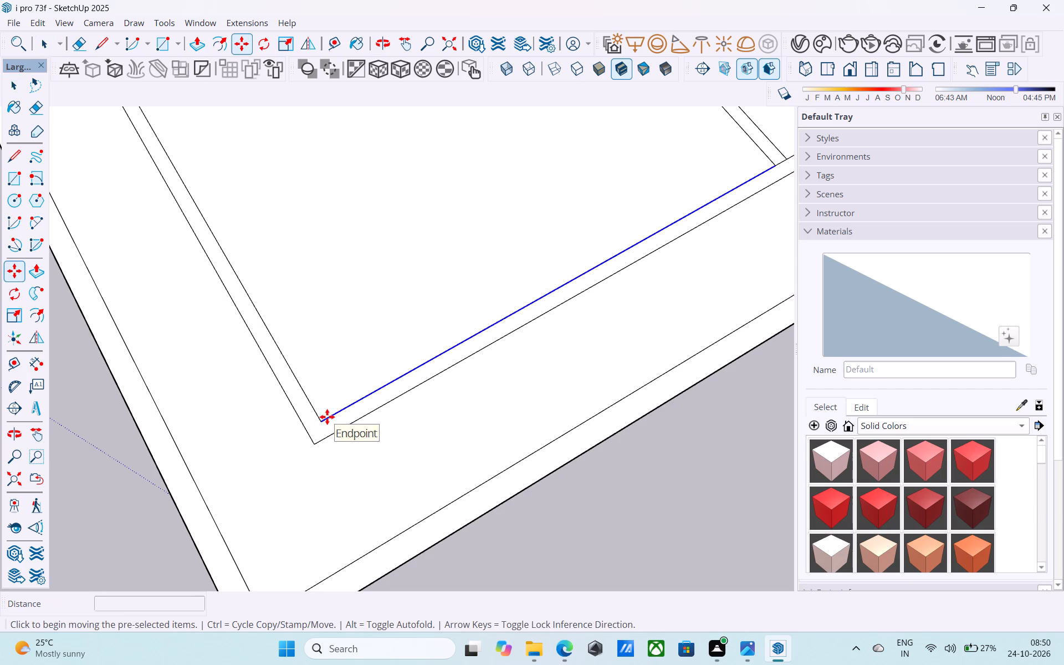
pyautogui.click(322, 417)
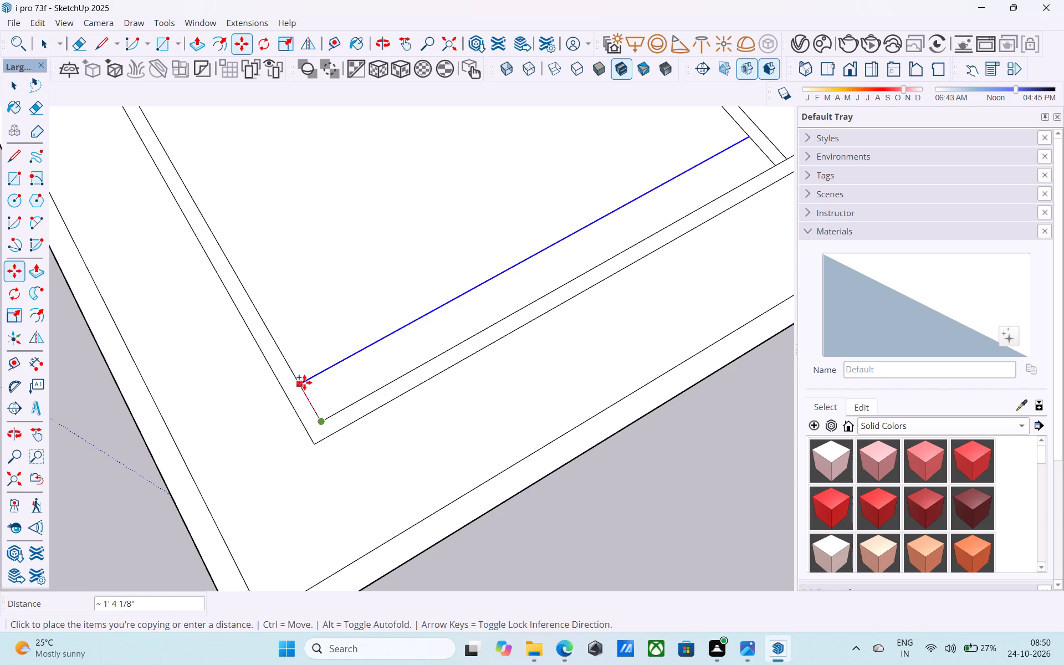
pyautogui.write("4'")
pyautogui.press('Return')
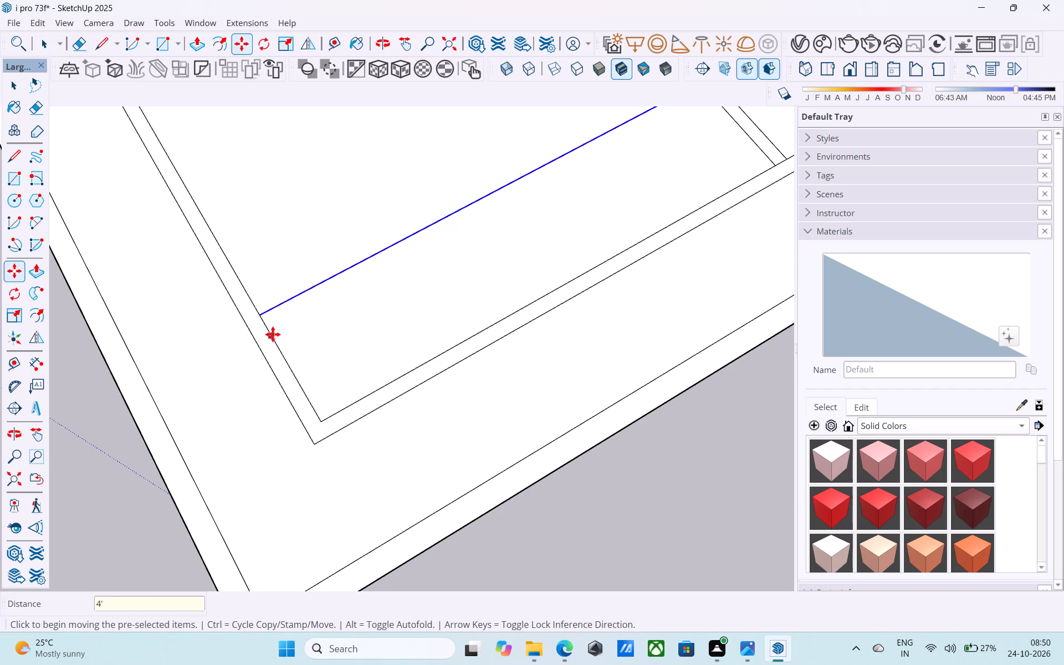
# Copy the new lengthwise line 6" further into the larger room to form a partition wall.
pyautogui.click(264, 316)
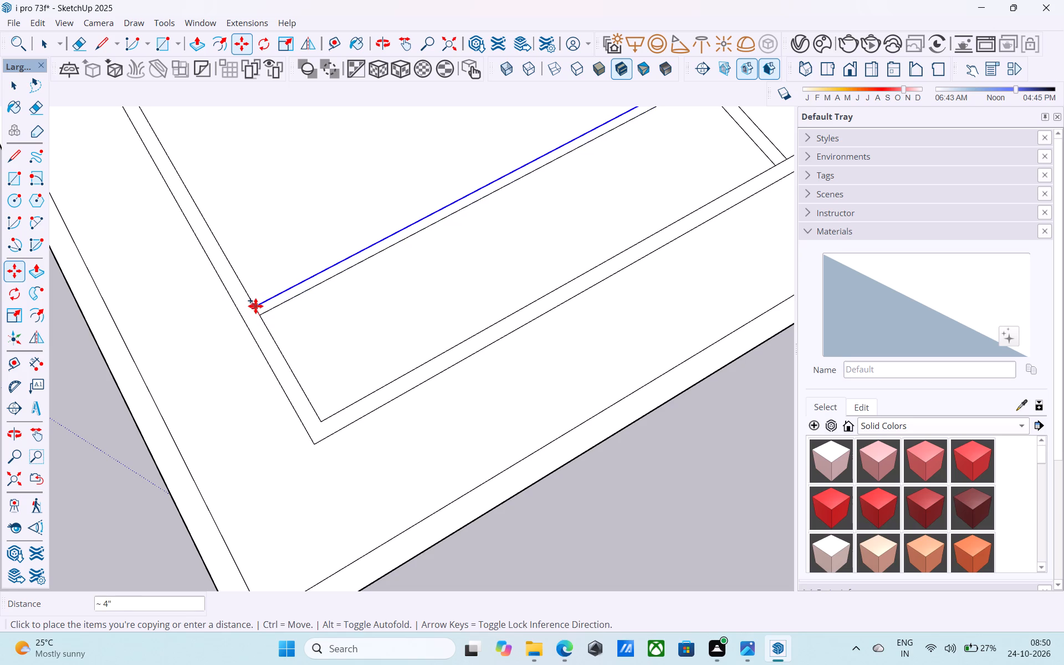
pyautogui.write('6"')
pyautogui.press('Return')
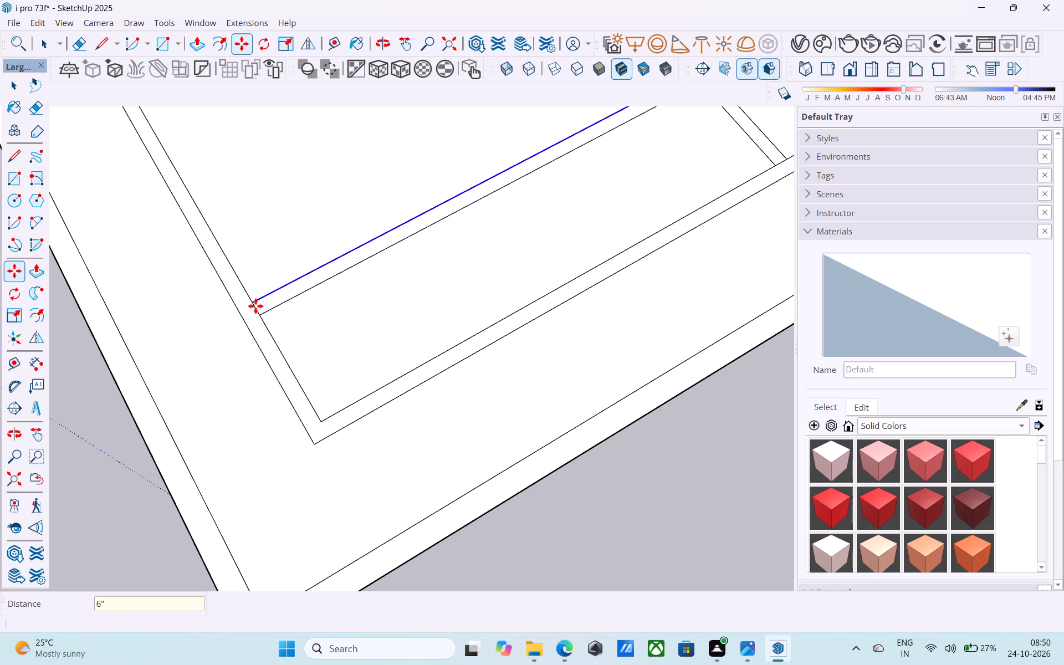
pyautogui.press('space')
# Examine the whole floor plan and the new lengthwise partition from several angles.
pyautogui.scroll(-3, 231, 291)
pyautogui.scroll(1, 219, 295)
pyautogui.scroll(-16, 217, 295)
pyautogui.moveTo(267, 327); pyautogui.dragTo(237, 333, button='middle')
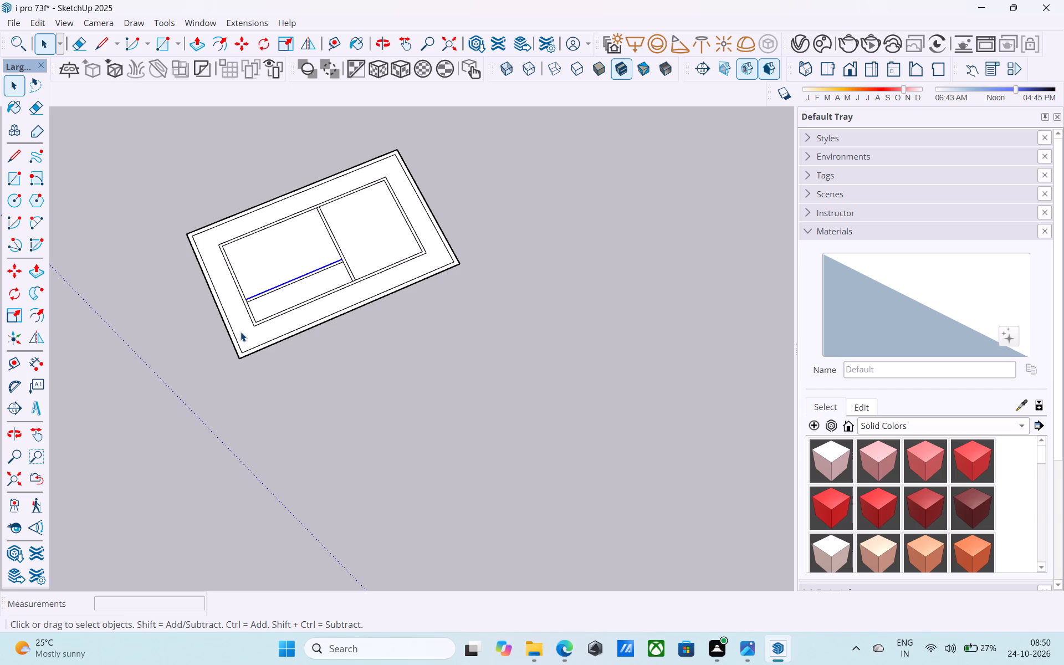
pyautogui.moveTo(242, 332); pyautogui.dragTo(421, 336, button='middle')
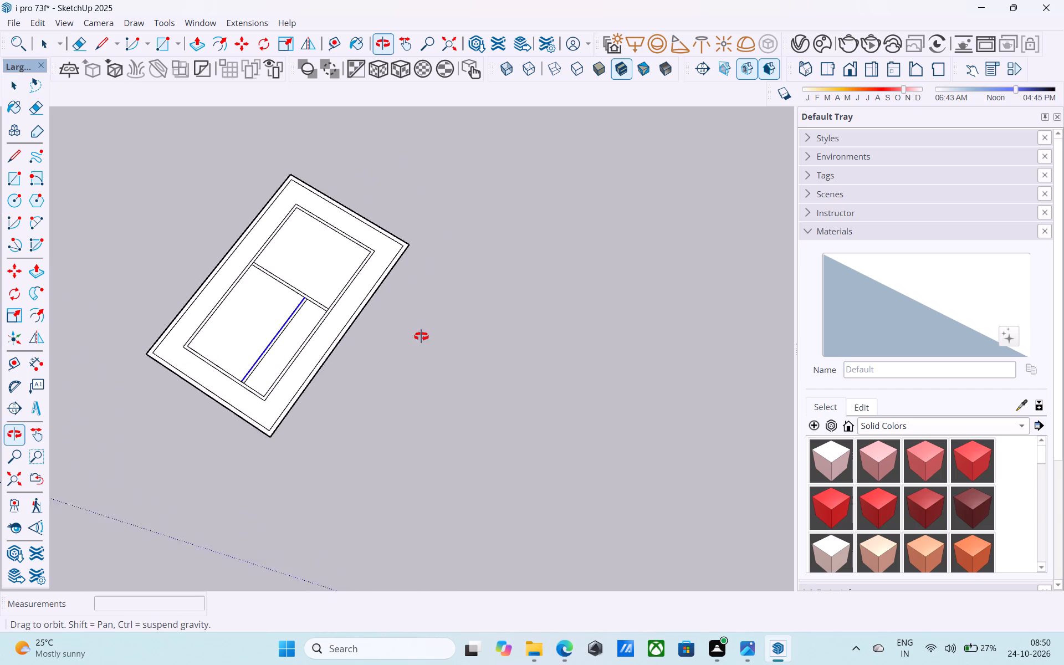
pyautogui.moveTo(421, 336); pyautogui.dragTo(442, 313, button='middle')
pyautogui.moveTo(442, 313); pyautogui.dragTo(426, 316, button='middle')
pyautogui.moveTo(331, 329); pyautogui.dragTo(221, 356, button='middle')
pyautogui.scroll(-5, 357, 402)
pyautogui.moveTo(339, 430); pyautogui.dragTo(269, 436, button='middle')
pyautogui.scroll(5, 382, 320)
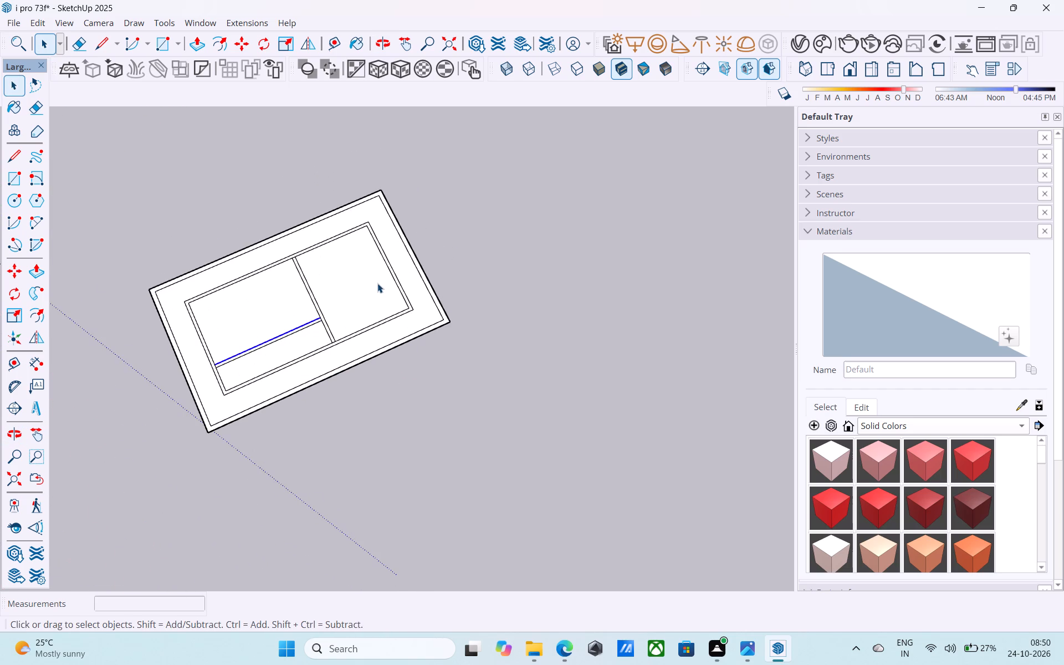
# Extend both lines of the crosswise partition 2' outward through the long wall, ending level with each other.
pyautogui.scroll(-7, 377, 283)
pyautogui.moveTo(360, 291); pyautogui.dragTo(335, 367, button='middle')
pyautogui.scroll(8, 335, 367)
pyautogui.scroll(4, 421, 217)
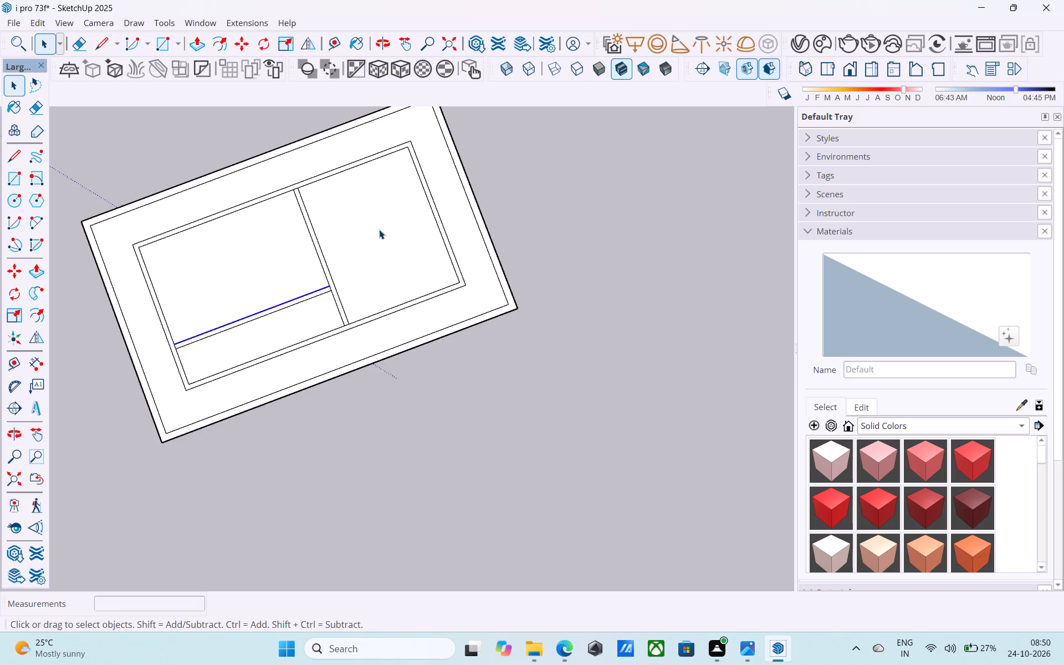
pyautogui.scroll(12, 379, 229)
pyautogui.scroll(-7, 344, 339)
pyautogui.press('l')
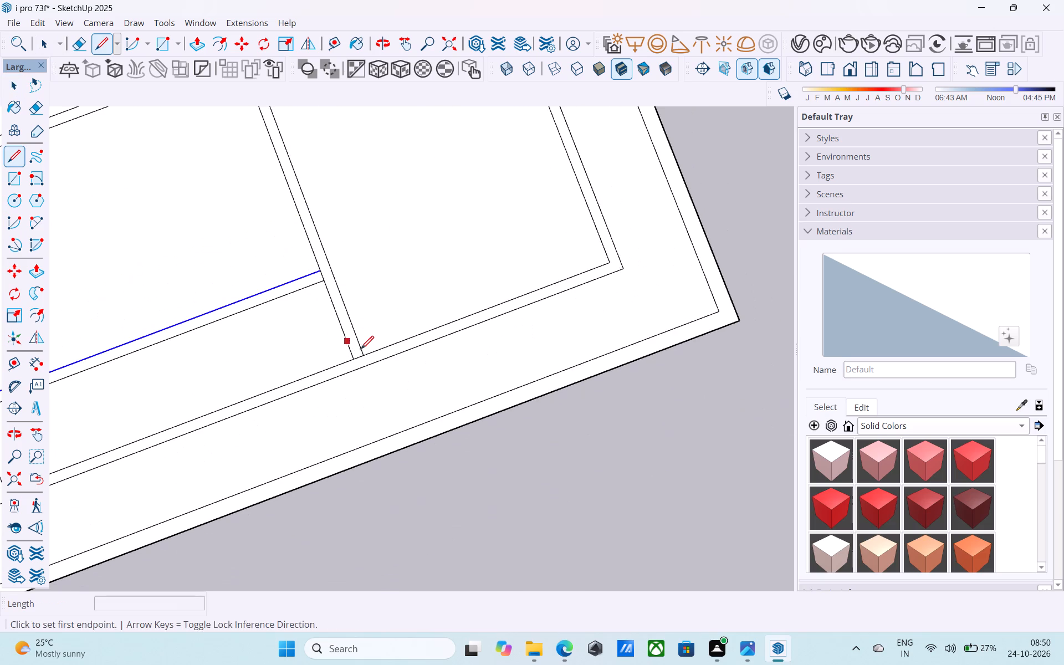
pyautogui.click(362, 351)
pyautogui.write("2'")
pyautogui.press('Return')
pyautogui.press('l')
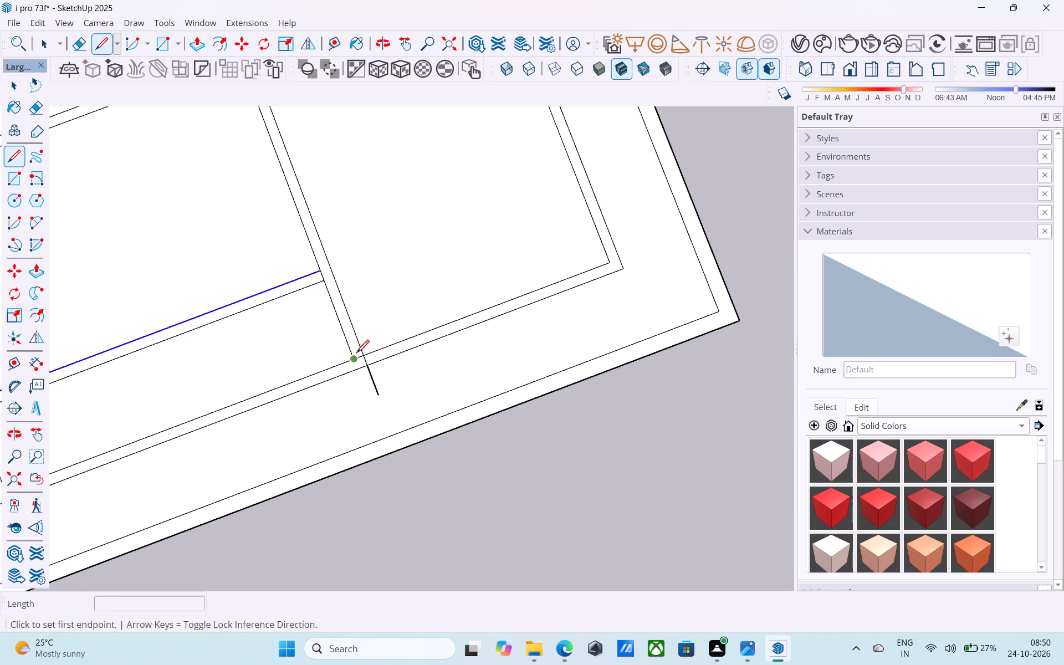
pyautogui.click(352, 355)
pyautogui.click(369, 401)
pyautogui.press('space')
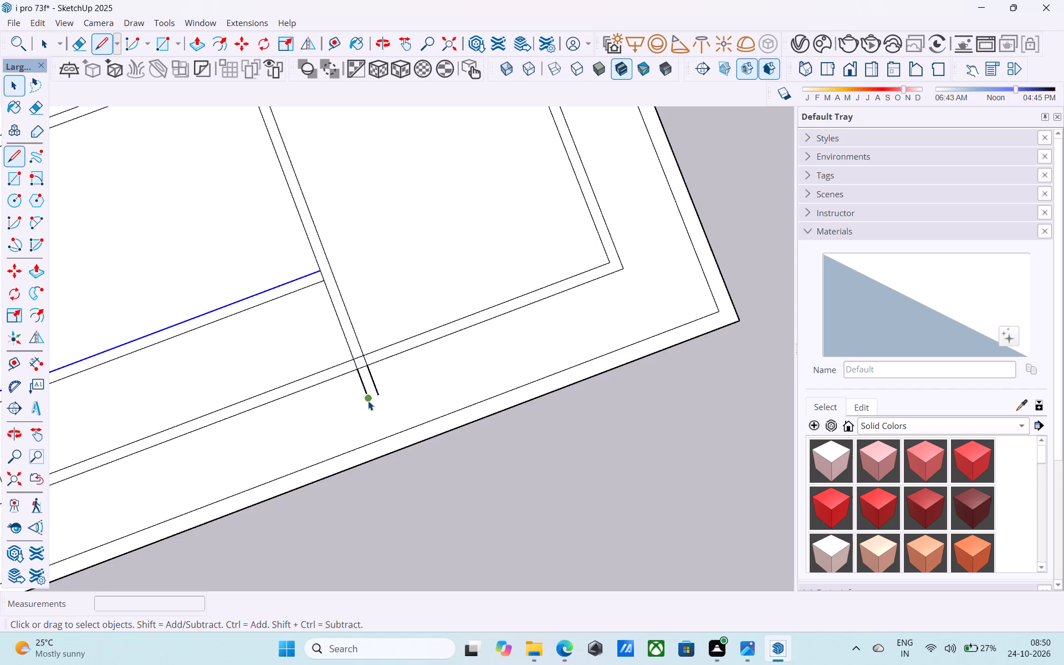
# Extend both lines of the smaller room's end wall outward past its corner, level with the partition's extended lines.
pyautogui.press('l')
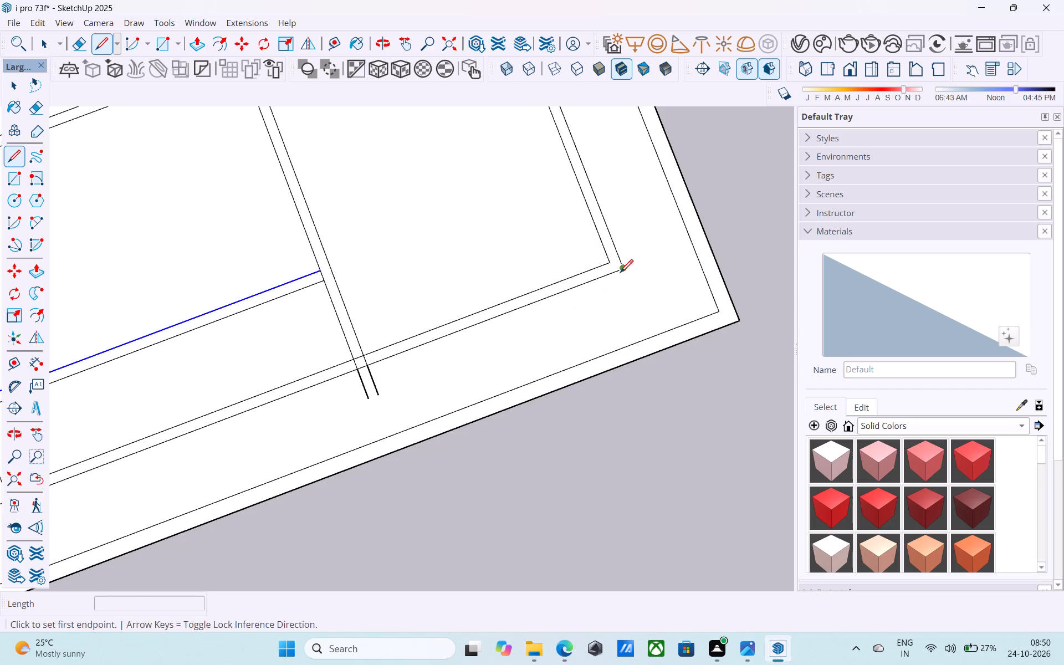
pyautogui.click(620, 273)
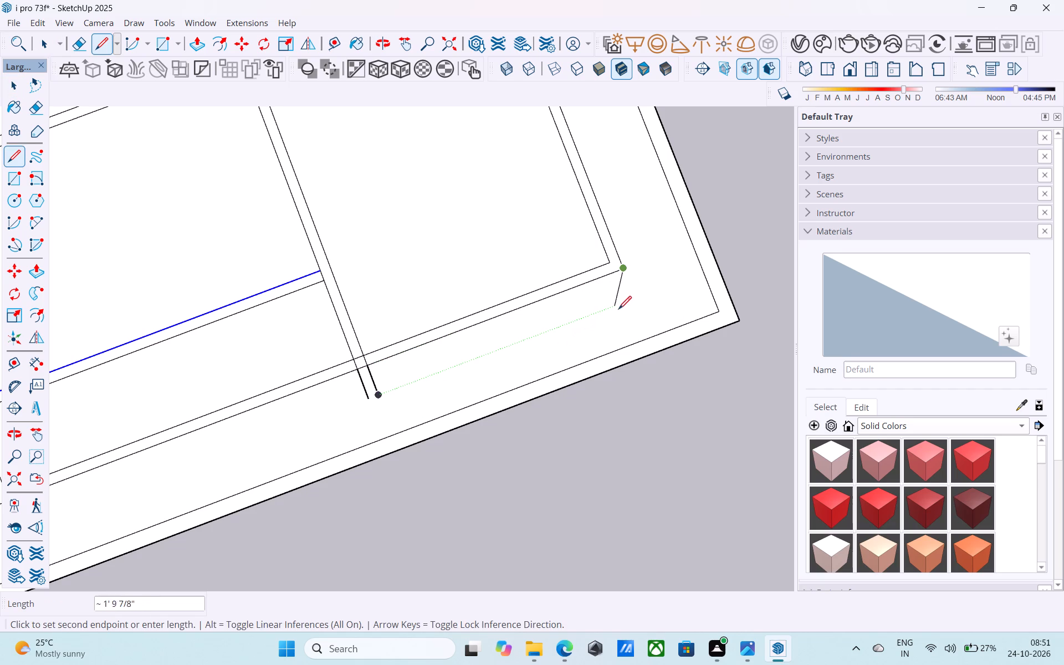
pyautogui.click(634, 301)
pyautogui.press('space')
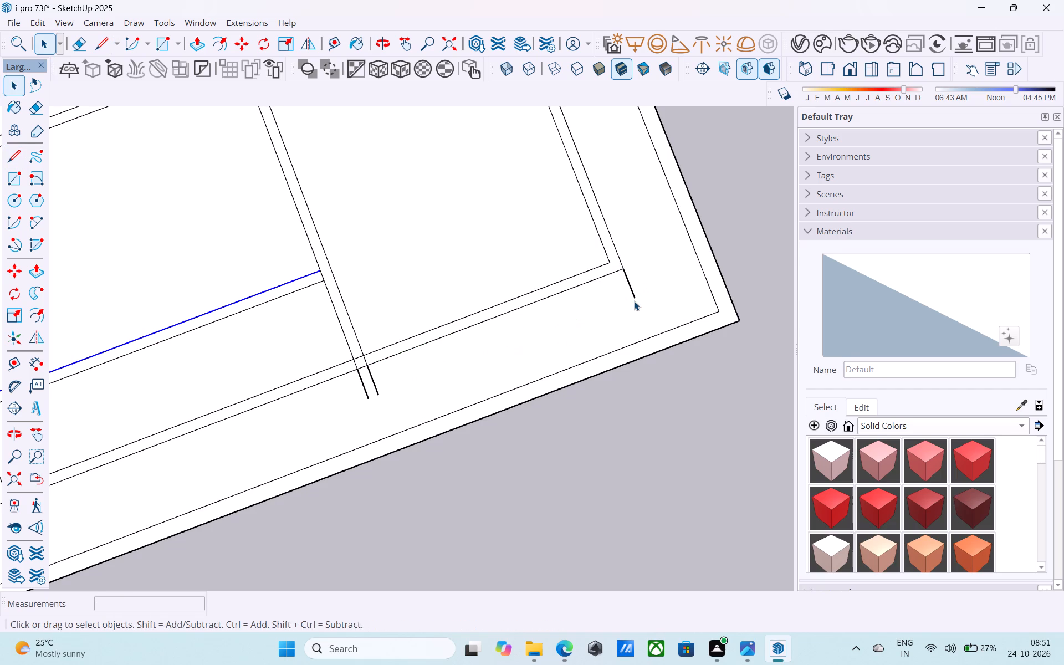
pyautogui.press('l')
pyautogui.click(605, 262)
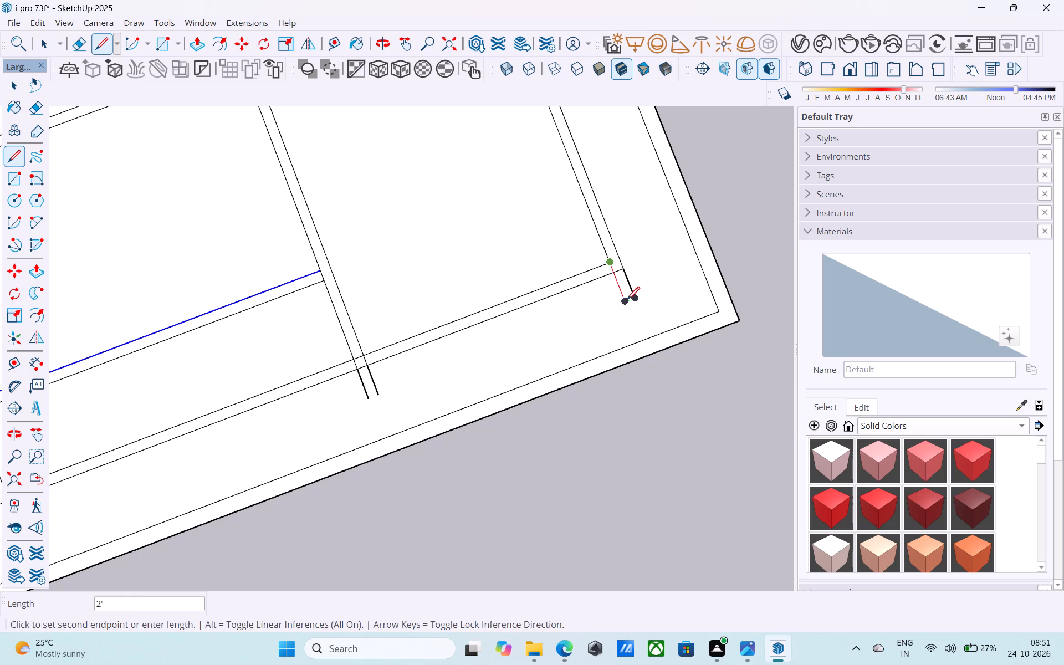
pyautogui.click(627, 301)
pyautogui.press('space')
# Draw a line joining the outer ends of the extended end wall and crosswise partition.
pyautogui.write('l')
pyautogui.click(630, 299)
pyautogui.click(370, 397)
pyautogui.press('space')
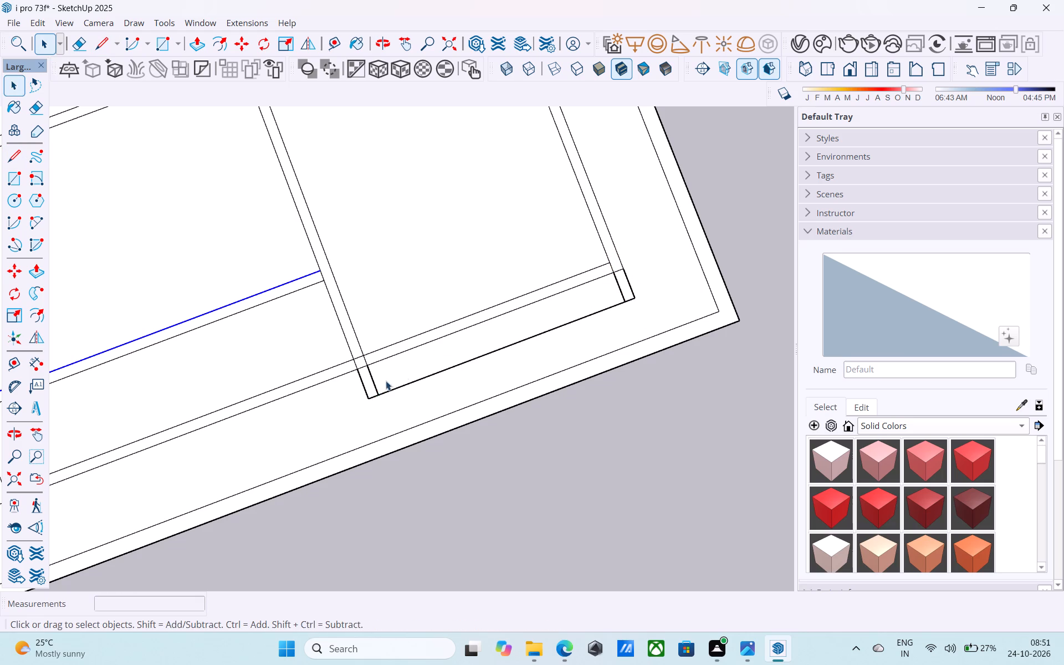
# Copy the joining line 4.5" inward toward the smaller room to form its new long wall.
pyautogui.scroll(-7, 409, 355)
pyautogui.scroll(12, 413, 362)
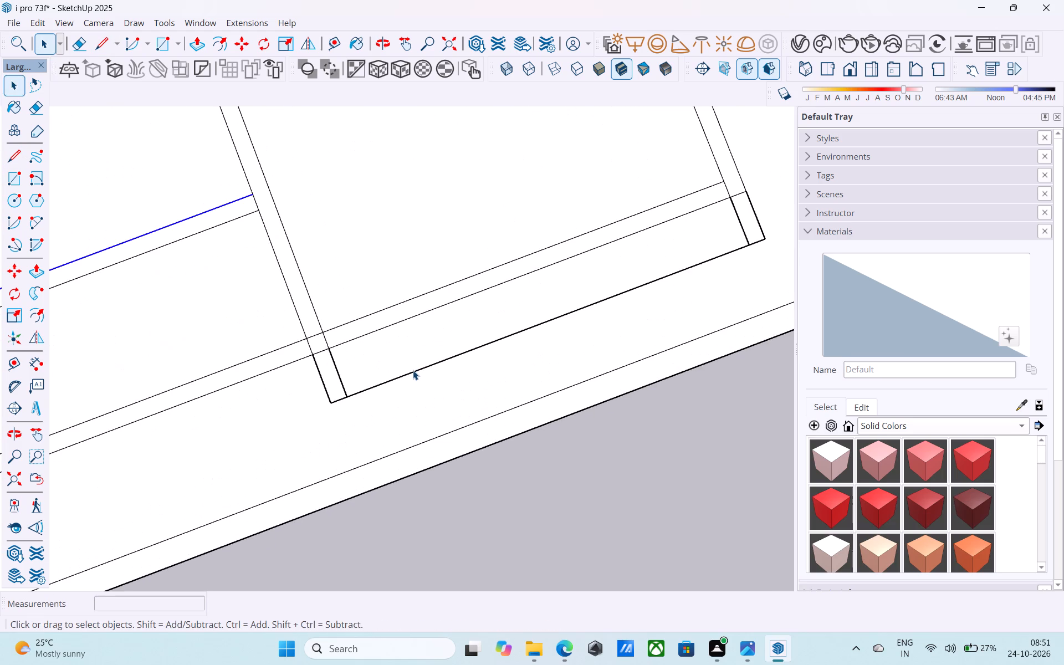
pyautogui.click(413, 370)
pyautogui.press('m')
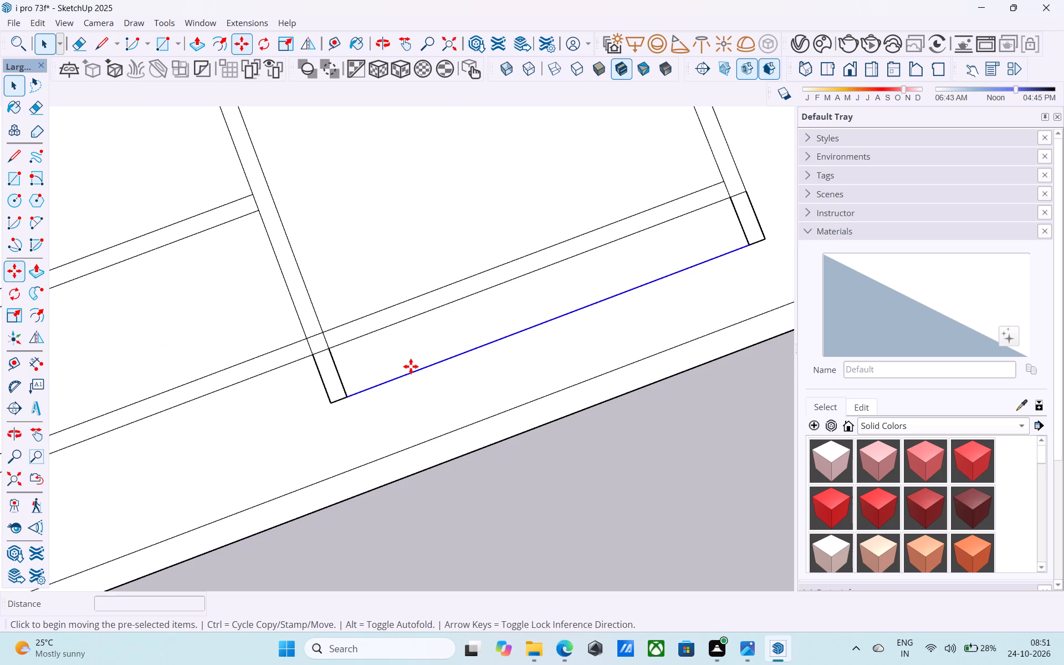
pyautogui.click(344, 392)
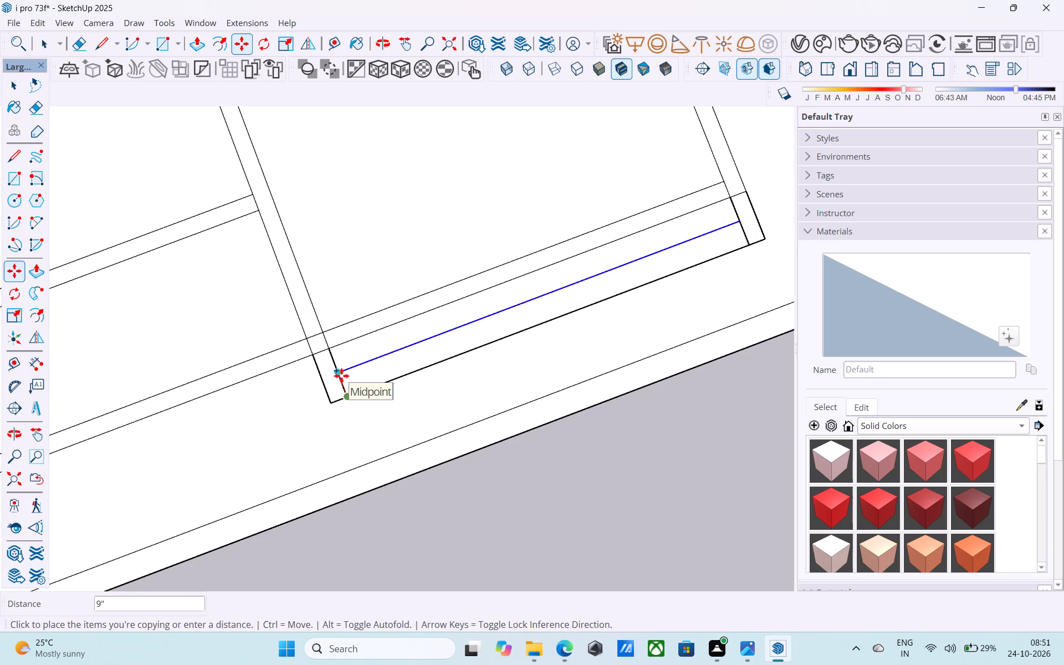
pyautogui.write('4.5"')
pyautogui.press('Return')
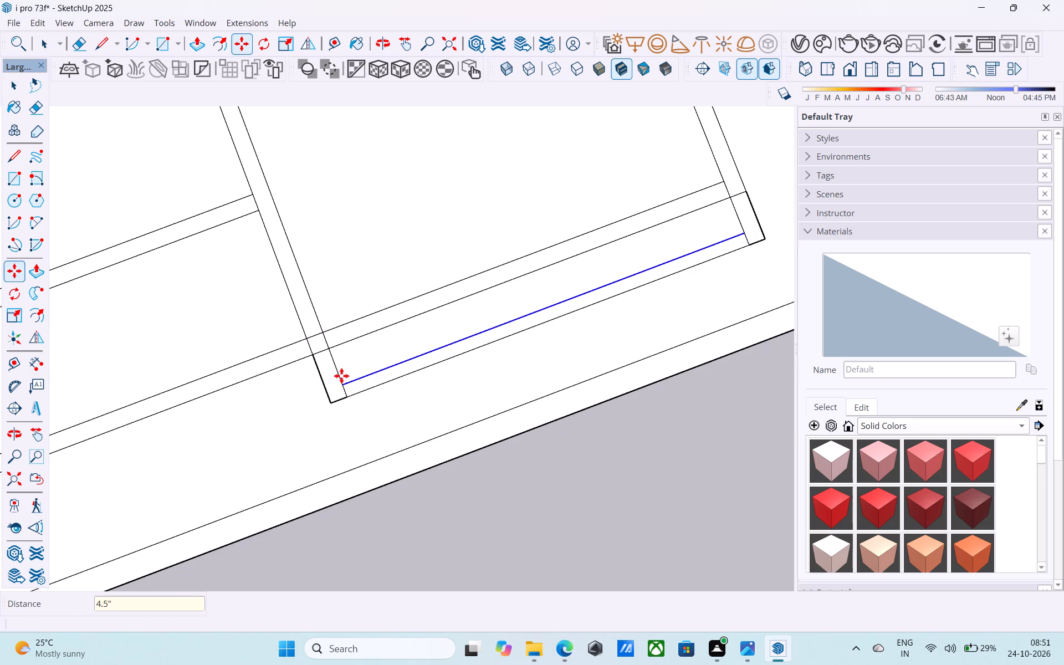
# Erase the old long wall's lines inside the extended smaller room and the leftover segment at the extended partition's inner corner.
pyautogui.press('e')
pyautogui.moveTo(351, 356); pyautogui.dragTo(370, 278)
pyautogui.scroll(5, 355, 406)
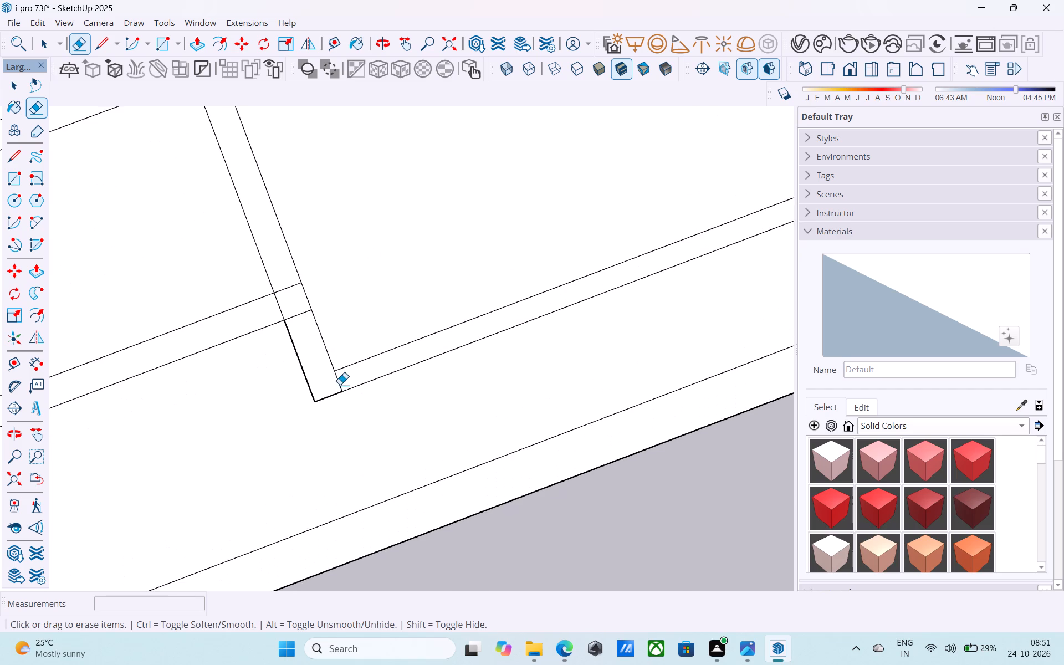
pyautogui.click(340, 385)
pyautogui.scroll(-6, 280, 413)
pyautogui.scroll(-3, 457, 358)
# Erase the leftover segments inside the smaller room's extended end wall and at its new outer corner, keeping the outer outline.
pyautogui.scroll(9, 652, 254)
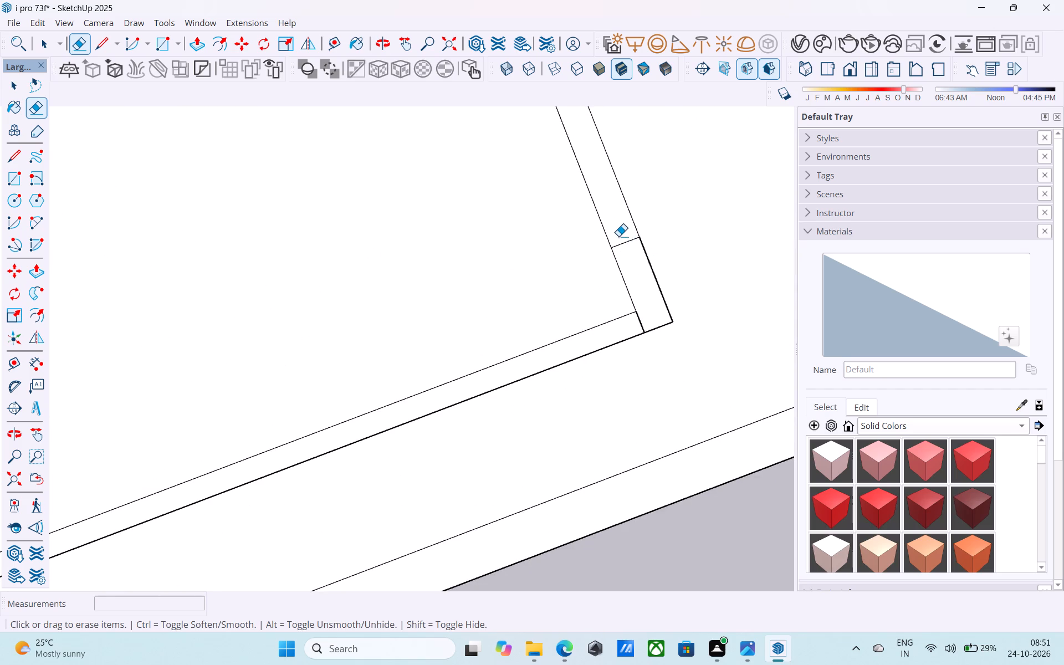
pyautogui.moveTo(620, 238); pyautogui.dragTo(627, 249)
pyautogui.moveTo(643, 321); pyautogui.dragTo(629, 316)
pyautogui.scroll(-7, 664, 311)
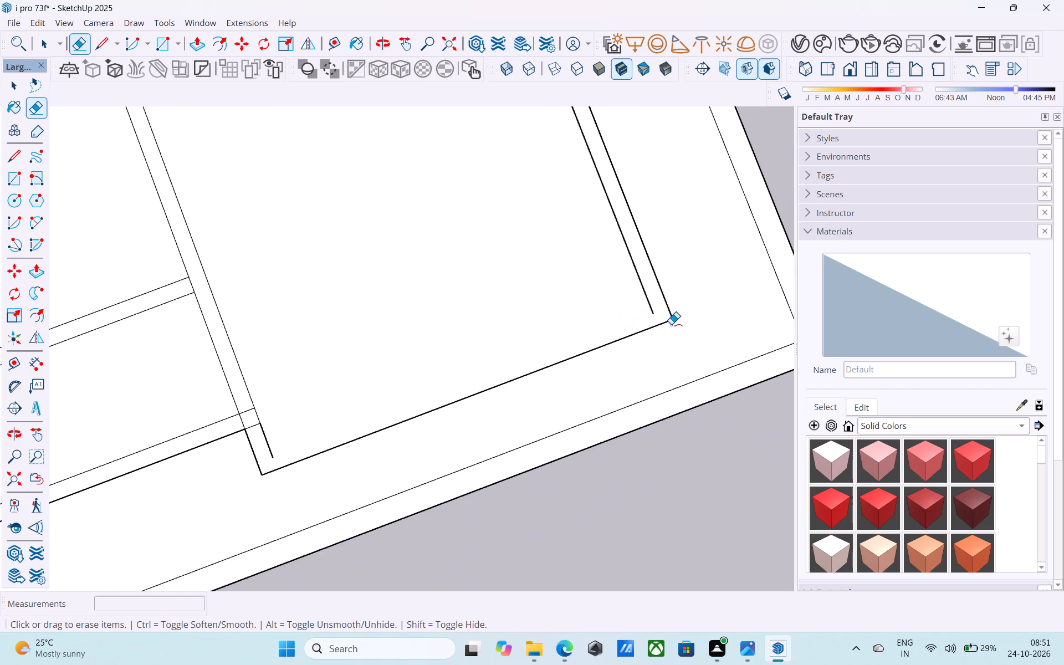
pyautogui.hotkey('ctrl', 'z')
pyautogui.scroll(9, 646, 328)
pyautogui.moveTo(675, 309); pyautogui.dragTo(659, 313)
pyautogui.scroll(-12, 658, 320)
pyautogui.press('space')
# Copy the inner line of the smaller room's new long wall 4' into the room.
pyautogui.scroll(-7, 671, 341)
pyautogui.moveTo(664, 341); pyautogui.dragTo(651, 332, button='middle')
pyautogui.scroll(5, 480, 368)
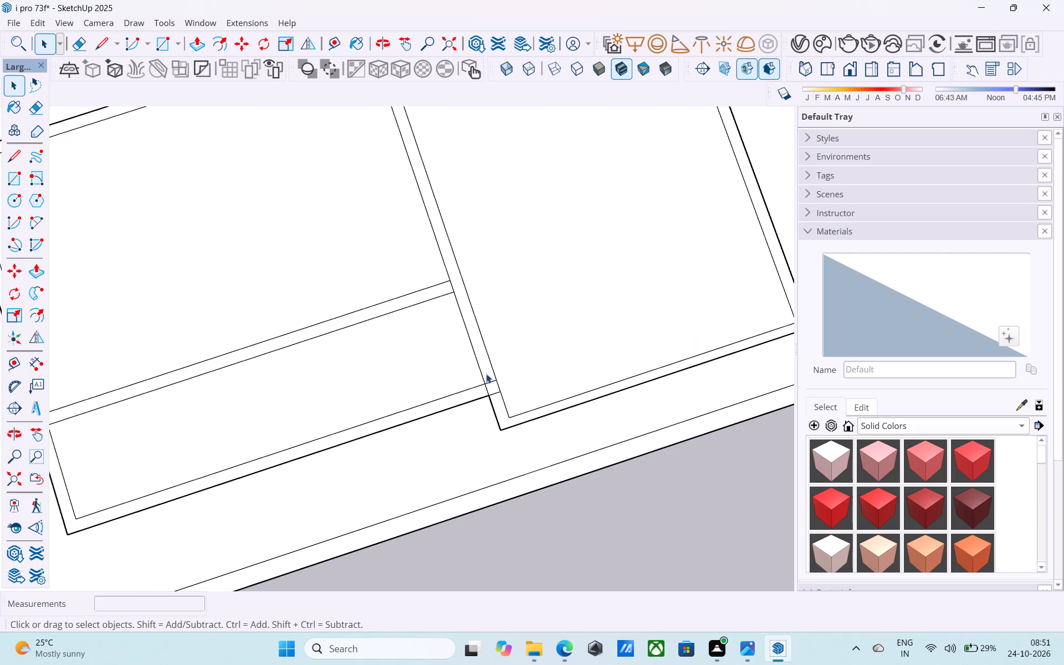
pyautogui.click(533, 410)
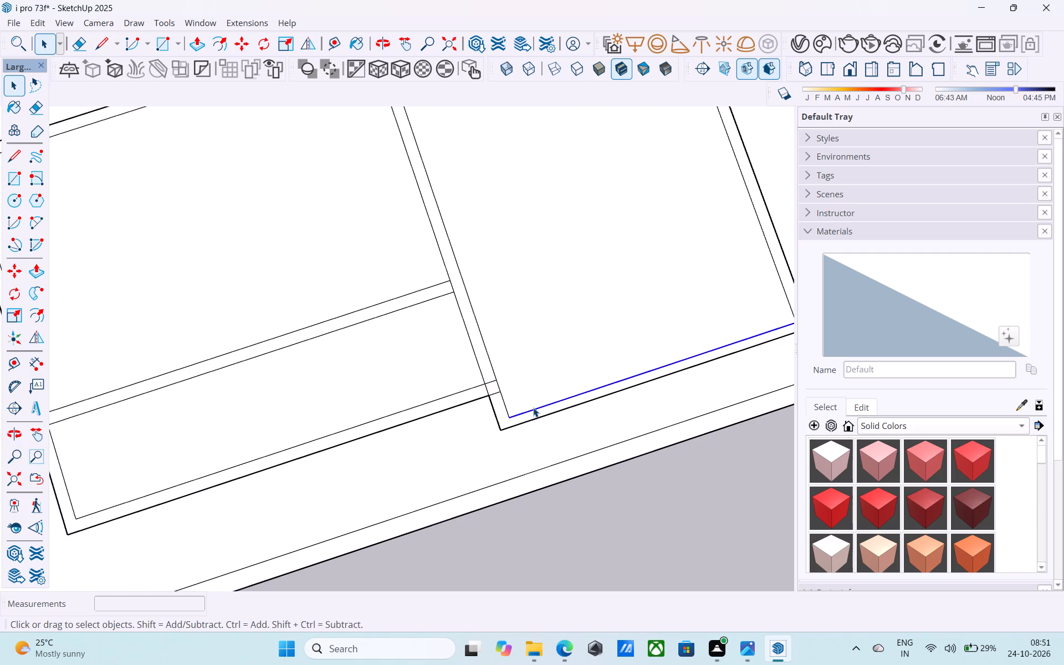
pyautogui.press('m')
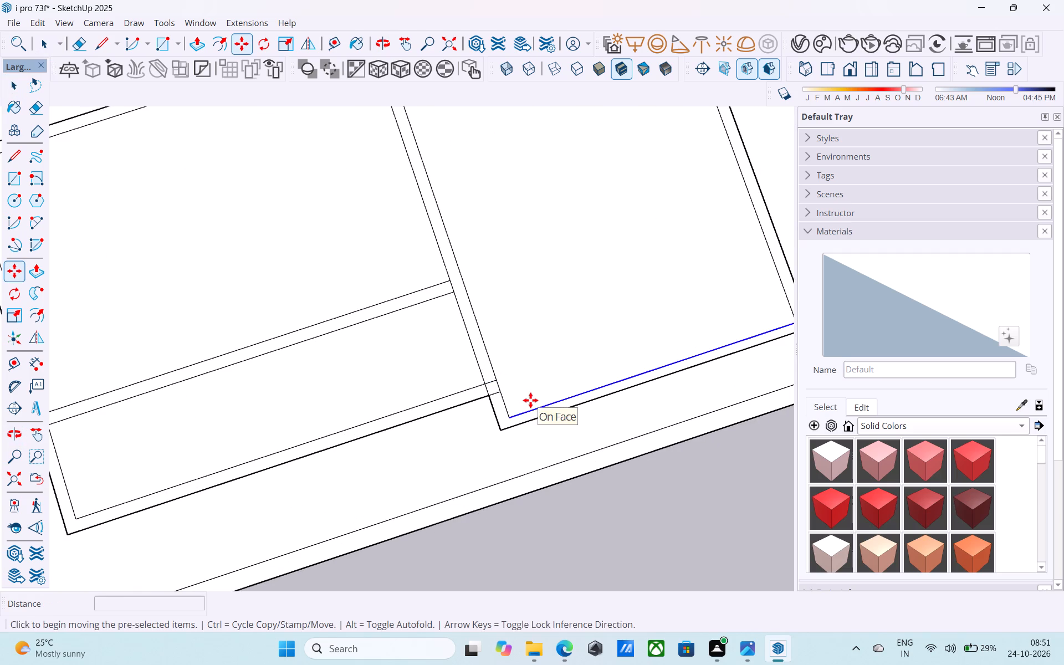
pyautogui.click(511, 417)
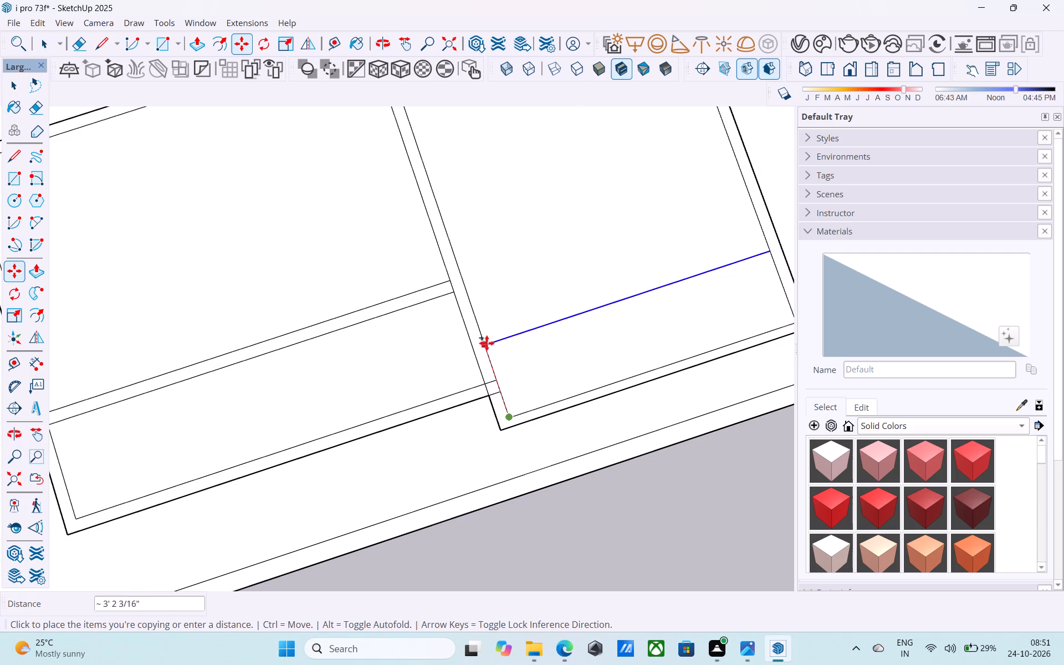
pyautogui.write("4'")
pyautogui.press('Return')
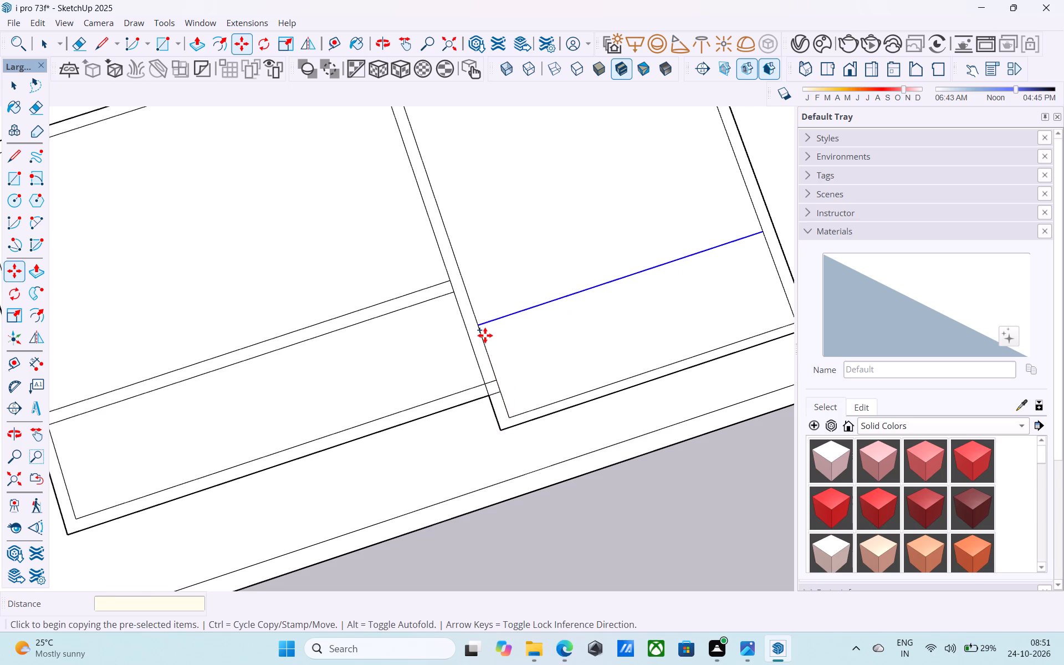
# Copy the new line another 4.5" inward to give the smaller room's new partition its thickness.
pyautogui.click(480, 329)
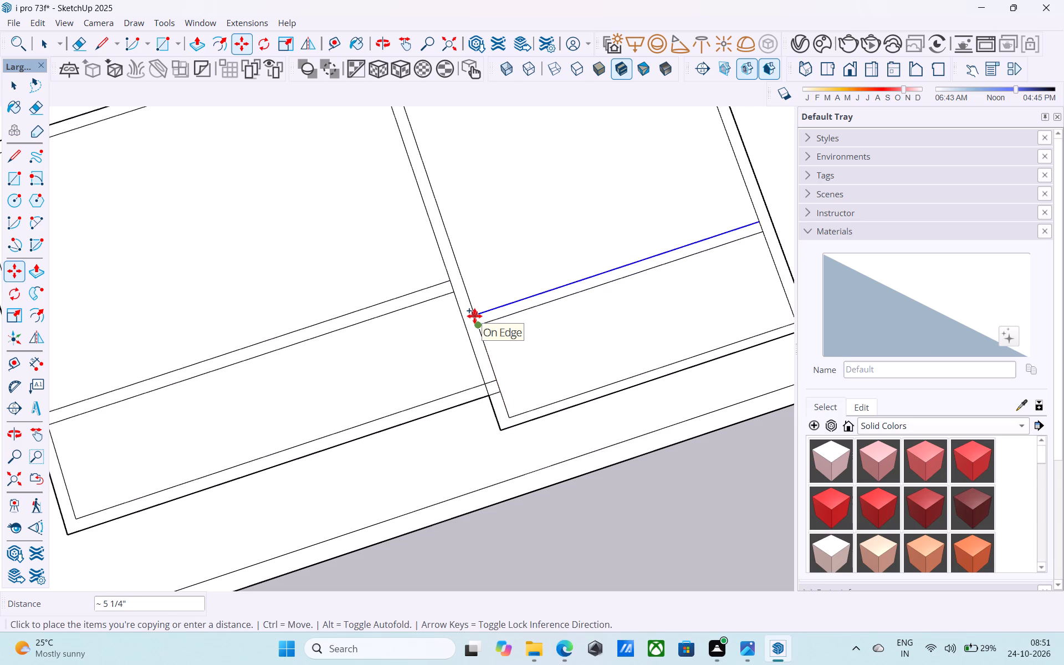
pyautogui.write('4.5"')
pyautogui.press('Return')
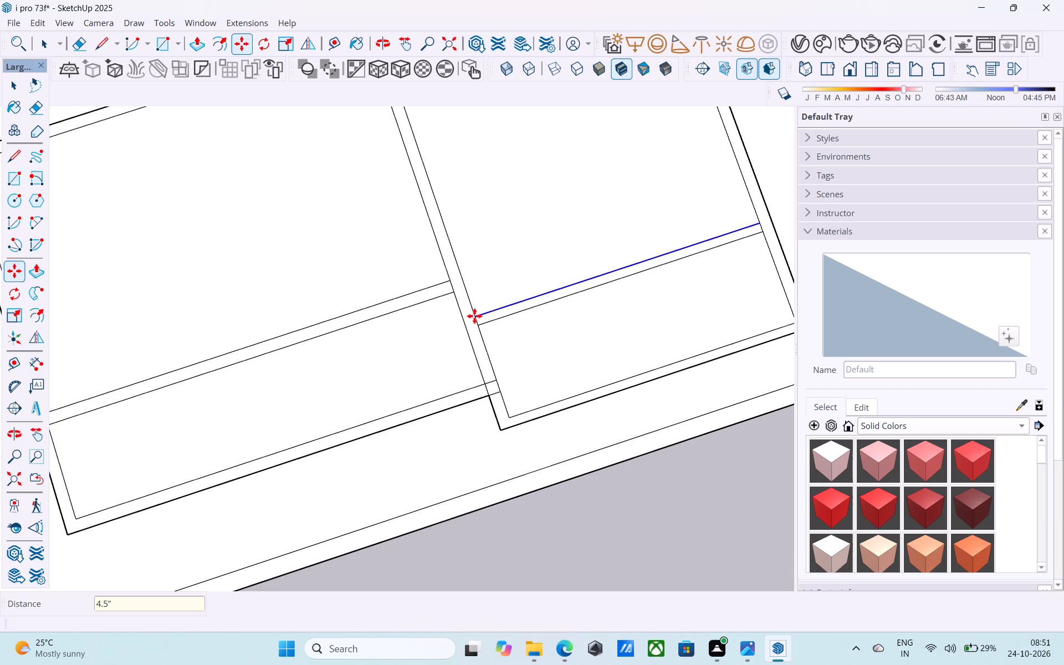
pyautogui.press('space')
# Erase the leftover line segments where the larger room's long wall crosses the extended crosswise partition.
pyautogui.press('e')
pyautogui.scroll(2, 478, 407)
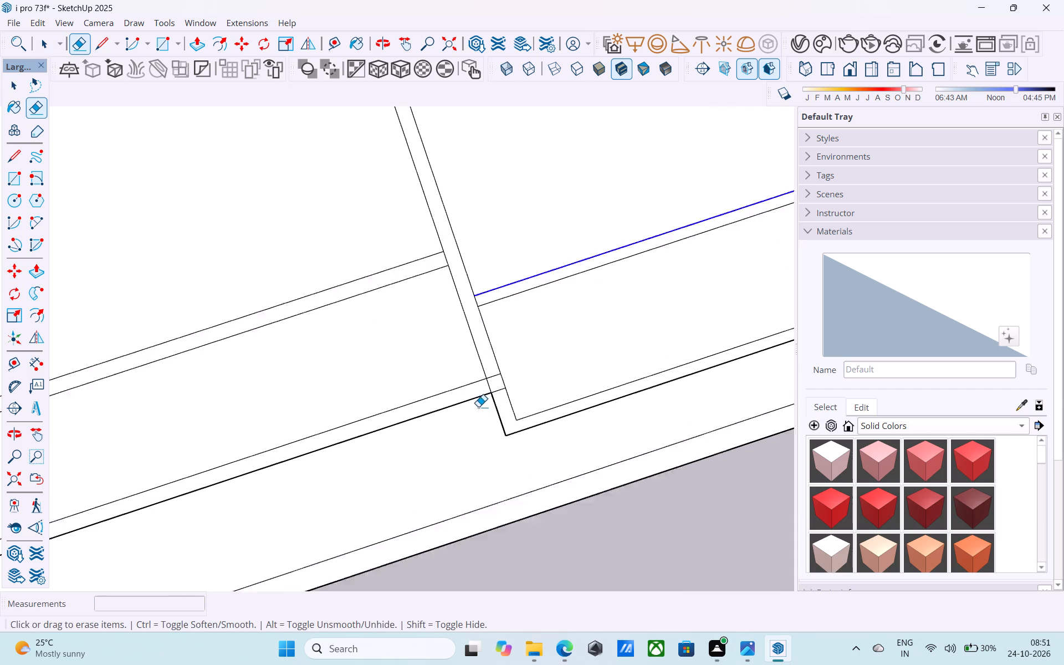
pyautogui.scroll(6, 478, 407)
pyautogui.moveTo(502, 387); pyautogui.dragTo(499, 381)
pyautogui.moveTo(498, 366); pyautogui.dragTo(502, 348)
pyautogui.moveTo(489, 380); pyautogui.dragTo(486, 368)
pyautogui.scroll(-15, 490, 380)
pyautogui.scroll(1, 495, 390)
pyautogui.press('space')
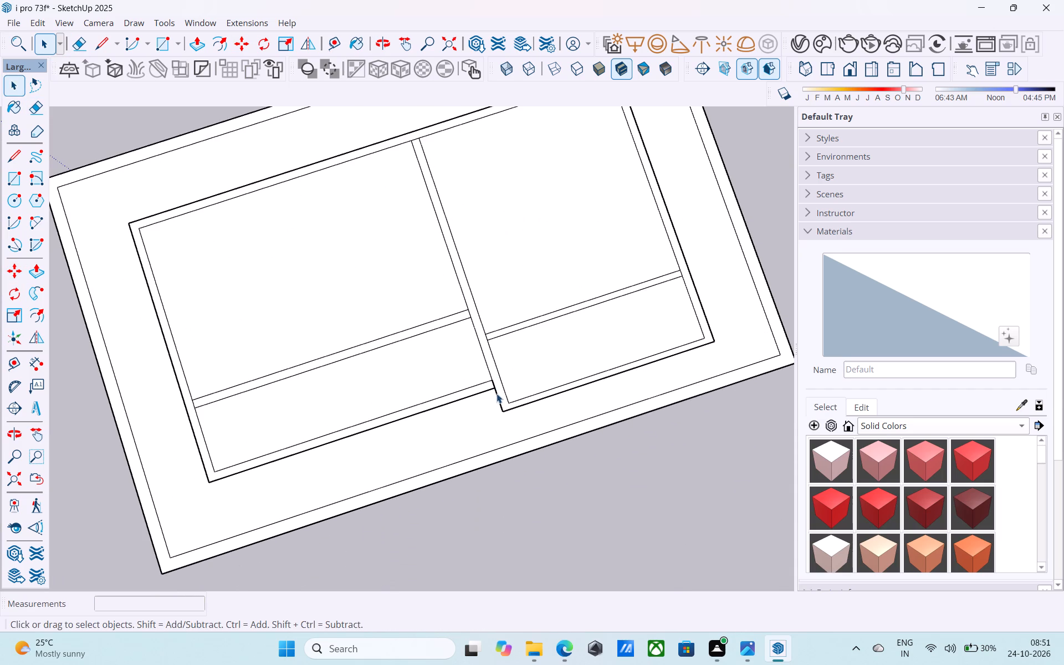
# Erase the short segments closing off the lengthwise partitions where they meet both end walls and the larger room's side of the crosswise partition.
pyautogui.scroll(-5, 497, 393)
pyautogui.moveTo(489, 389); pyautogui.dragTo(480, 380, button='middle')
pyautogui.scroll(4, 523, 331)
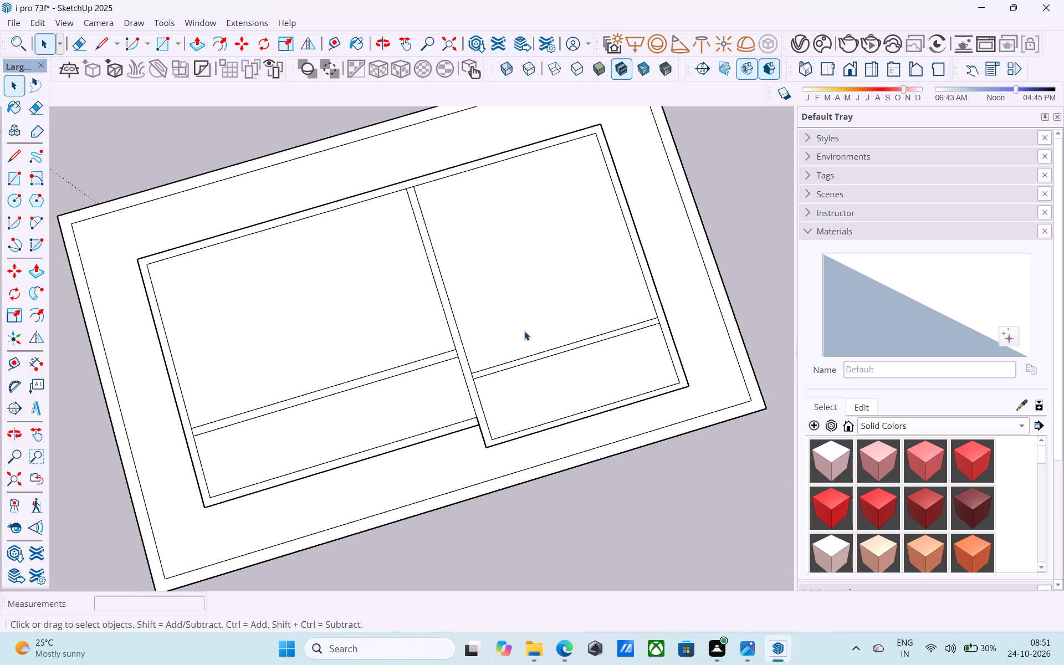
pyautogui.press('e')
pyautogui.scroll(2, 191, 425)
pyautogui.scroll(-1, 191, 425)
pyautogui.scroll(2, 191, 425)
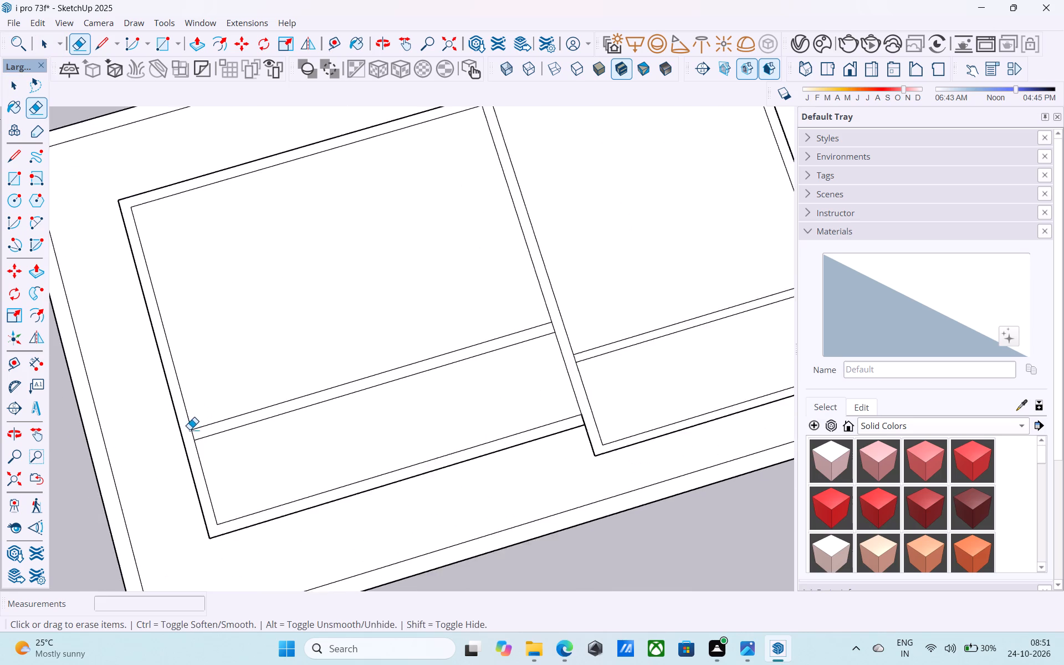
pyautogui.scroll(3, 190, 429)
pyautogui.click(195, 439)
pyautogui.scroll(-12, 191, 438)
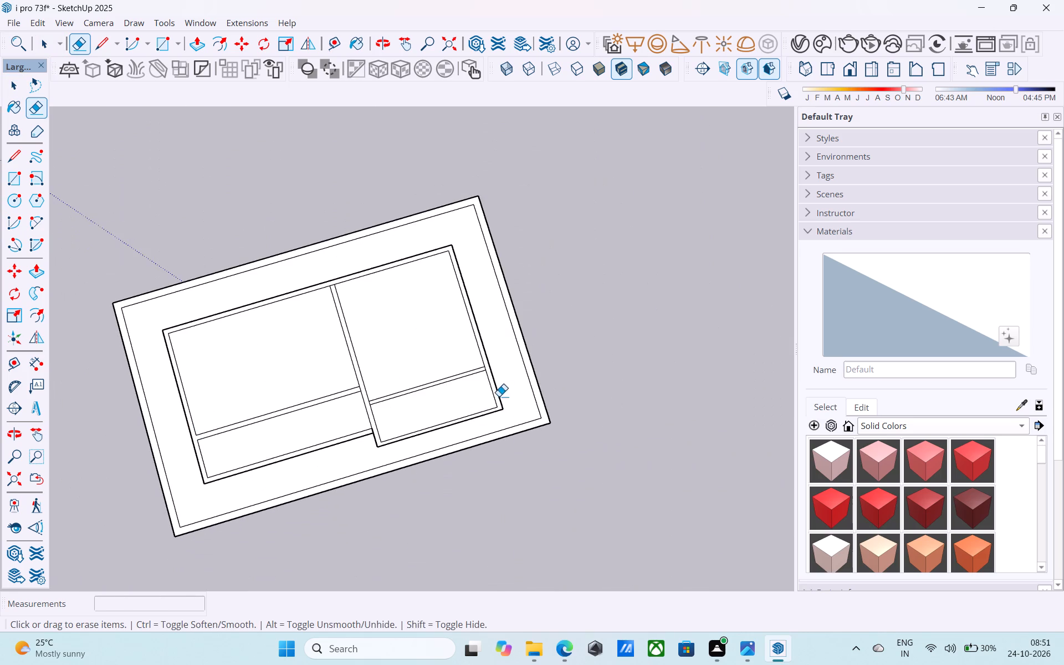
pyautogui.scroll(12, 493, 377)
pyautogui.click(469, 367)
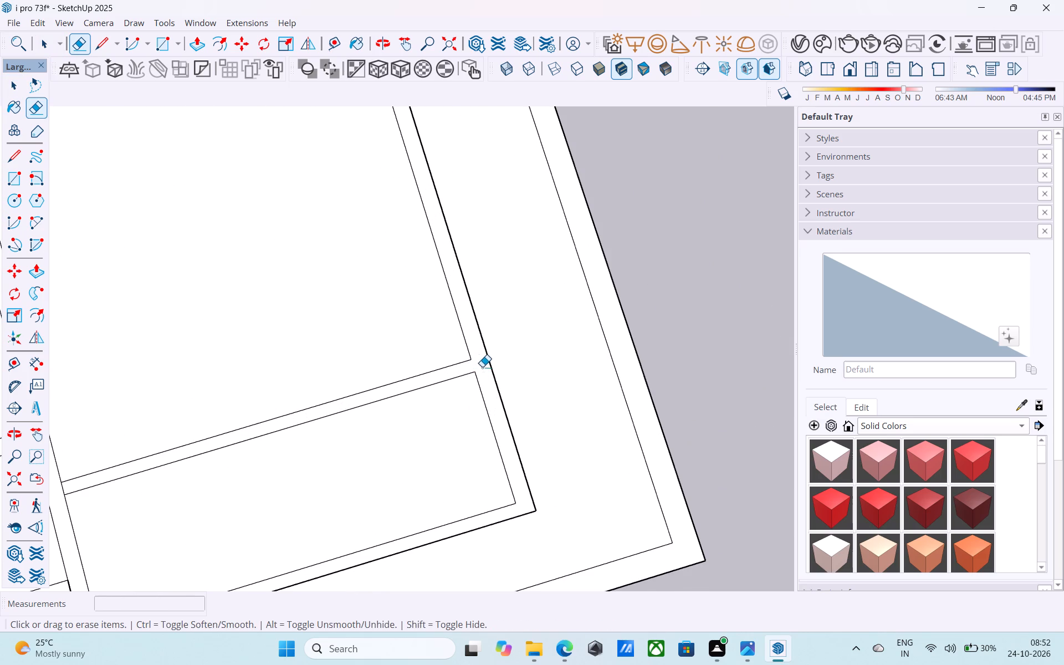
pyautogui.scroll(-12, 586, 326)
pyautogui.scroll(6, 420, 334)
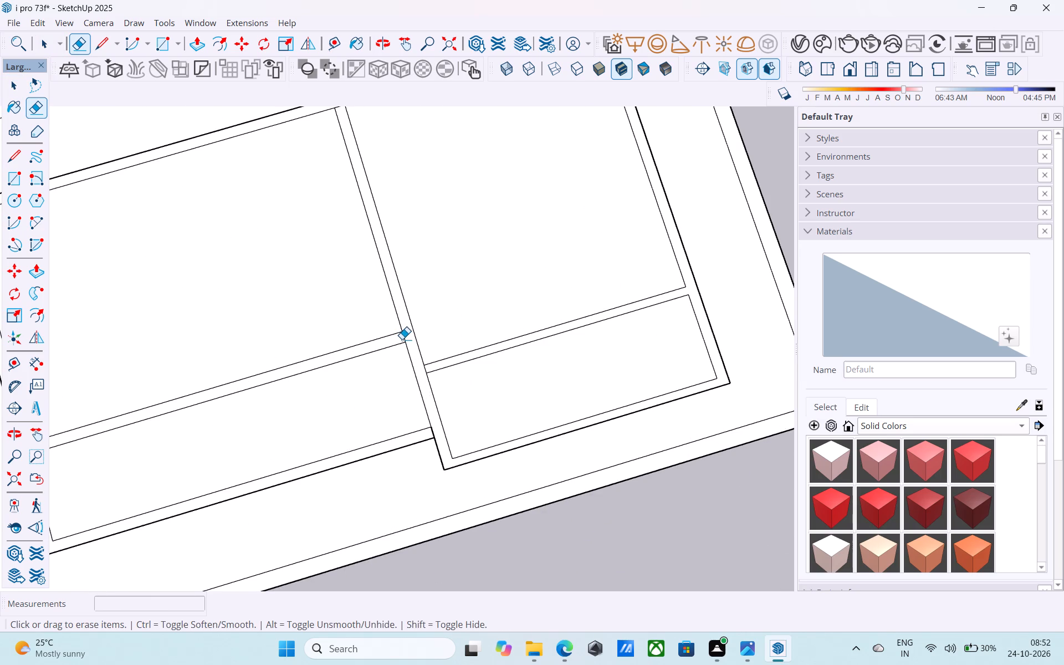
pyautogui.moveTo(402, 339); pyautogui.dragTo(407, 335)
pyautogui.scroll(-7, 407, 321)
pyautogui.press('space')
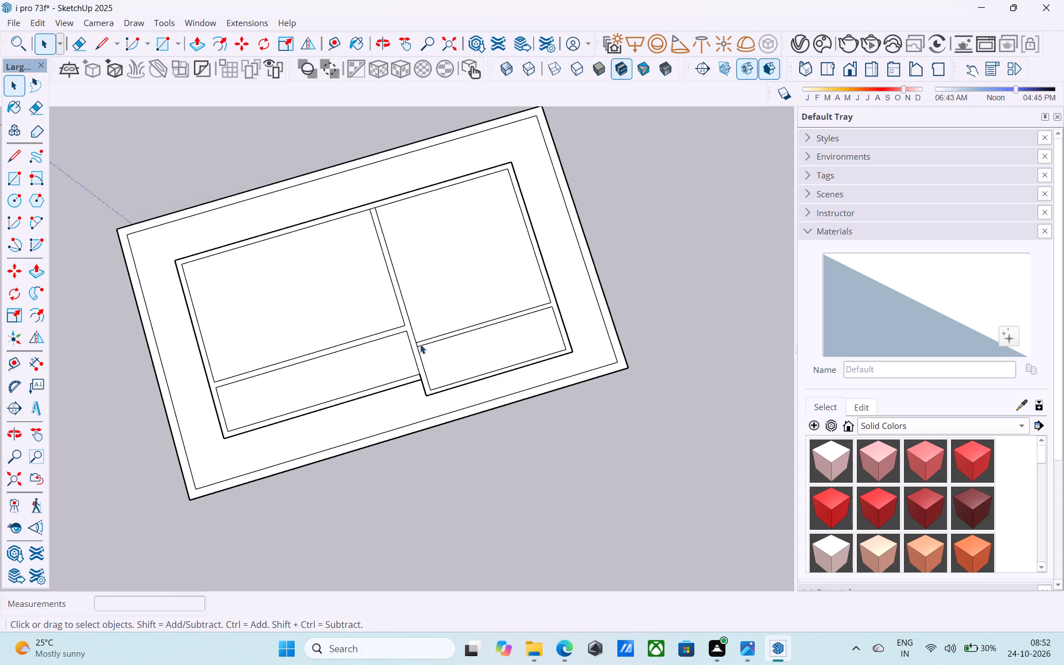
# Examine the plan from above and below, checking the wall, yard and room faces one by one for separation.
pyautogui.moveTo(420, 344); pyautogui.dragTo(430, 241, button='middle')
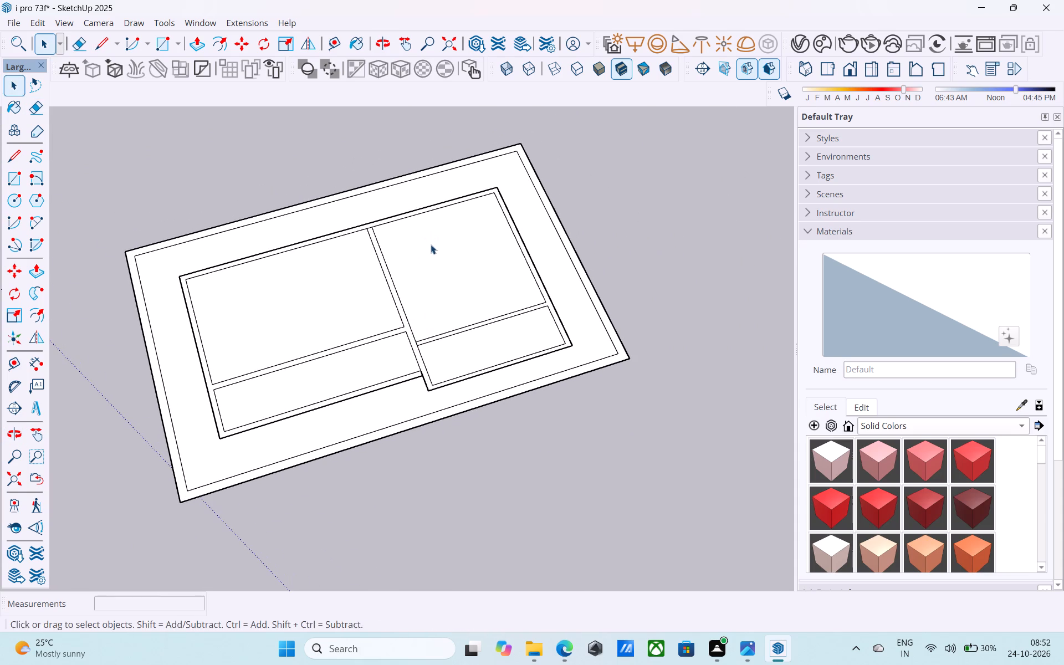
pyautogui.moveTo(427, 404); pyautogui.dragTo(415, 396, button='middle')
pyautogui.moveTo(412, 393); pyautogui.dragTo(577, 311, button='middle')
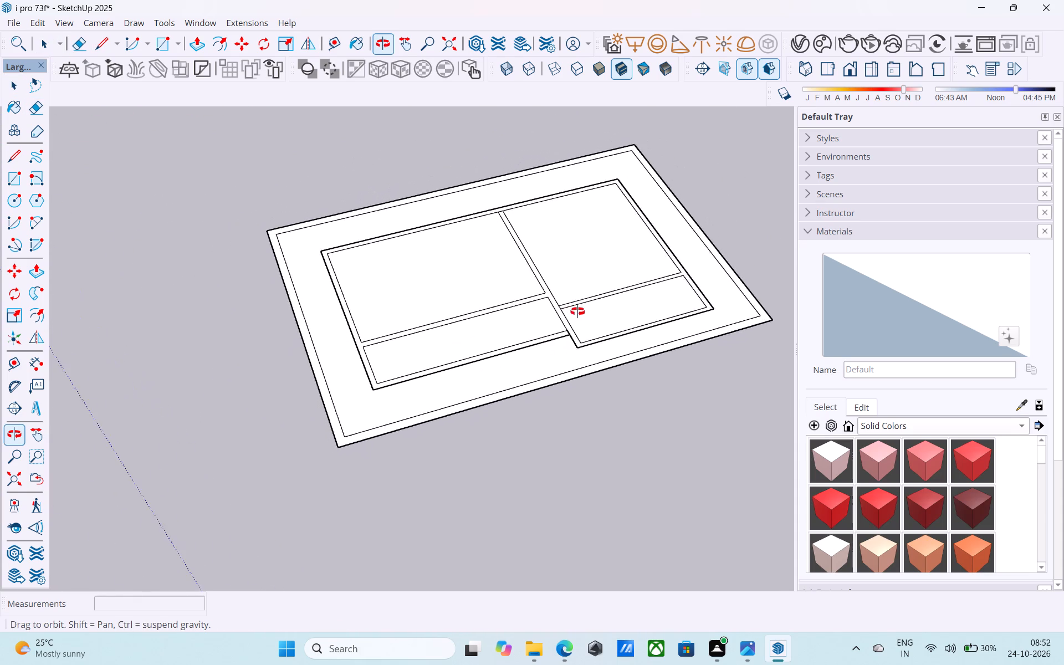
pyautogui.moveTo(577, 311); pyautogui.dragTo(669, 317, button='middle')
pyautogui.keyDown('shift'); pyautogui.moveTo(576, 315); pyautogui.dragTo(585, 359, button='middle'); pyautogui.keyUp('shift')
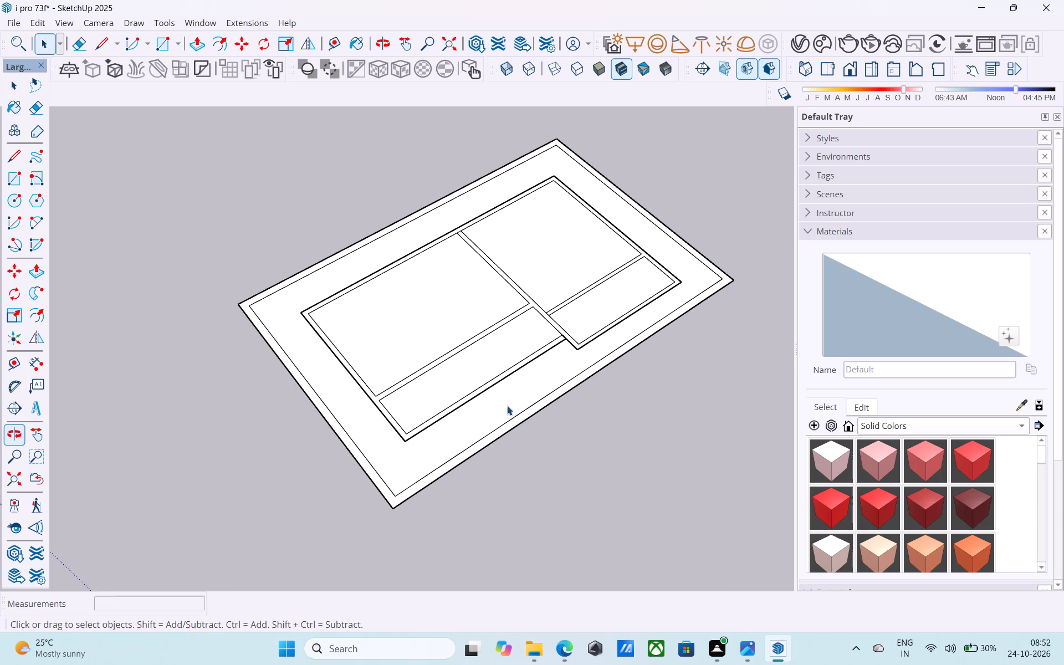
pyautogui.scroll(7, 389, 422)
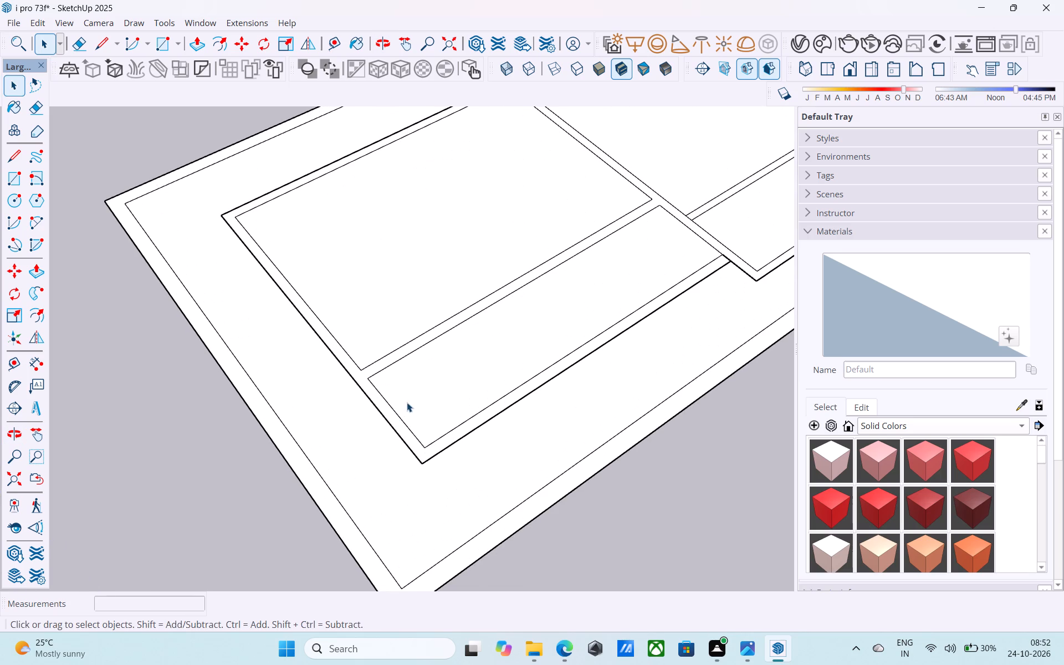
pyautogui.scroll(2, 407, 394)
pyautogui.click(383, 423)
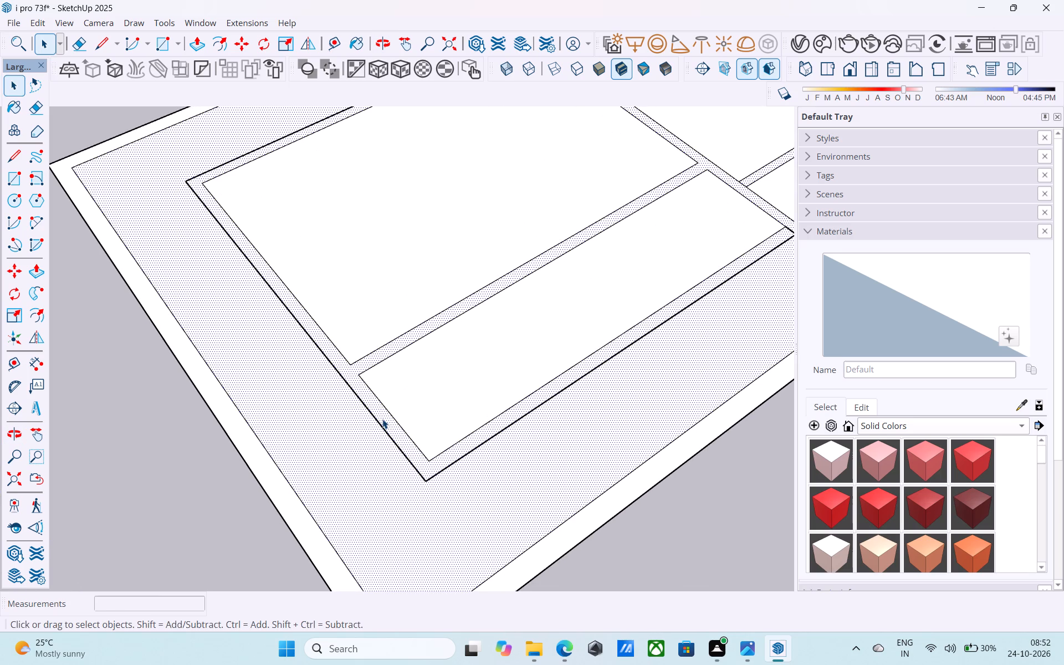
pyautogui.scroll(-7, 381, 419)
pyautogui.moveTo(380, 417); pyautogui.dragTo(366, 408, button='middle')
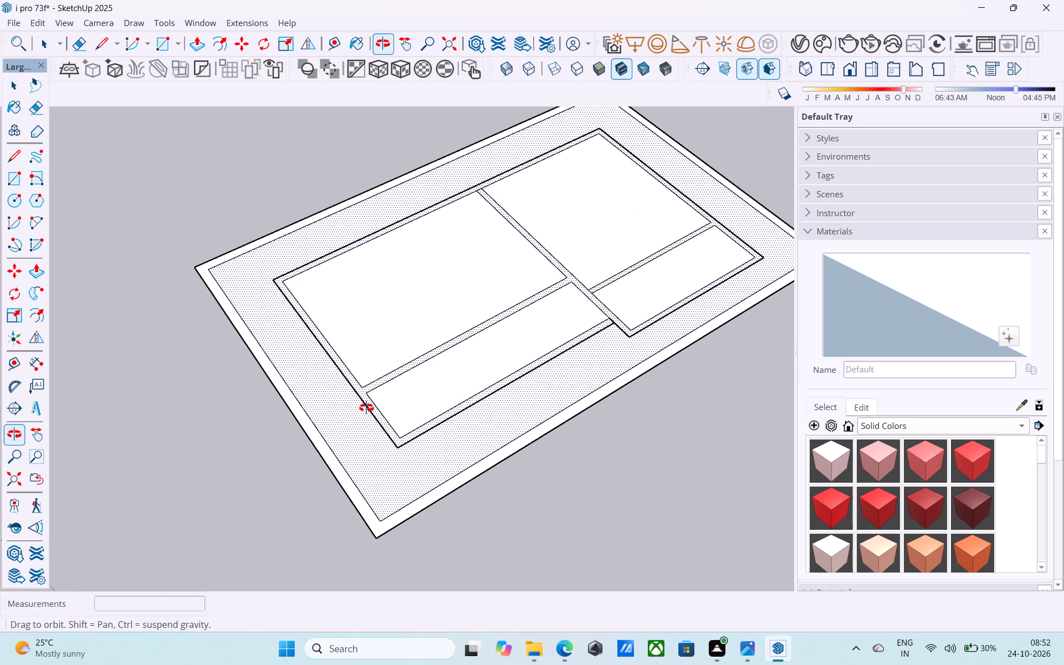
pyautogui.moveTo(366, 408); pyautogui.dragTo(415, 150, button='middle')
pyautogui.moveTo(471, 451); pyautogui.dragTo(521, 233, button='middle')
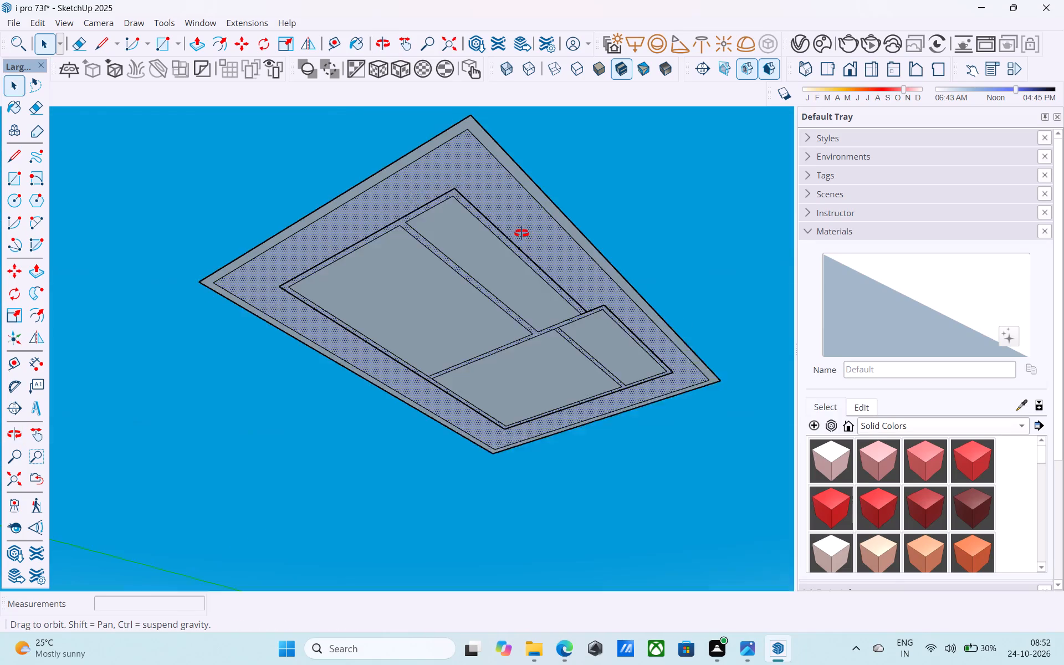
pyautogui.moveTo(521, 233); pyautogui.dragTo(419, 641, button='middle')
pyautogui.scroll(1, 418, 641)
pyautogui.scroll(5, 396, 432)
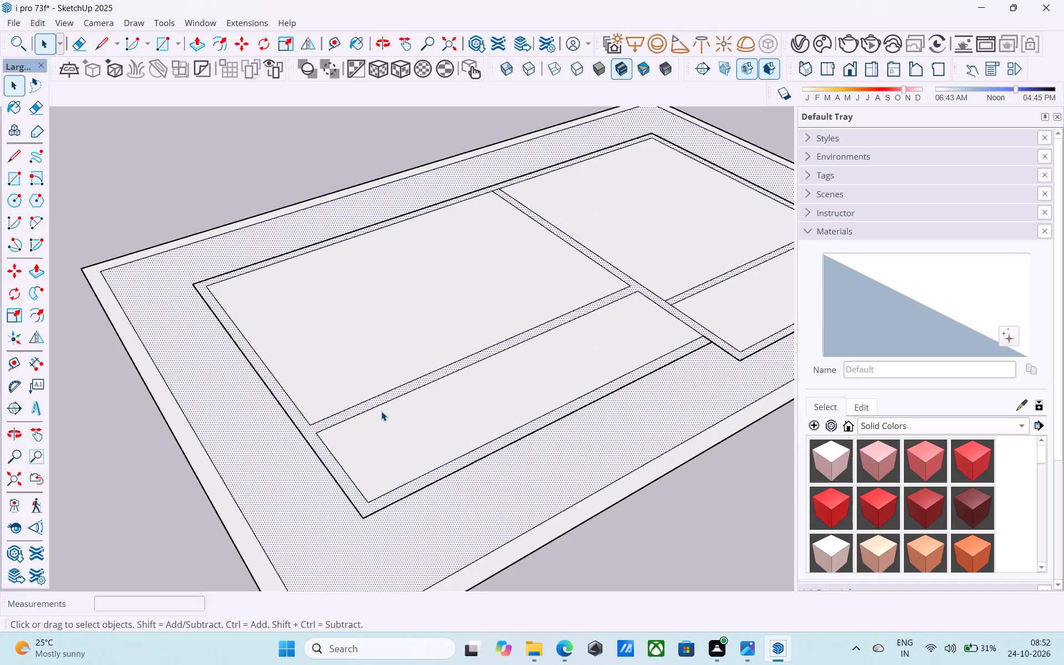
pyautogui.moveTo(378, 410); pyautogui.dragTo(360, 417, button='middle')
pyautogui.scroll(-1, 360, 417)
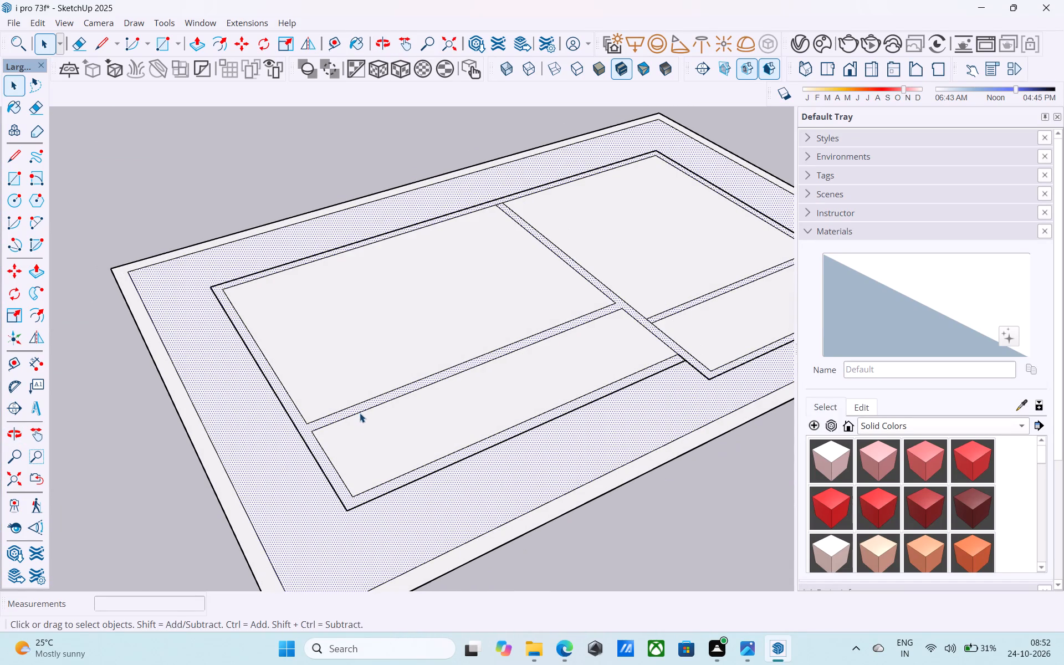
pyautogui.click(361, 424)
pyautogui.click(342, 389)
pyautogui.click(668, 284)
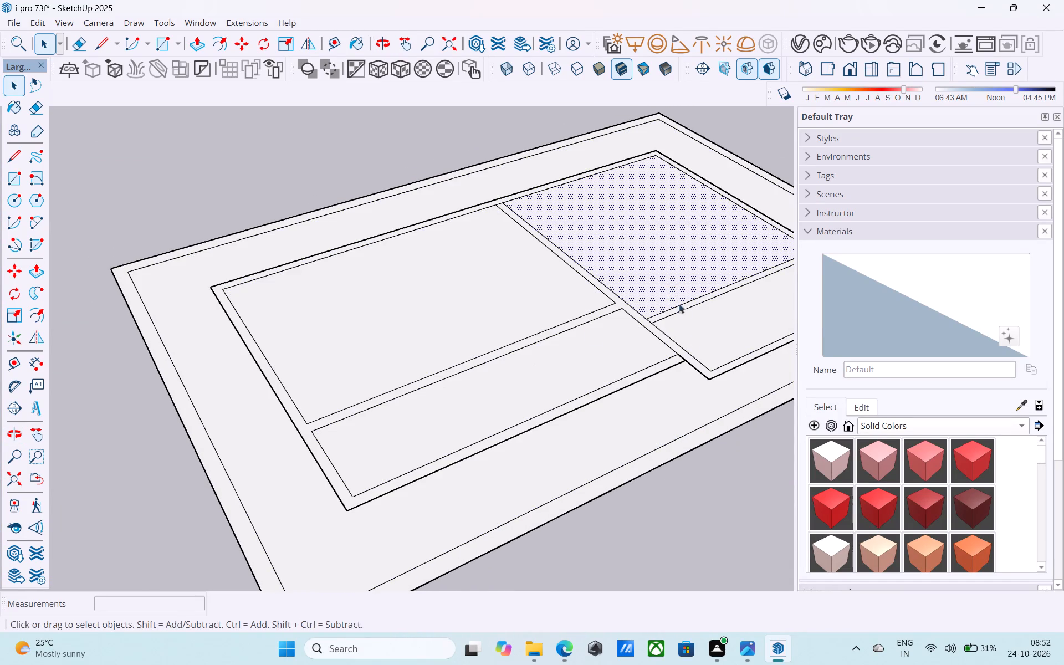
pyautogui.click(706, 340)
# Draw a 16' by 6" rectangle over the larger room's end wall, from its inner corner to the opposite outer corner, and check its face.
pyautogui.press('r')
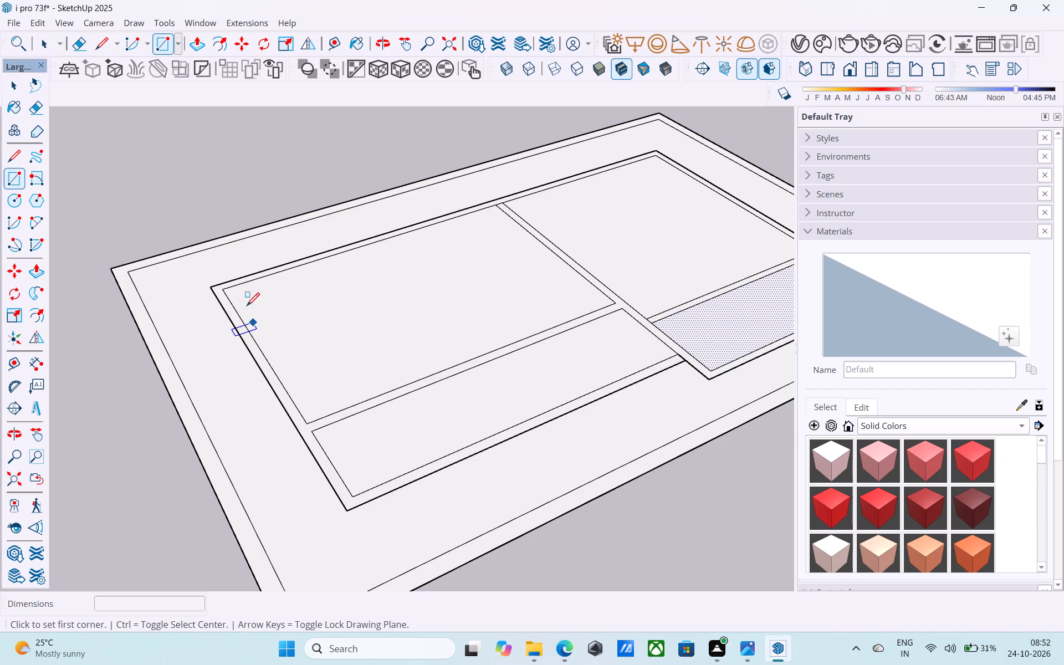
pyautogui.click(224, 288)
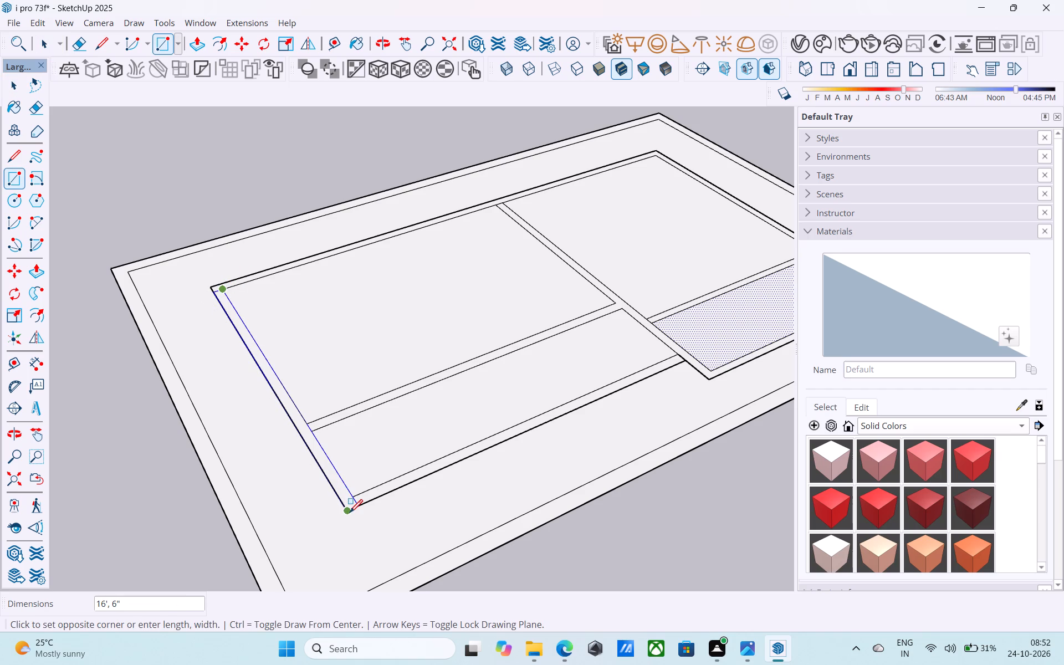
pyautogui.click(350, 514)
pyautogui.press('space')
pyautogui.click(344, 498)
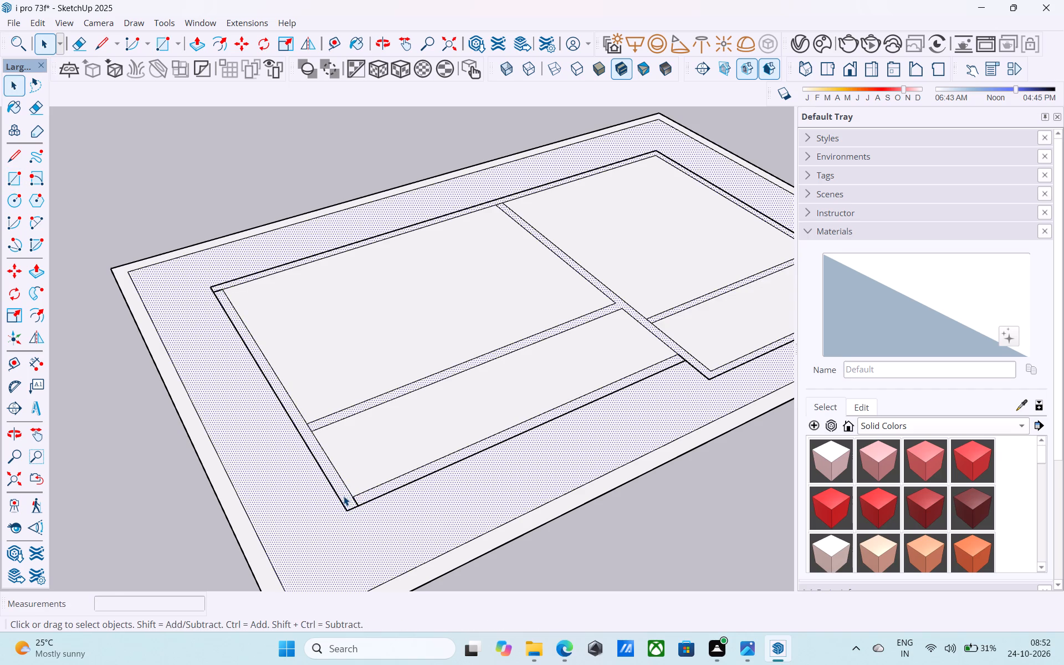
# Erase the outer wall lines along the recessed room block's end wall and near long wall, and along the far long wall.
pyautogui.press('e')
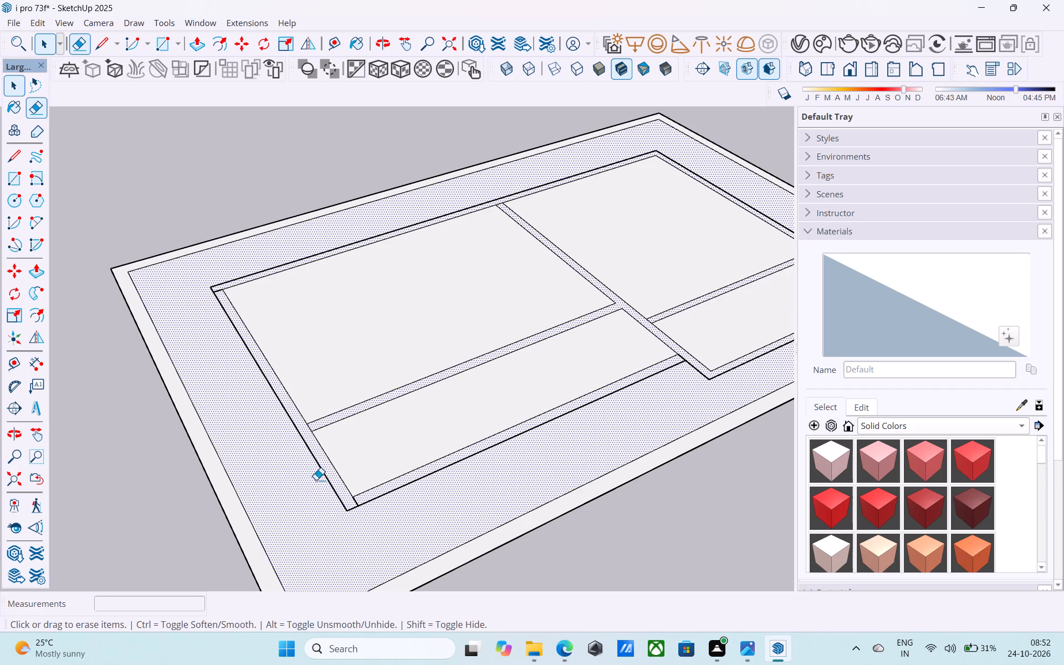
pyautogui.moveTo(328, 462); pyautogui.dragTo(319, 464)
pyautogui.hotkey('ctrl', 'z')
pyautogui.moveTo(319, 462); pyautogui.dragTo(309, 462)
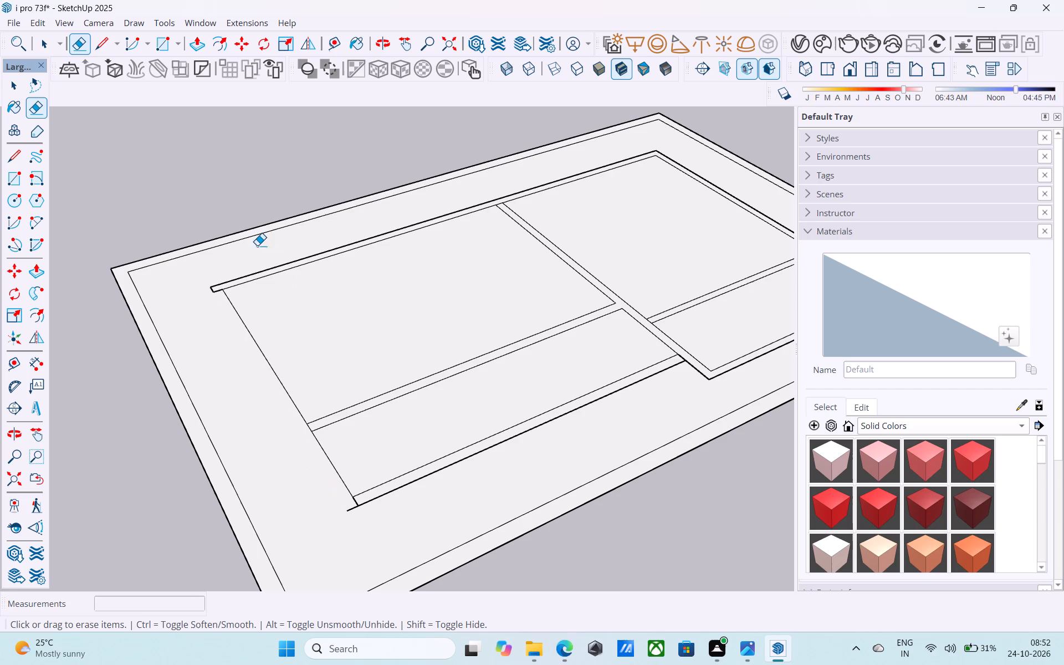
pyautogui.moveTo(213, 291); pyautogui.dragTo(205, 283)
pyautogui.press('space')
pyautogui.click(231, 300)
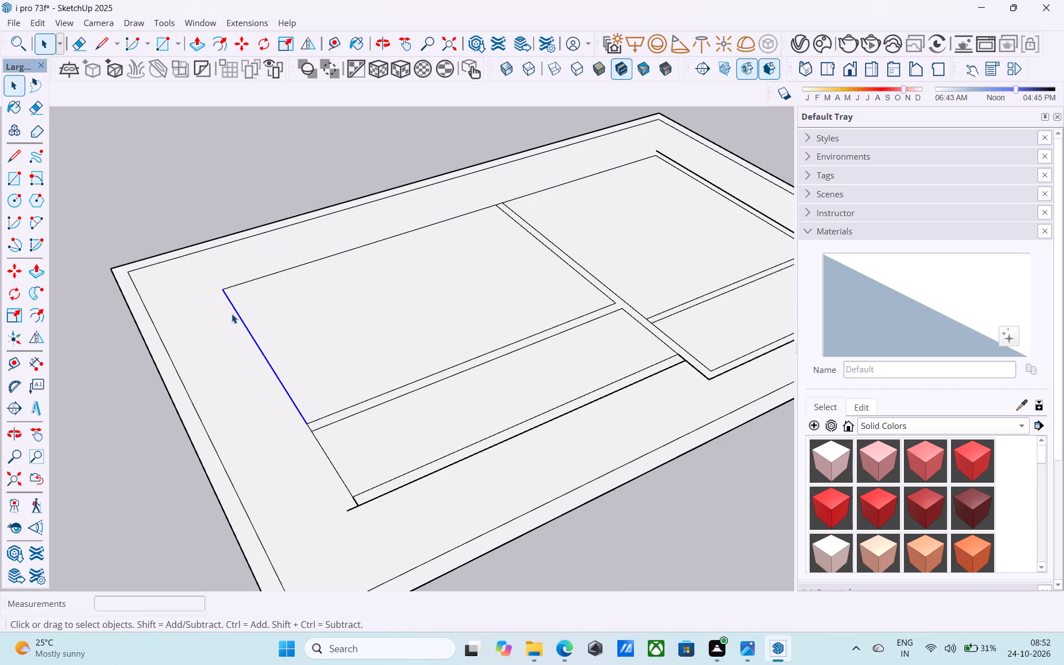
pyautogui.press('e')
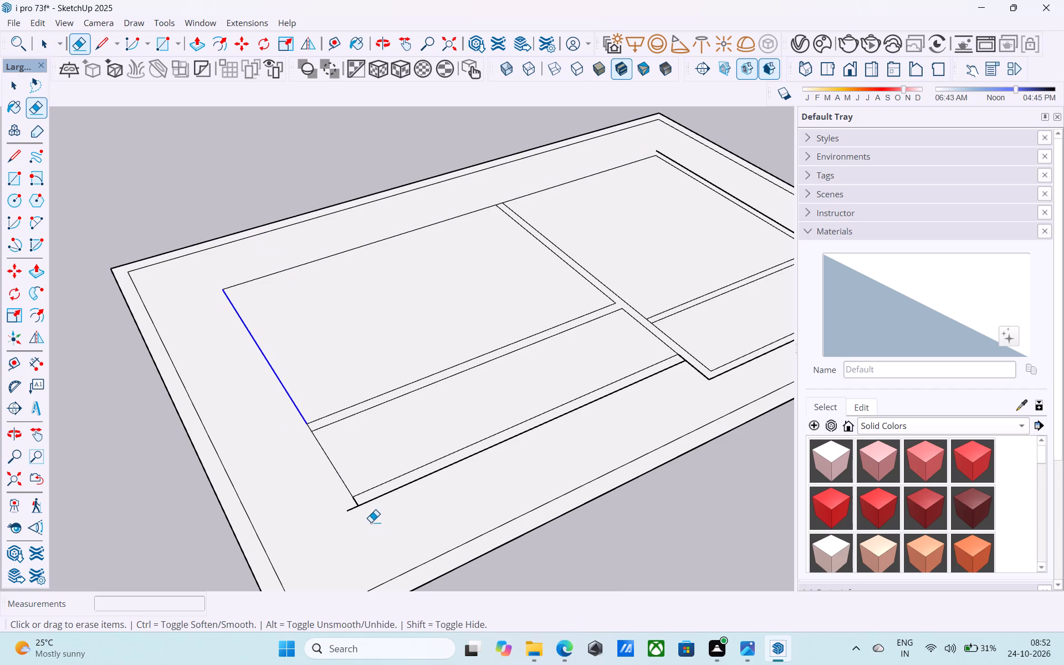
pyautogui.moveTo(355, 510); pyautogui.dragTo(346, 503)
pyautogui.moveTo(356, 505); pyautogui.dragTo(361, 501)
pyautogui.moveTo(362, 501); pyautogui.dragTo(362, 514)
pyautogui.press('space')
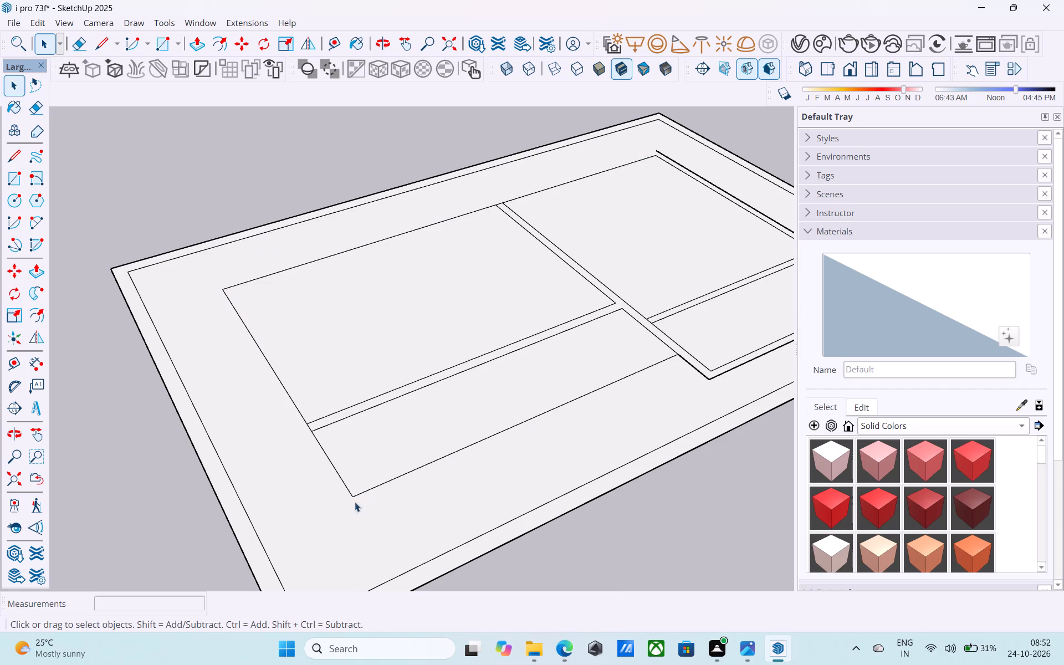
# Copy the inner line segments of the recessed block's end wall 6" outward.
pyautogui.click(237, 310)
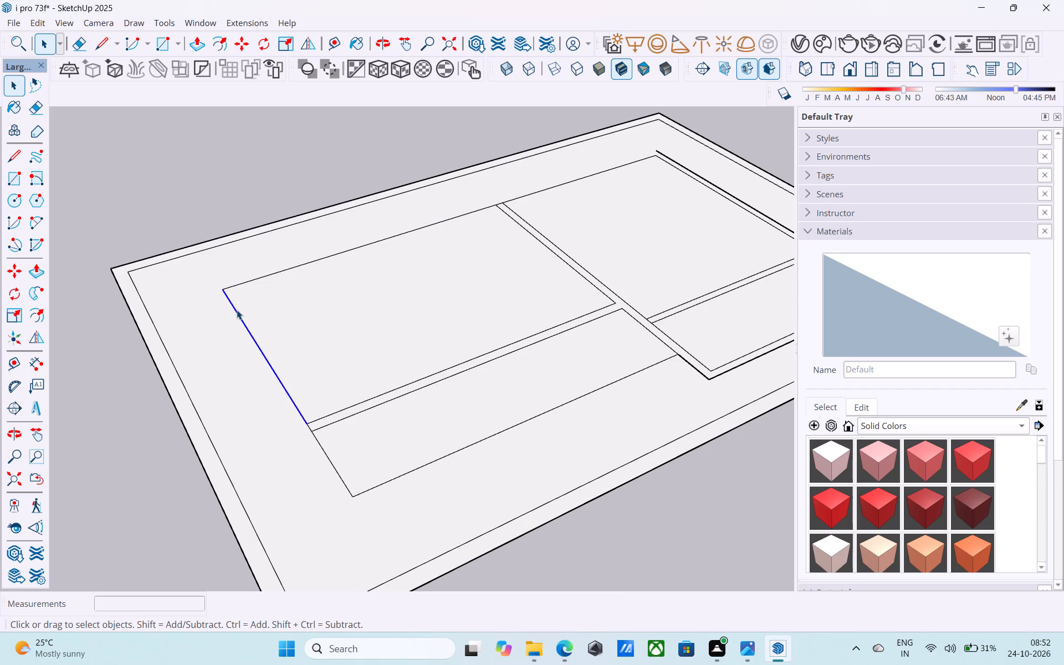
pyautogui.keyDown('shift'); pyautogui.click(322, 447); pyautogui.keyUp('shift')
pyautogui.keyDown('shift'); pyautogui.click(309, 427); pyautogui.keyUp('shift')
pyautogui.press('m')
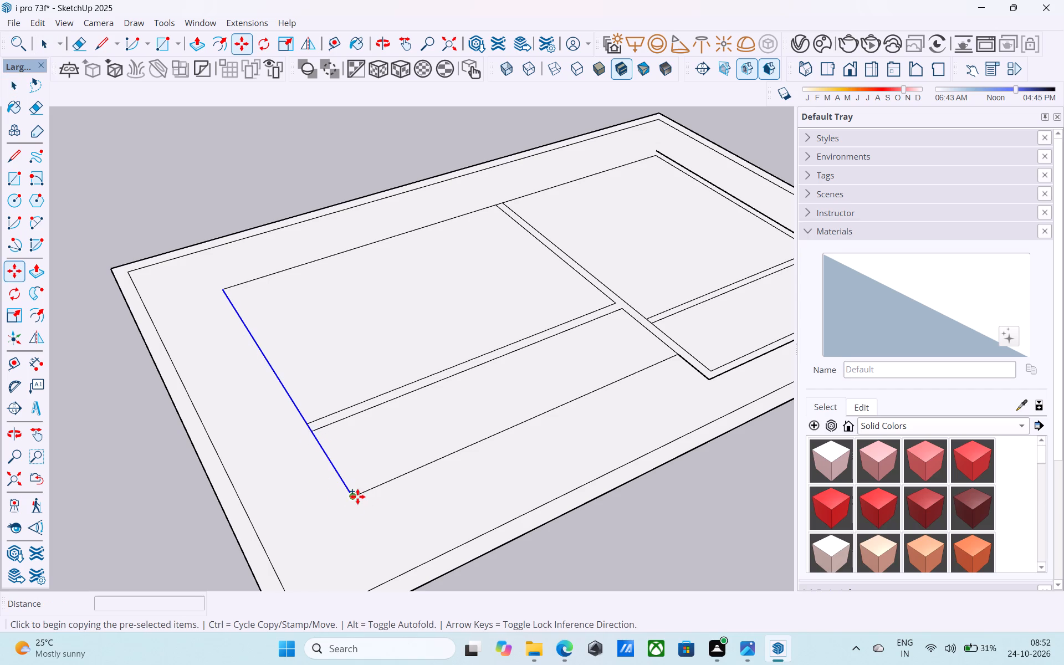
pyautogui.click(357, 497)
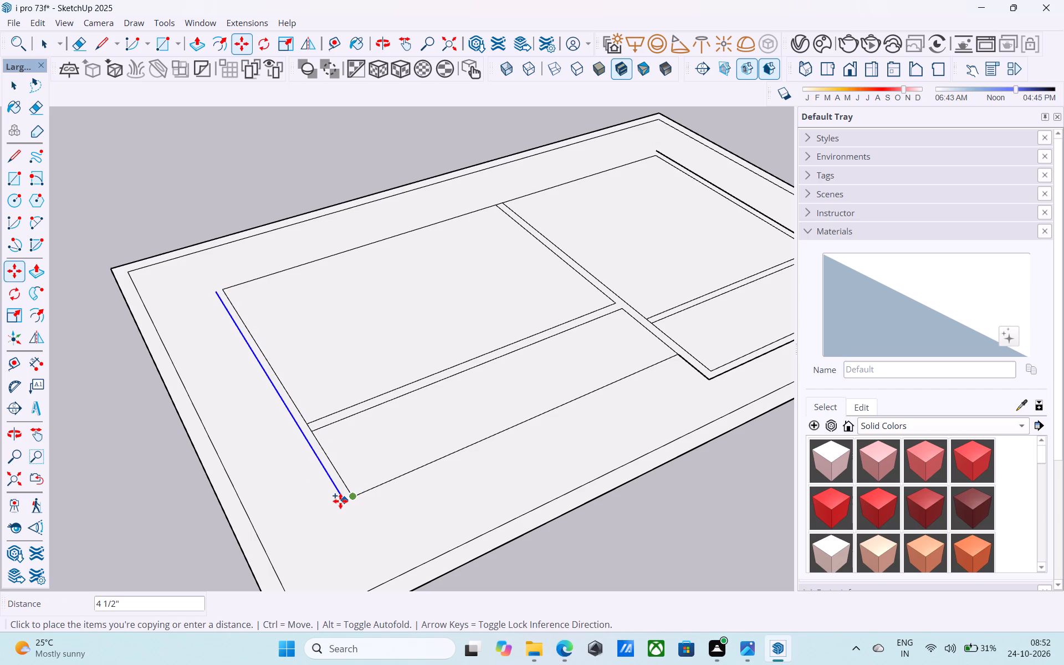
pyautogui.write('6"')
pyautogui.press('Return')
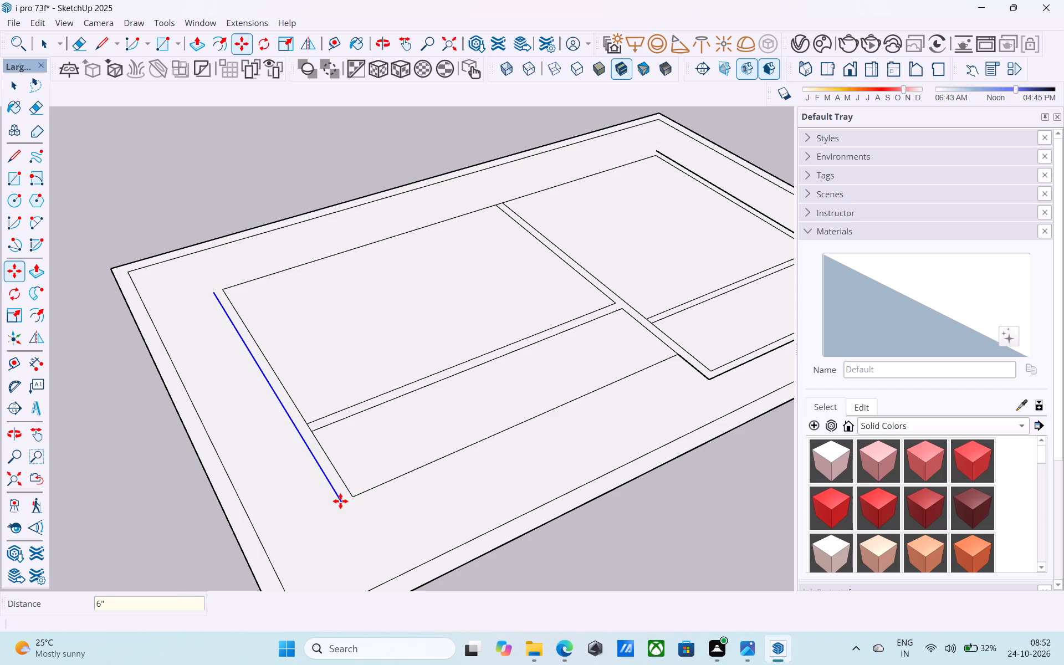
pyautogui.press('space')
# Copy the inner line of the recessed block's near long wall 6" outward.
pyautogui.click(362, 494)
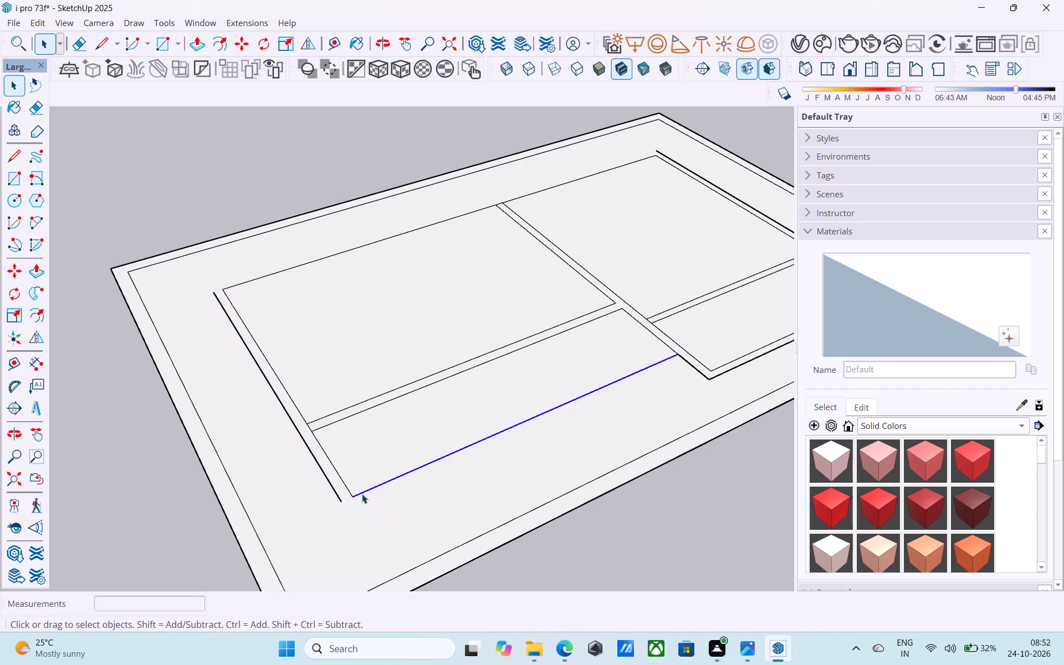
pyautogui.press('m')
pyautogui.click(352, 496)
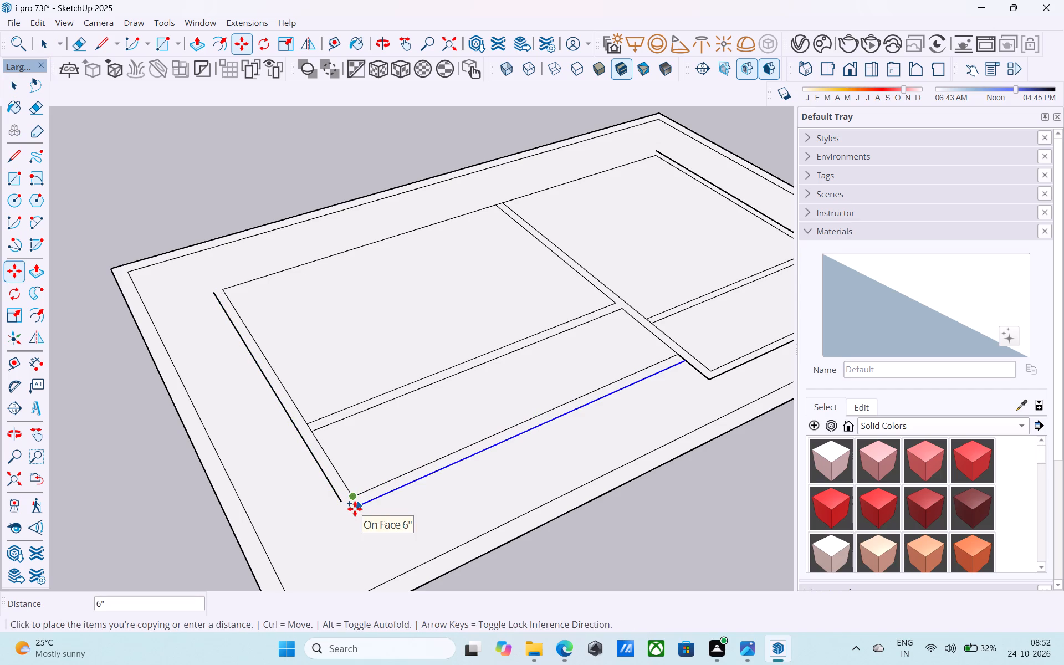
pyautogui.click(355, 509)
# Extend the two copied lines until they meet at the outer corner, and erase the overshoot beyond it.
pyautogui.press('l')
pyautogui.scroll(3, 358, 512)
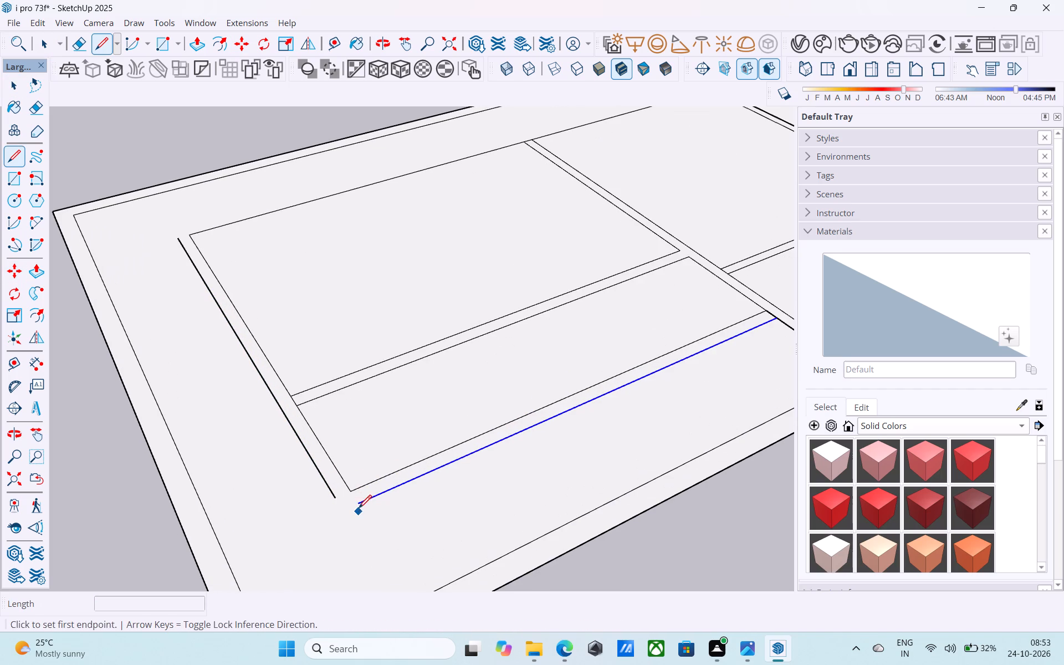
pyautogui.click(358, 505)
pyautogui.click(317, 519)
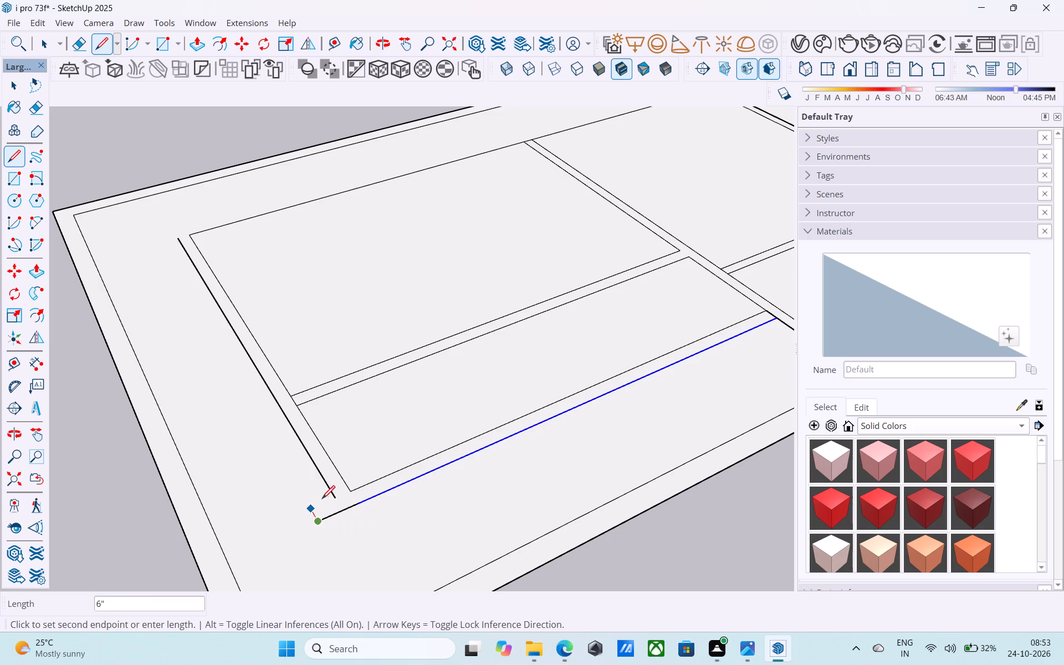
pyautogui.press('l')
pyautogui.click(335, 495)
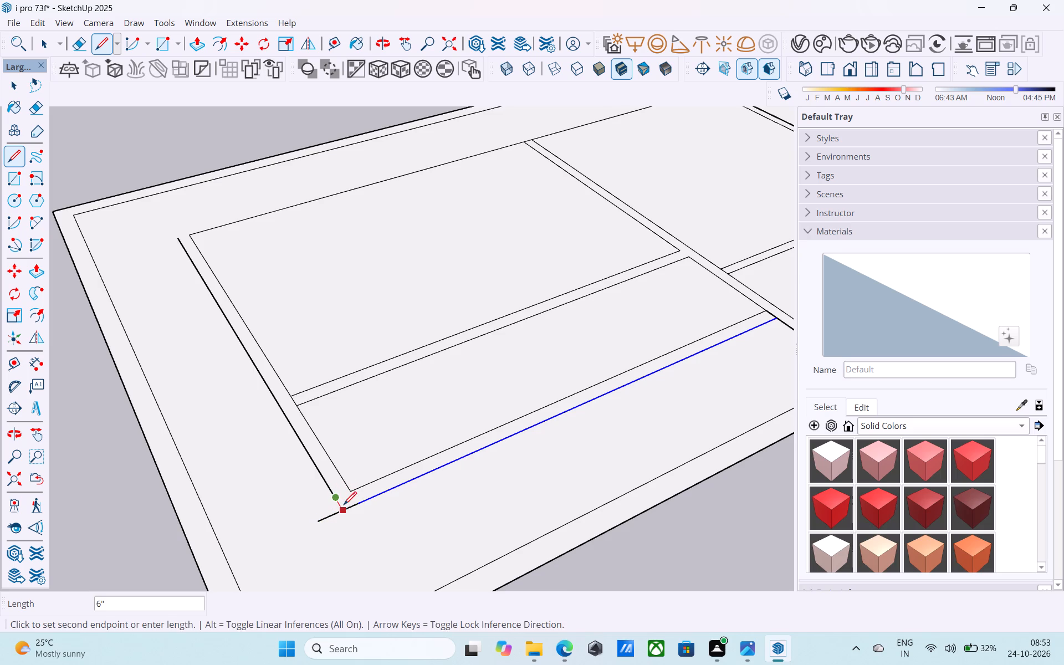
pyautogui.click(344, 506)
pyautogui.press('space')
pyautogui.press('e')
pyautogui.moveTo(330, 518); pyautogui.dragTo(325, 516)
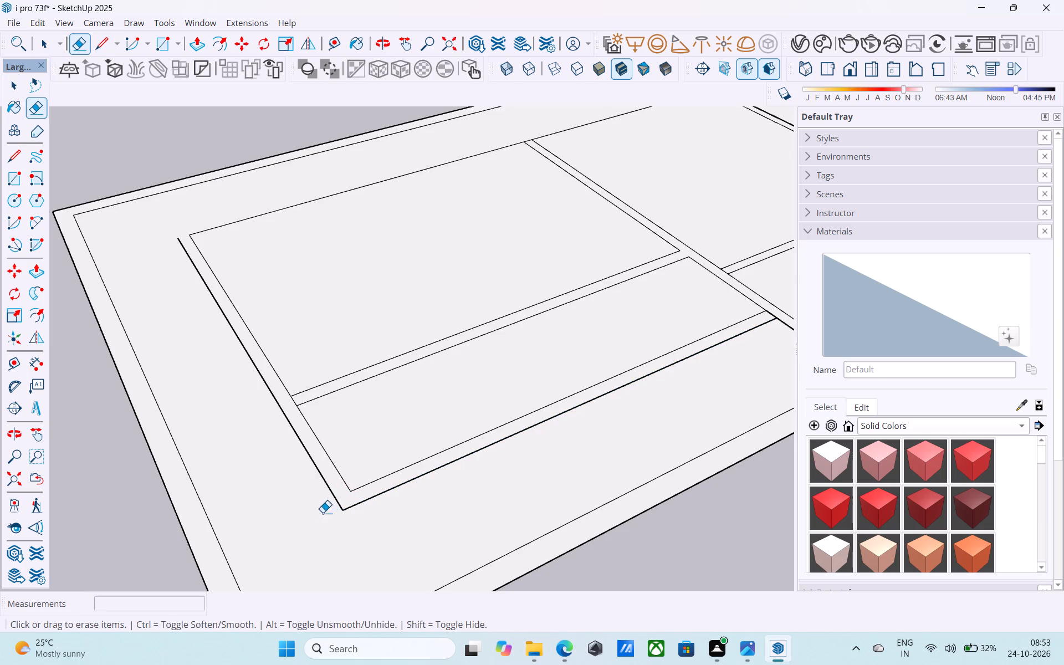
# Erase all the double boundary lines of the plot surrounding the rooms, leaving only the room block.
pyautogui.moveTo(336, 523); pyautogui.dragTo(273, 475, button='middle')
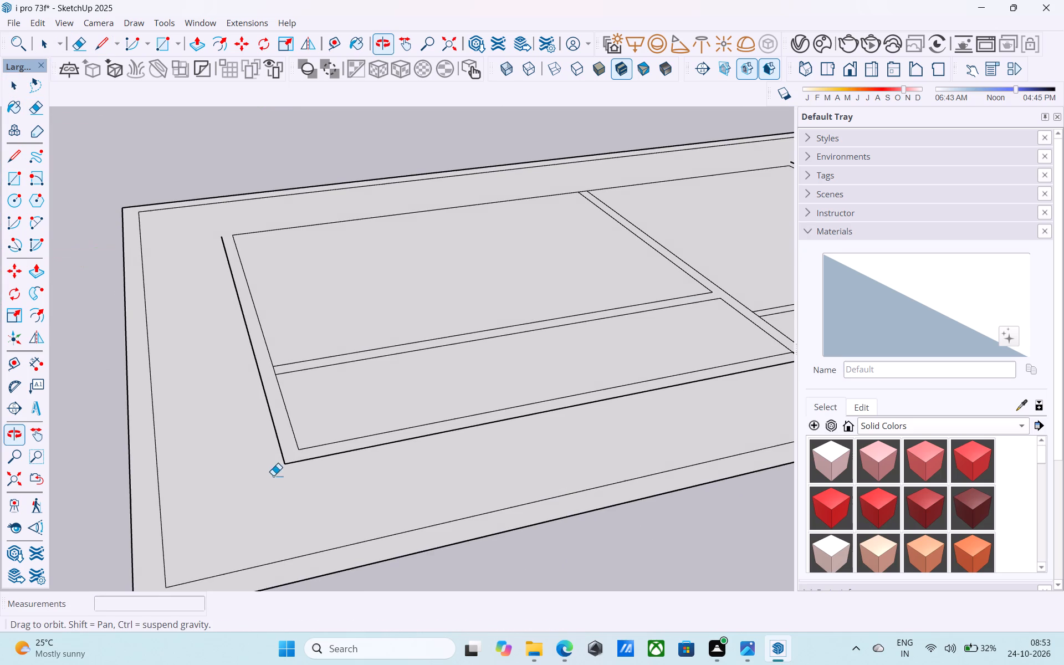
pyautogui.press('space')
pyautogui.click(300, 441)
pyautogui.click(278, 454)
pyautogui.click(284, 449)
pyautogui.scroll(-11, 272, 453)
pyautogui.moveTo(410, 427); pyautogui.dragTo(321, 489, button='middle')
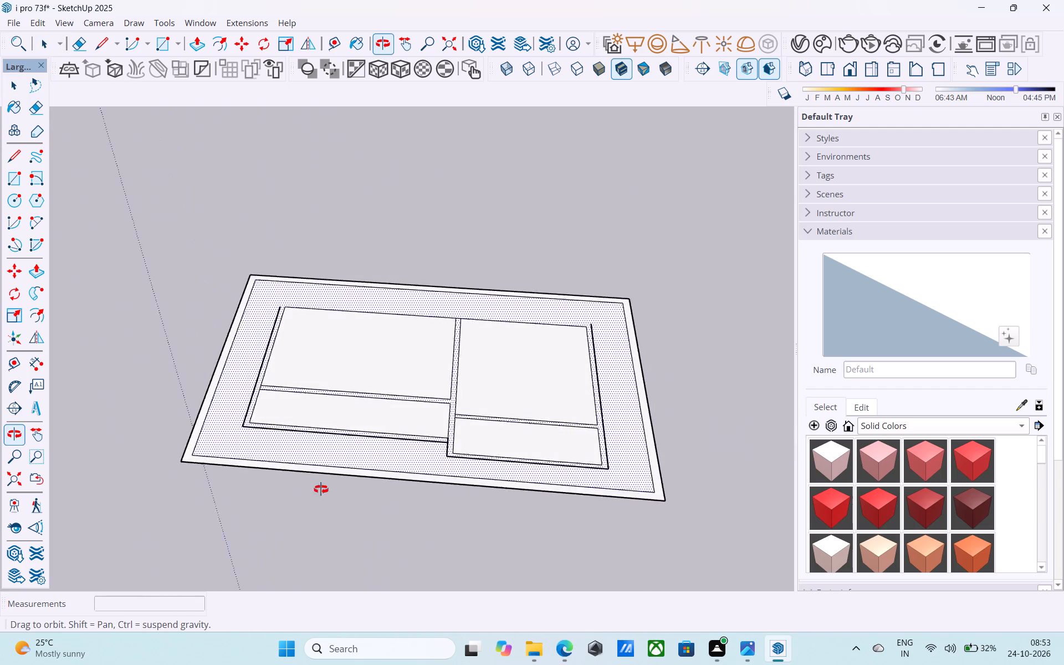
pyautogui.moveTo(321, 489); pyautogui.dragTo(361, 487, button='middle')
pyautogui.press('e')
pyautogui.moveTo(267, 495); pyautogui.dragTo(109, 405)
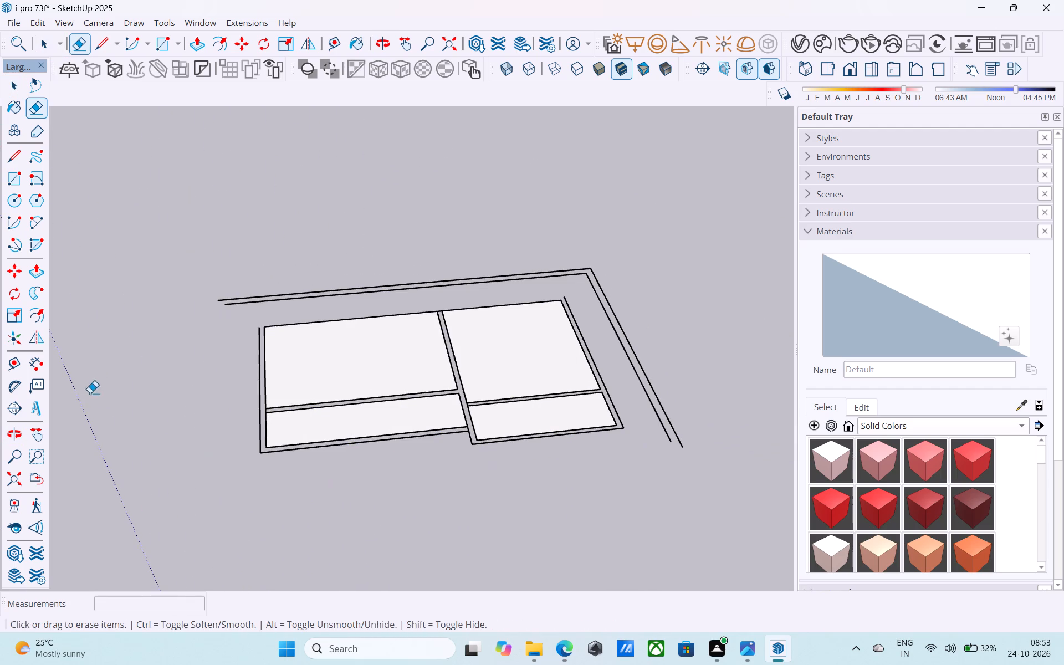
pyautogui.moveTo(348, 306); pyautogui.dragTo(470, 181)
pyautogui.moveTo(631, 347); pyautogui.dragTo(616, 347)
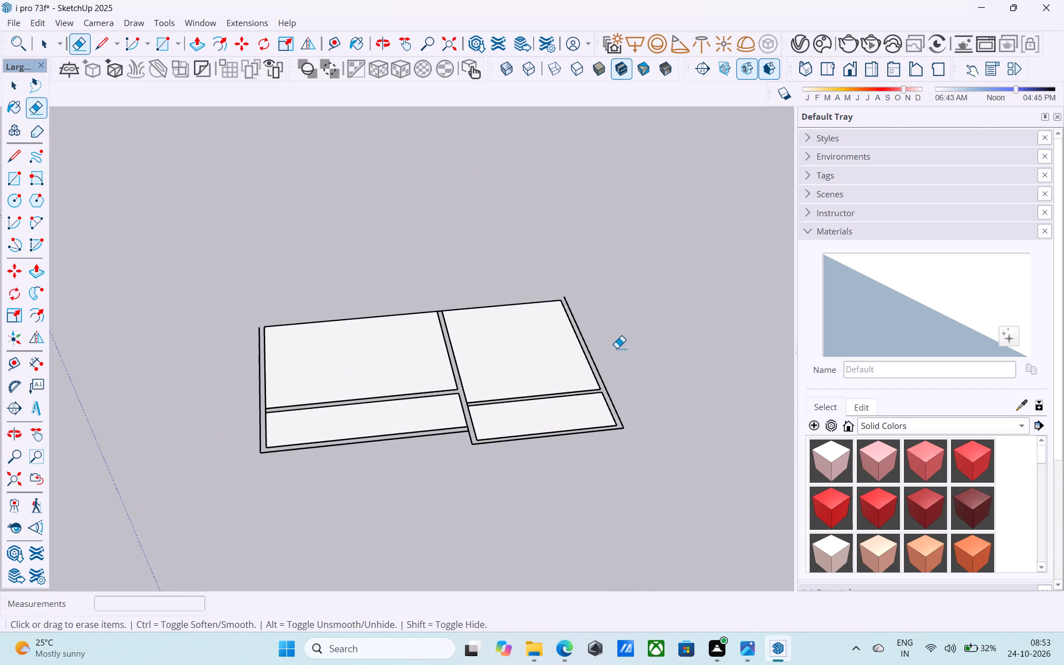
pyautogui.press('space')
# Copy the recessed block's inner line on the far long wall 6" outward.
pyautogui.moveTo(572, 305); pyautogui.dragTo(594, 489, button='middle')
pyautogui.scroll(3, 323, 339)
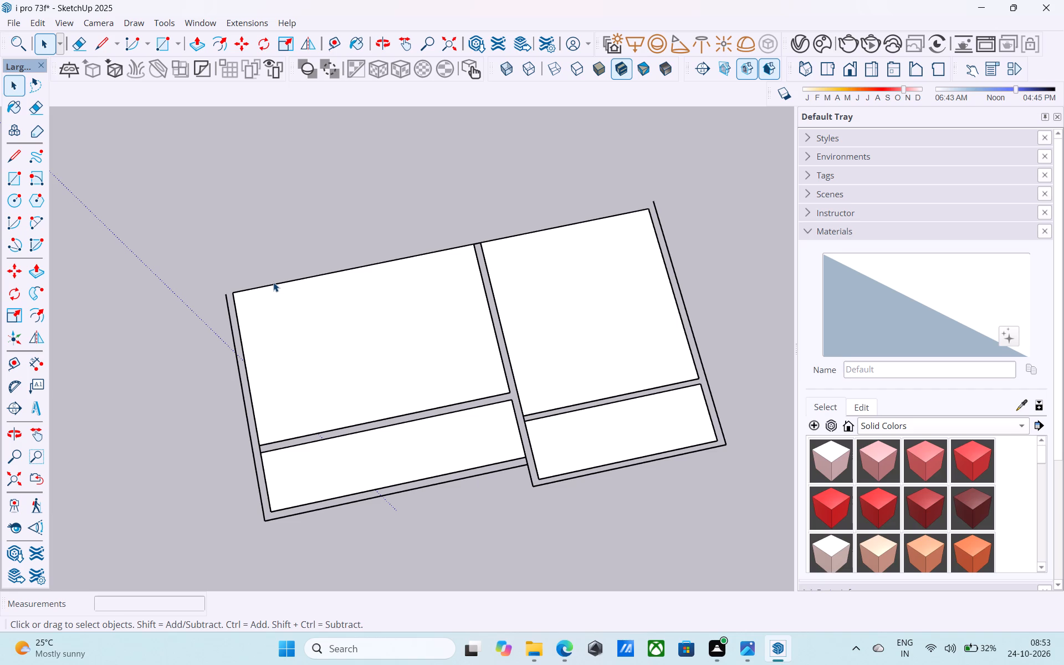
pyautogui.click(275, 284)
pyautogui.press('m')
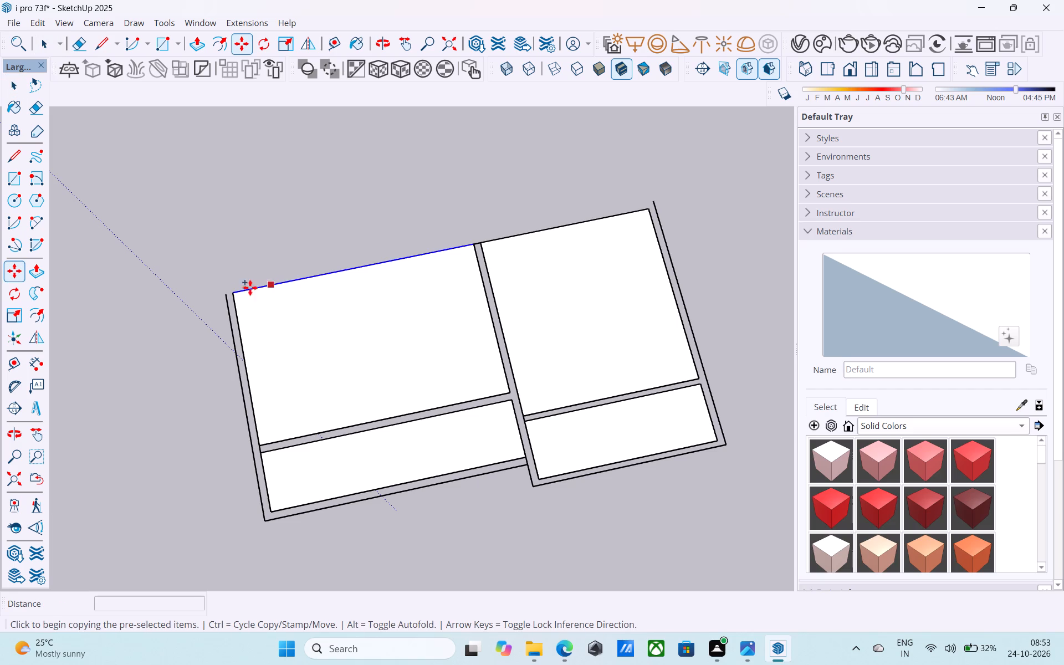
pyautogui.click(233, 291)
pyautogui.click(231, 282)
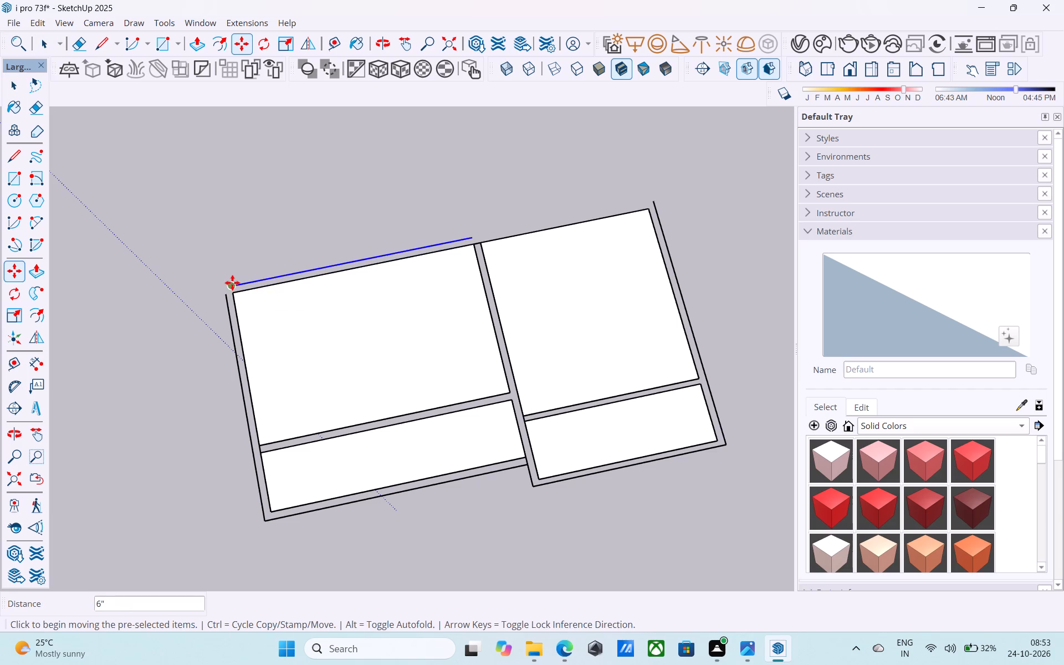
# Extend the copied far-wall line and the end wall's outer line to a shared corner, and erase the overshoot.
pyautogui.scroll(16, 233, 283)
pyautogui.press('l')
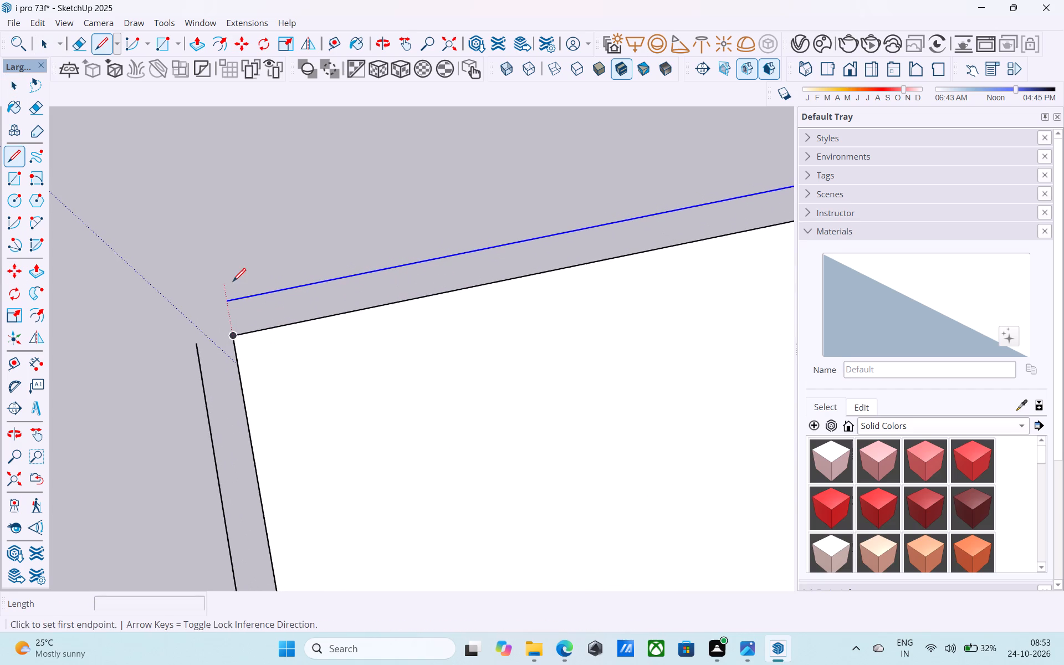
pyautogui.click(225, 301)
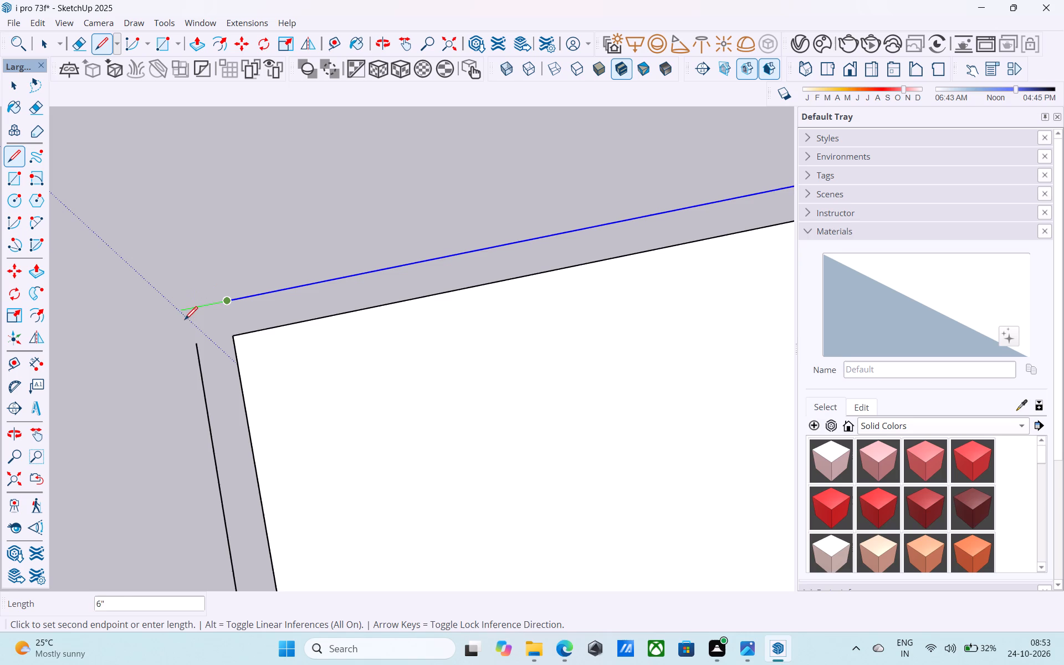
pyautogui.moveTo(193, 340); pyautogui.dragTo(348, 183, button='middle')
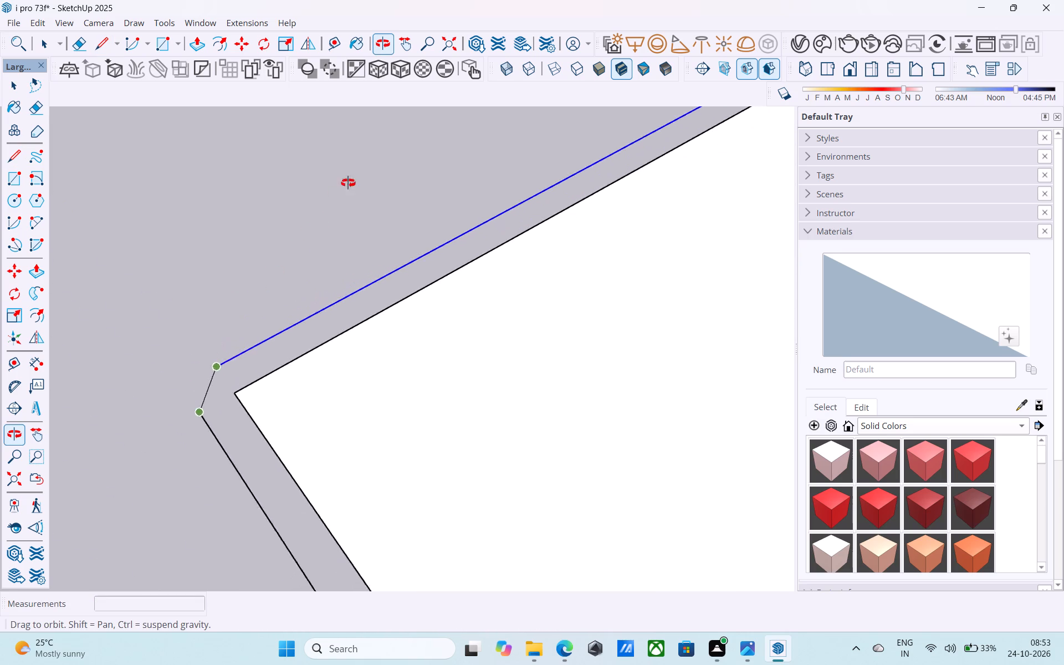
pyautogui.moveTo(348, 183); pyautogui.dragTo(199, 259, button='middle')
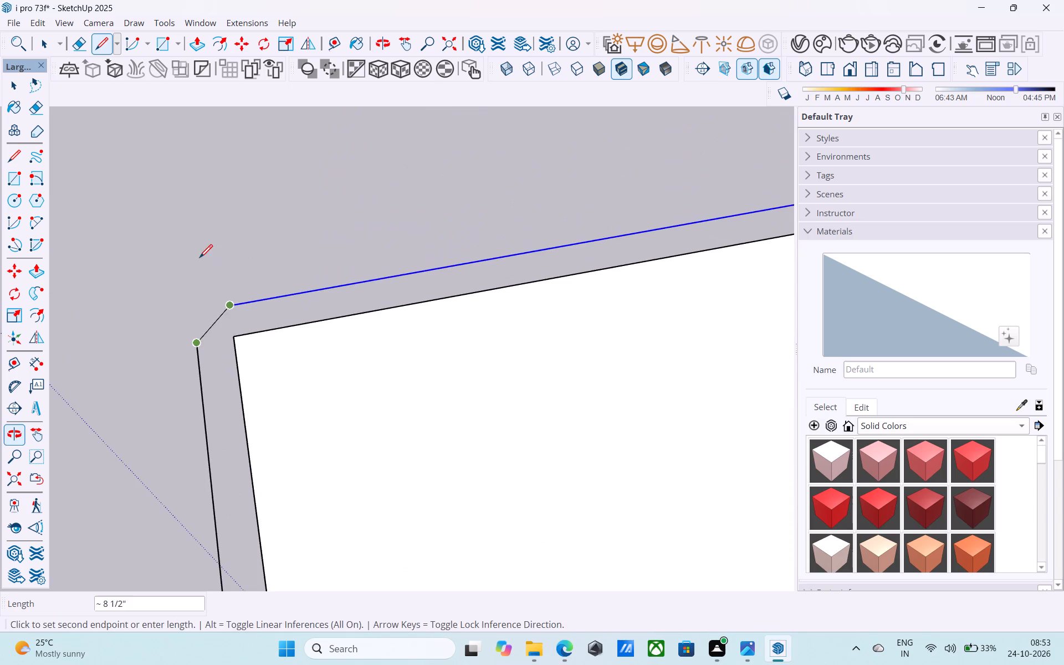
pyautogui.click(158, 315)
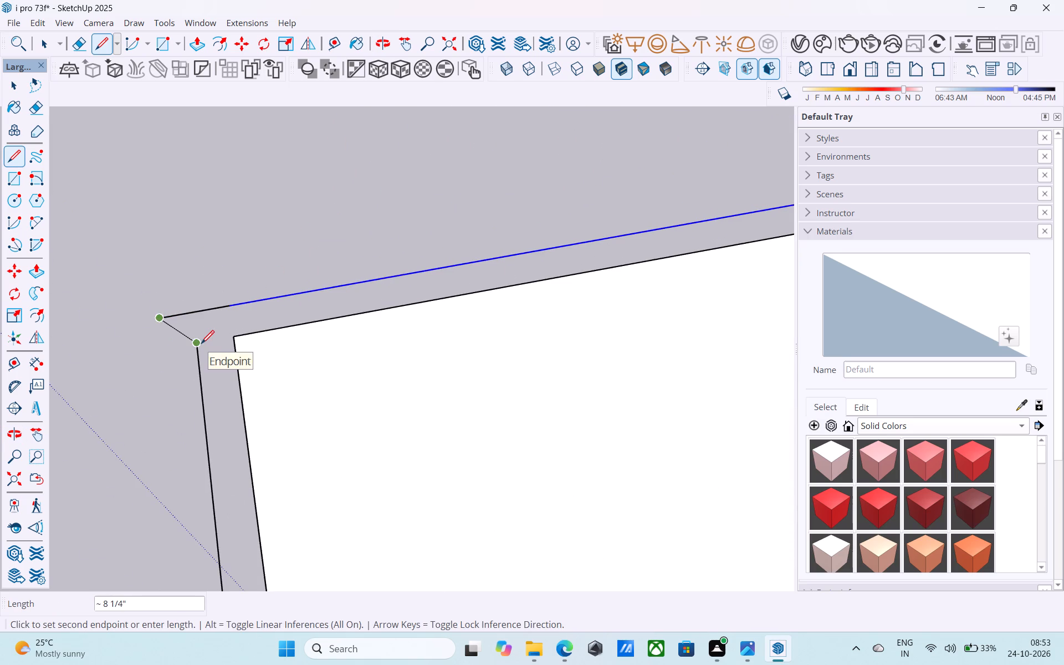
pyautogui.press('l')
pyautogui.click(201, 343)
pyautogui.click(193, 313)
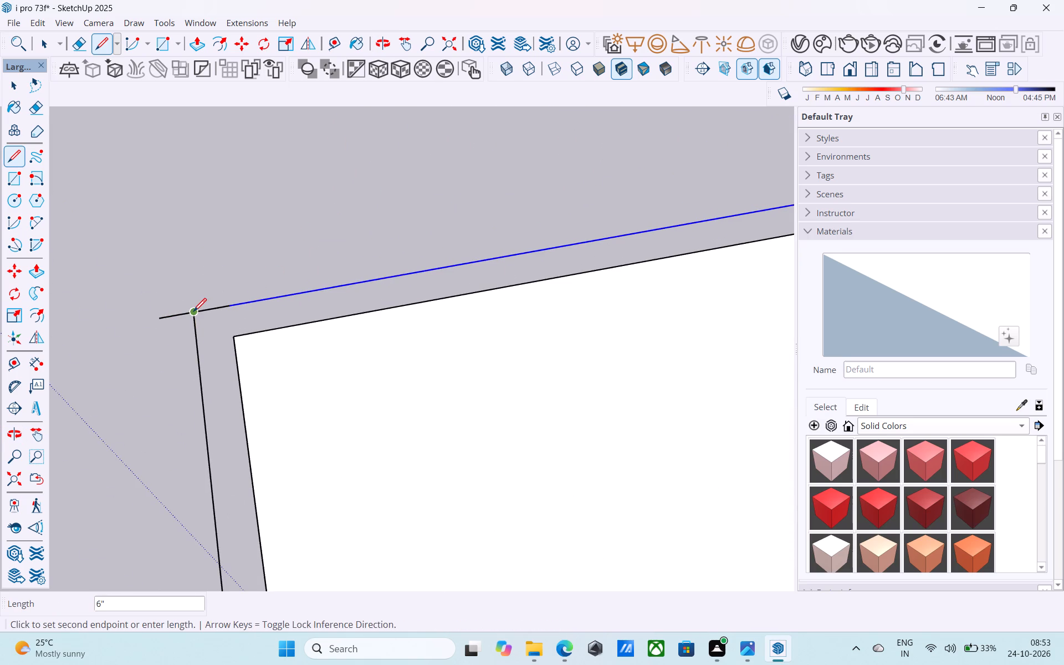
pyautogui.press('e')
pyautogui.moveTo(176, 315); pyautogui.dragTo(178, 291)
# Draw the rest of the far wall's outer line from the copied line's end to the opposite end wall's outer line.
pyautogui.scroll(-19, 181, 279)
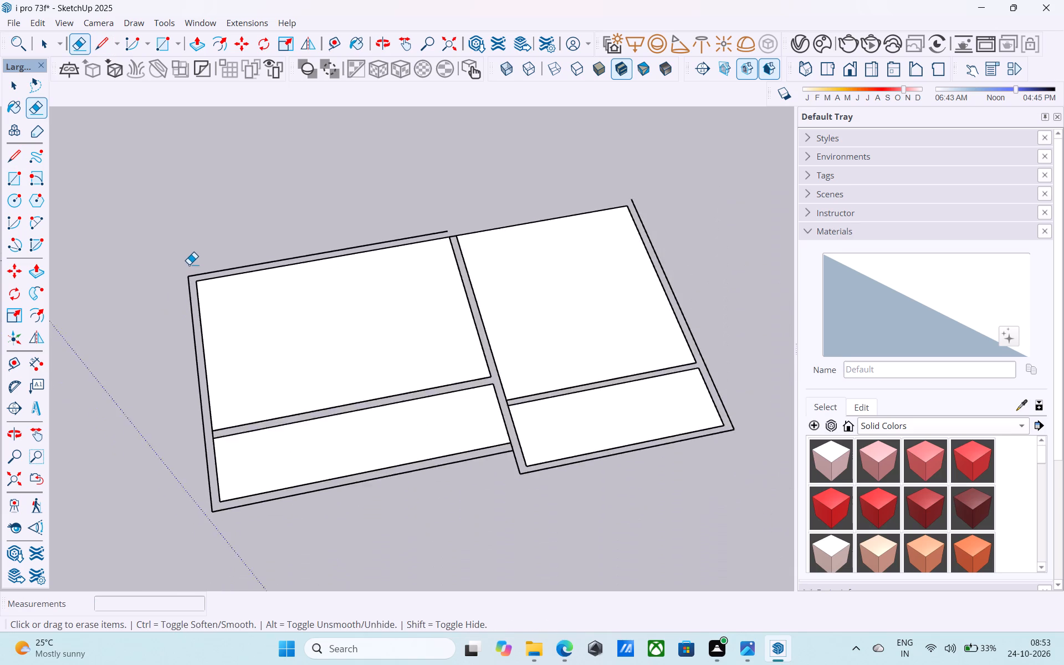
pyautogui.scroll(-4, 189, 264)
pyautogui.moveTo(409, 260); pyautogui.dragTo(85, 321, button='middle')
pyautogui.moveTo(367, 323); pyautogui.dragTo(145, 319, button='middle')
pyautogui.scroll(6, 656, 356)
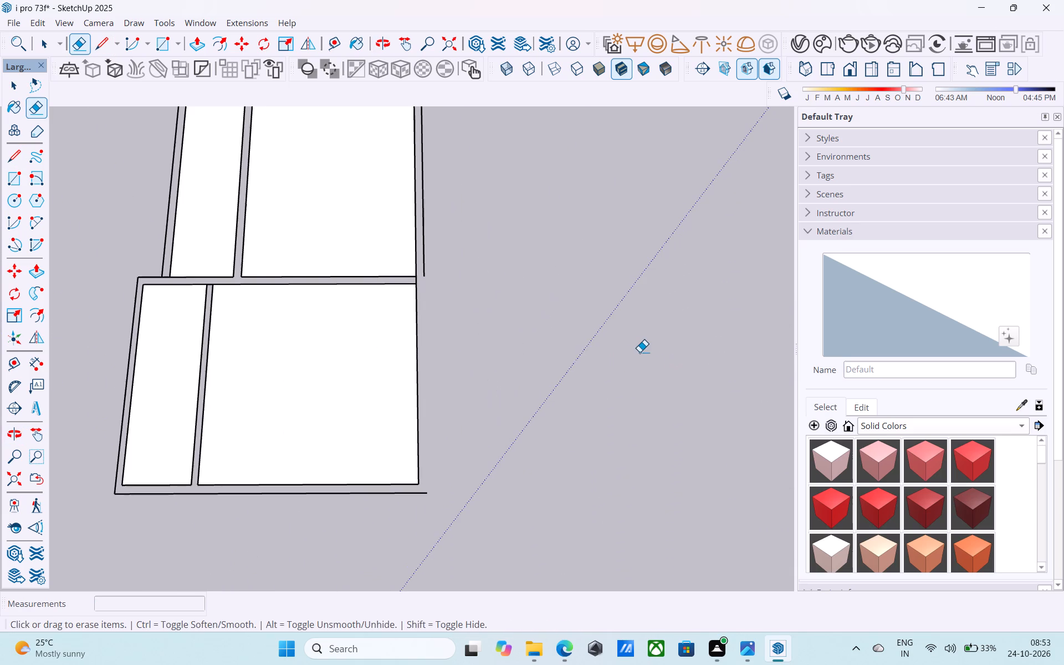
pyautogui.press('l')
pyautogui.click(421, 272)
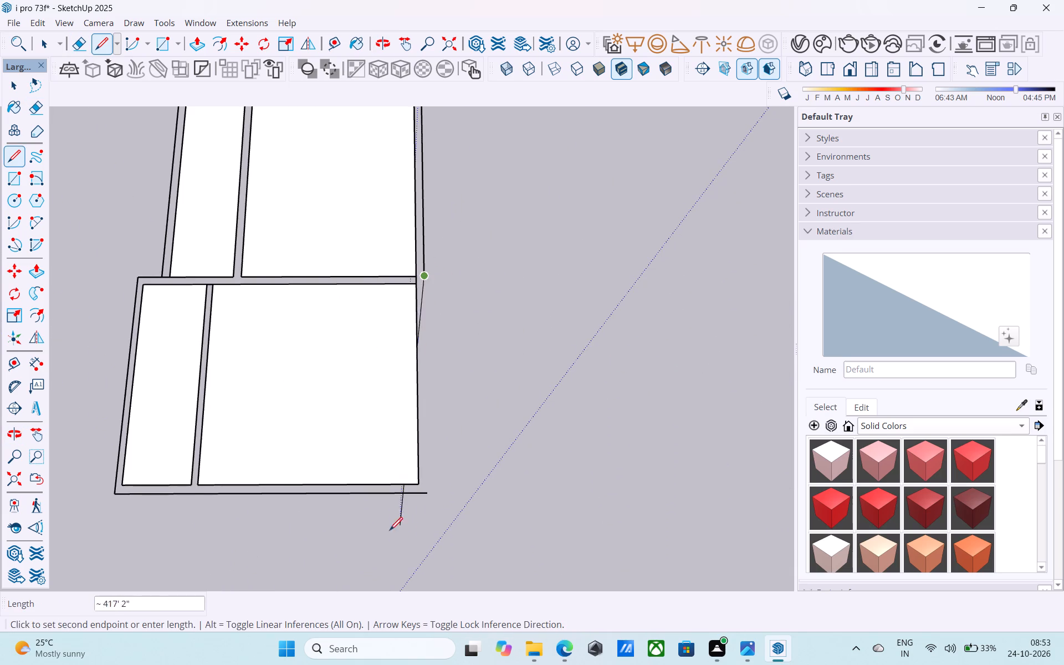
pyautogui.click(425, 494)
pyautogui.press('space')
# Draw a rectangle along the projecting block's end wall, from its outer corner to the opposite inner corner, to fill the walls with faces.
pyautogui.scroll(-2, 422, 479)
pyautogui.scroll(2, 422, 479)
pyautogui.scroll(-5, 422, 479)
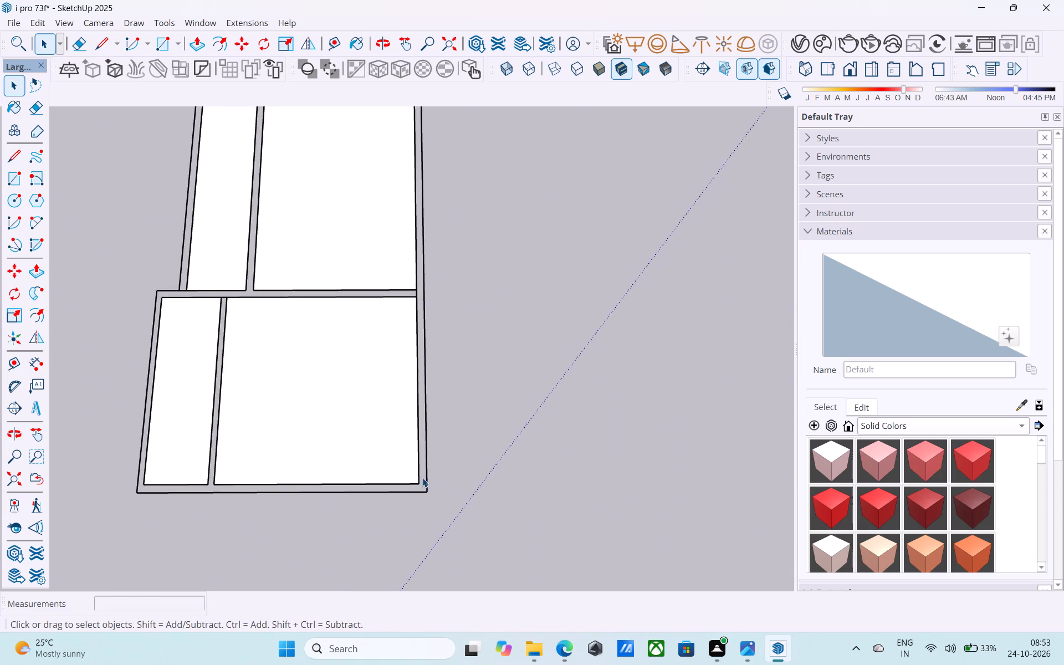
pyautogui.moveTo(330, 458); pyautogui.dragTo(366, 448, button='middle')
pyautogui.moveTo(366, 447); pyautogui.dragTo(418, 426, button='middle')
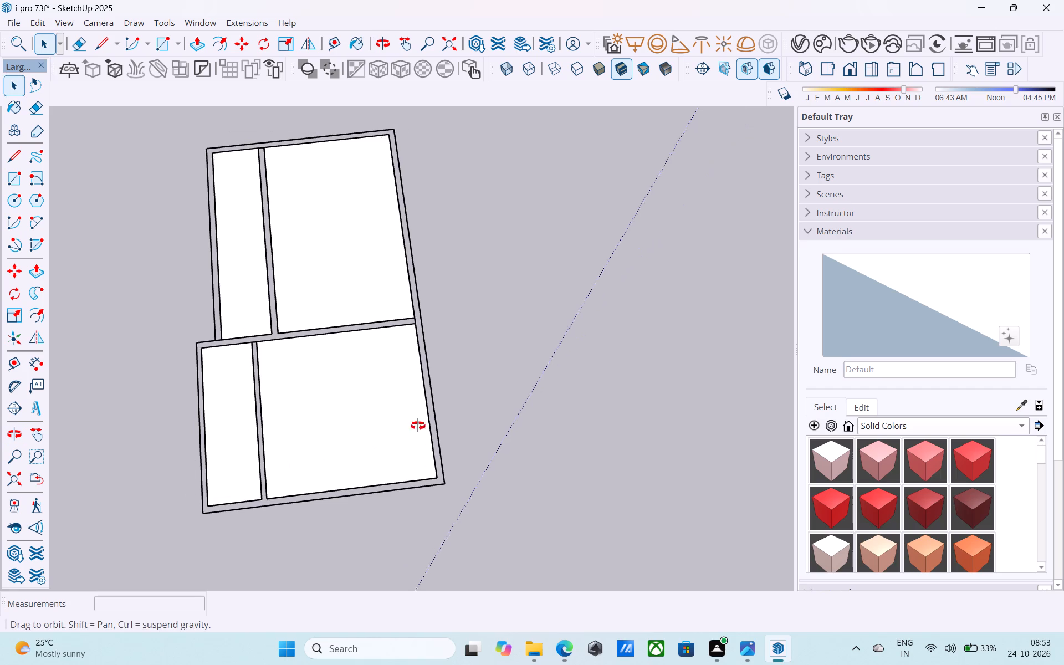
pyautogui.moveTo(418, 426); pyautogui.dragTo(856, 321, button='middle')
pyautogui.press('r')
pyautogui.scroll(8, 500, 354)
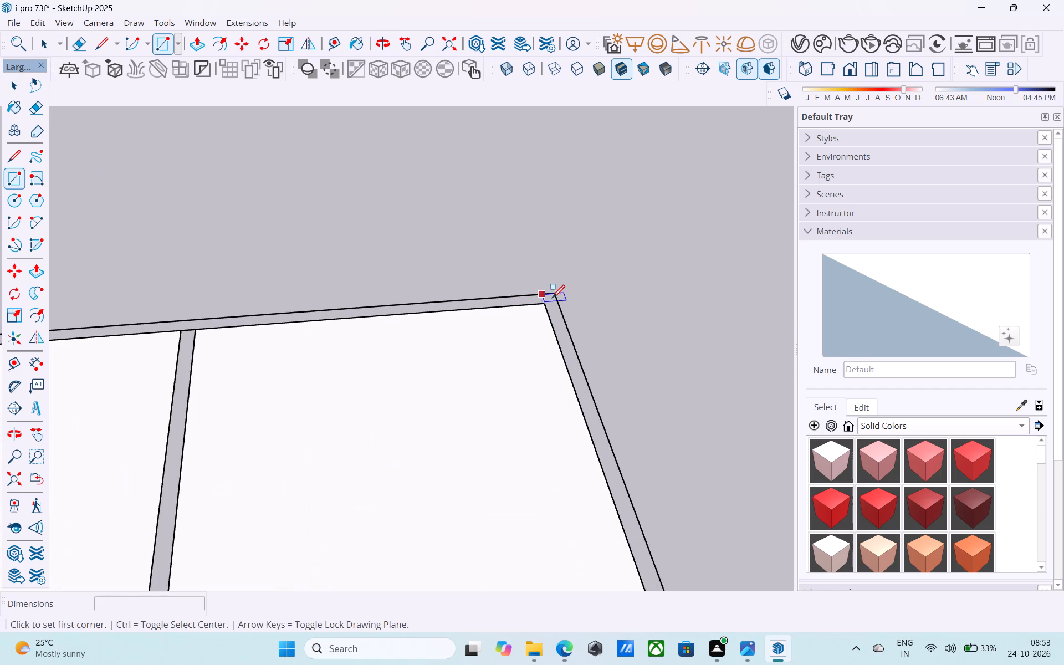
pyautogui.click(554, 299)
pyautogui.scroll(-10, 553, 299)
pyautogui.scroll(8, 617, 451)
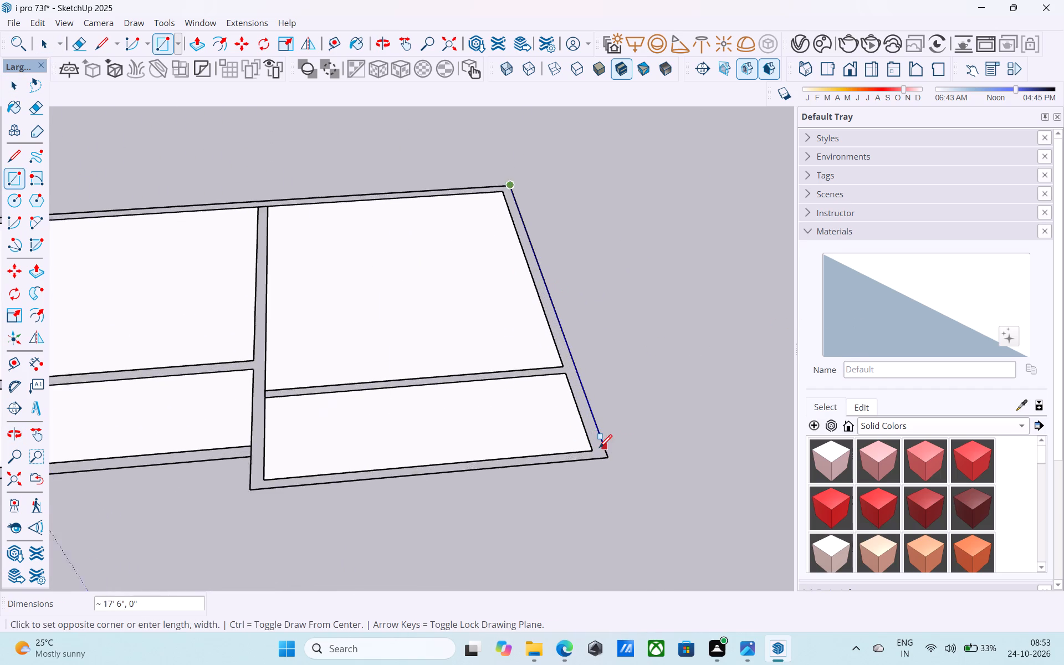
pyautogui.click(591, 452)
pyautogui.scroll(-7, 602, 447)
pyautogui.moveTo(540, 432); pyautogui.dragTo(509, 439, button='middle')
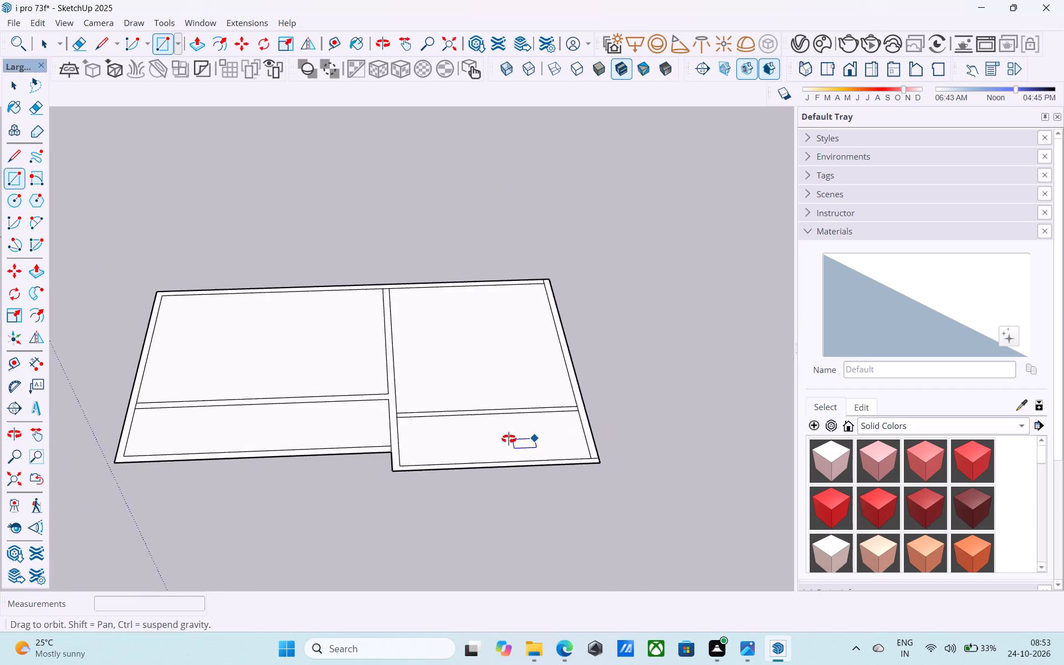
pyautogui.moveTo(509, 439); pyautogui.dragTo(483, 461, button='middle')
pyautogui.press('space')
pyautogui.click(382, 438)
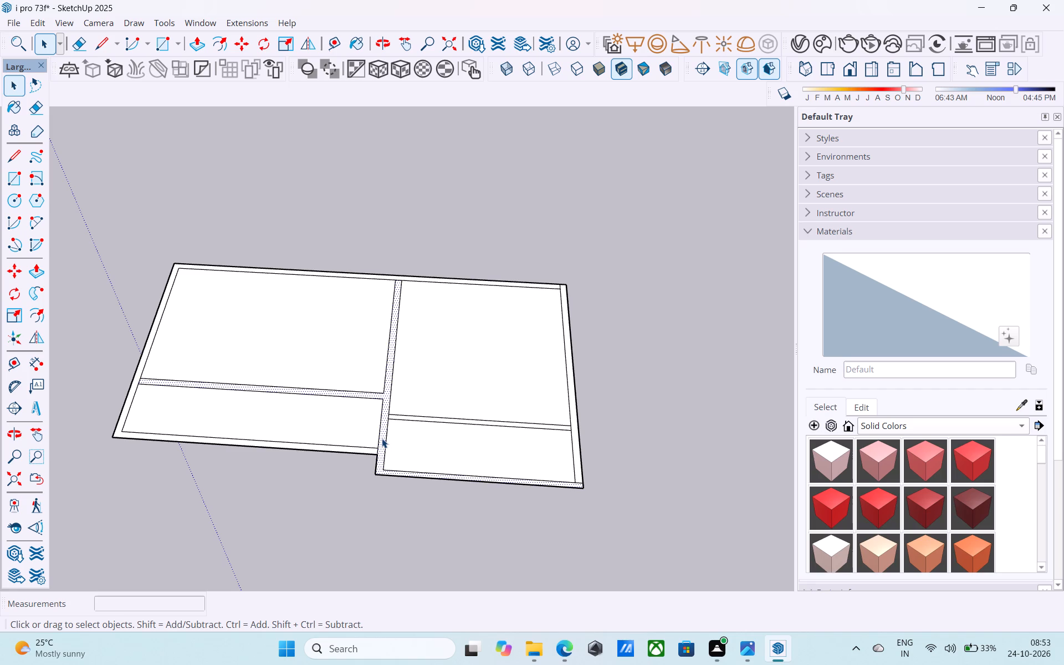
# Erase the short edges where the lengthwise partitions meet both end walls, and the stray edge at the projecting block's near corner.
pyautogui.moveTo(380, 436); pyautogui.dragTo(575, 367, button='middle')
pyautogui.scroll(-7, 574, 361)
pyautogui.moveTo(503, 410); pyautogui.dragTo(407, 472, button='middle')
pyautogui.scroll(6, 382, 443)
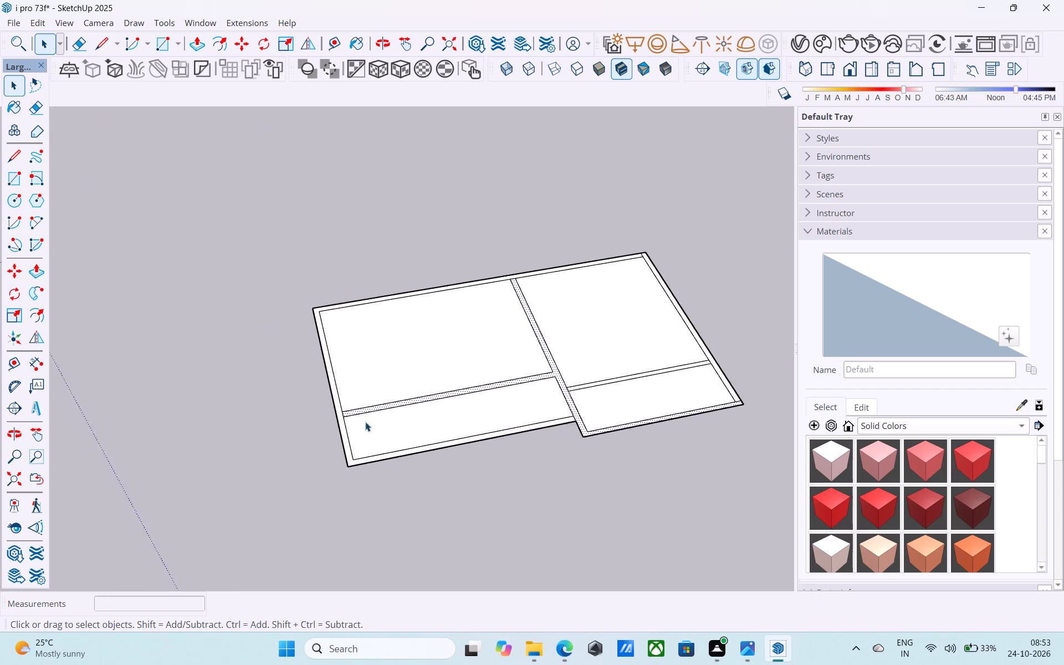
pyautogui.press('e')
pyautogui.scroll(2, 331, 404)
pyautogui.scroll(-2, 330, 404)
pyautogui.scroll(8, 330, 403)
pyautogui.click(347, 427)
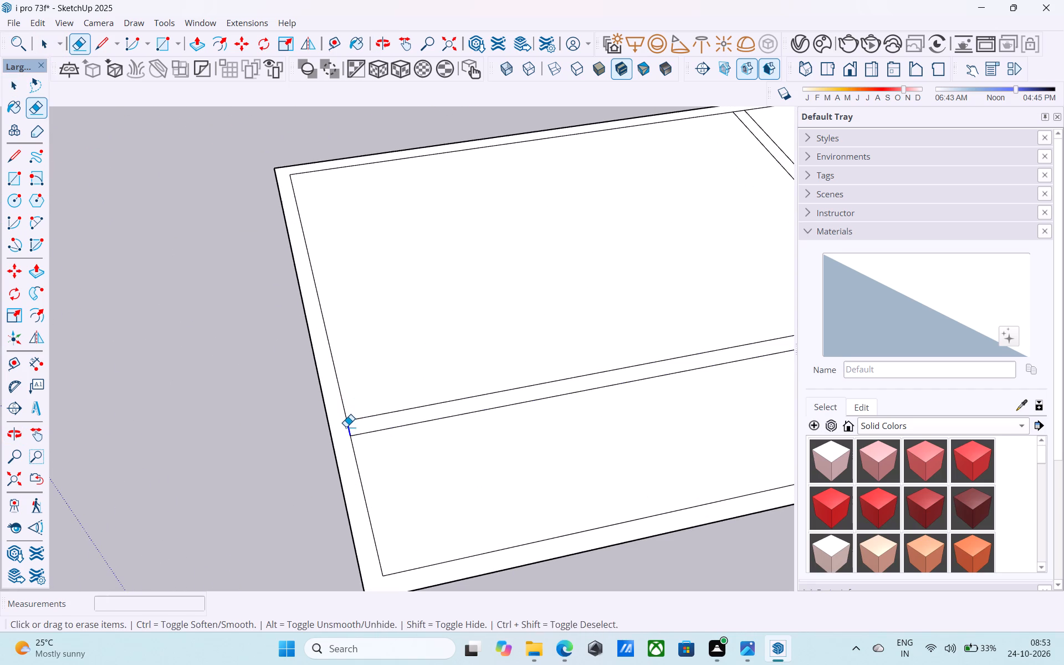
pyautogui.scroll(-7, 284, 435)
pyautogui.scroll(-6, 240, 412)
pyautogui.scroll(3, 615, 368)
pyautogui.scroll(-1, 616, 375)
pyautogui.scroll(9, 618, 381)
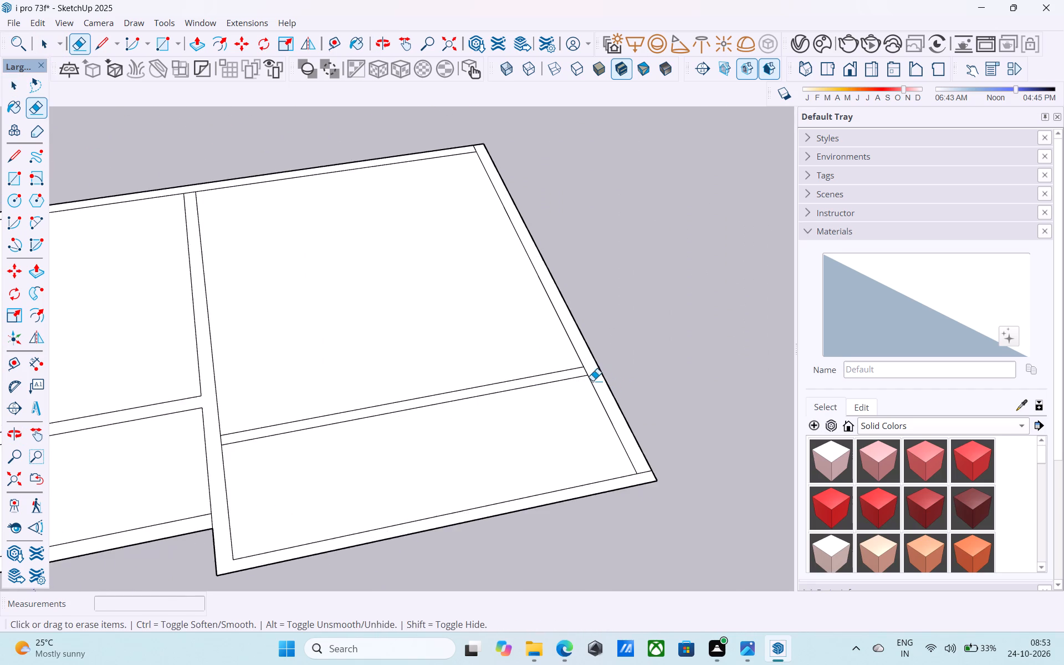
pyautogui.scroll(7, 592, 381)
pyautogui.click(581, 361)
pyautogui.scroll(-13, 579, 355)
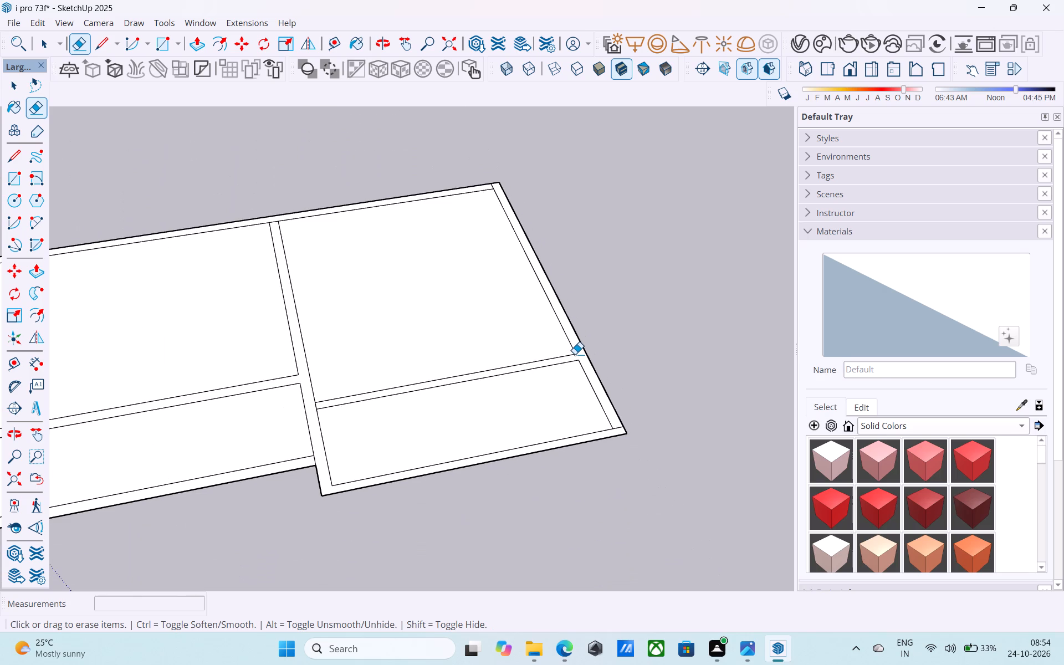
pyautogui.click(620, 429)
pyautogui.press('space')
# Copy the outer line of the projecting block's end wall 4' outward.
pyautogui.scroll(-8, 616, 418)
pyautogui.moveTo(616, 418); pyautogui.dragTo(601, 447, button='middle')
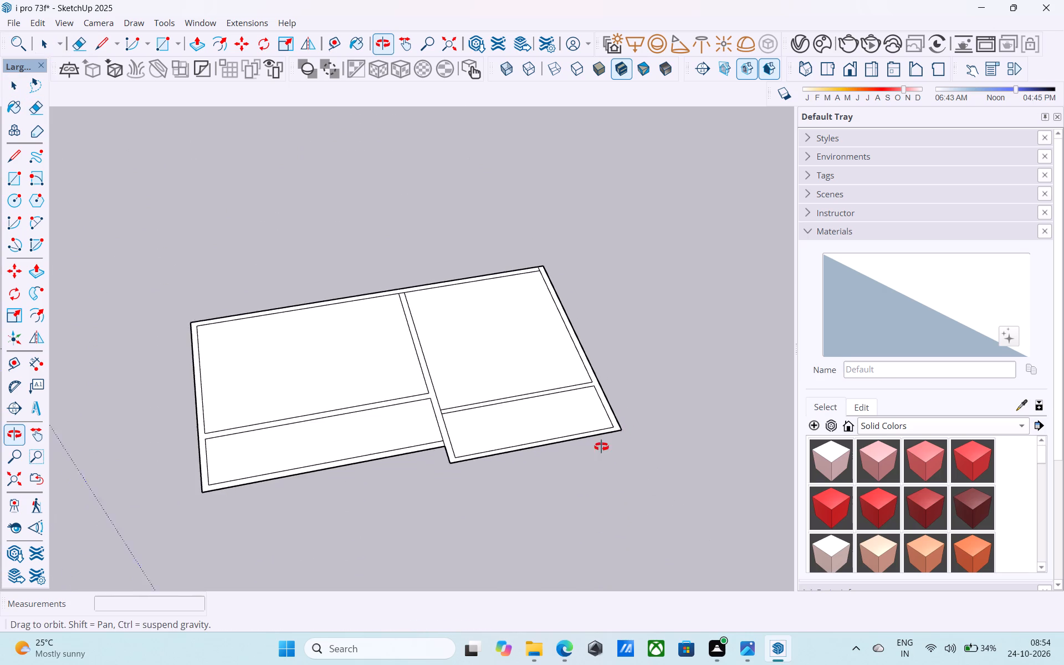
pyautogui.moveTo(601, 447); pyautogui.dragTo(595, 442, button='middle')
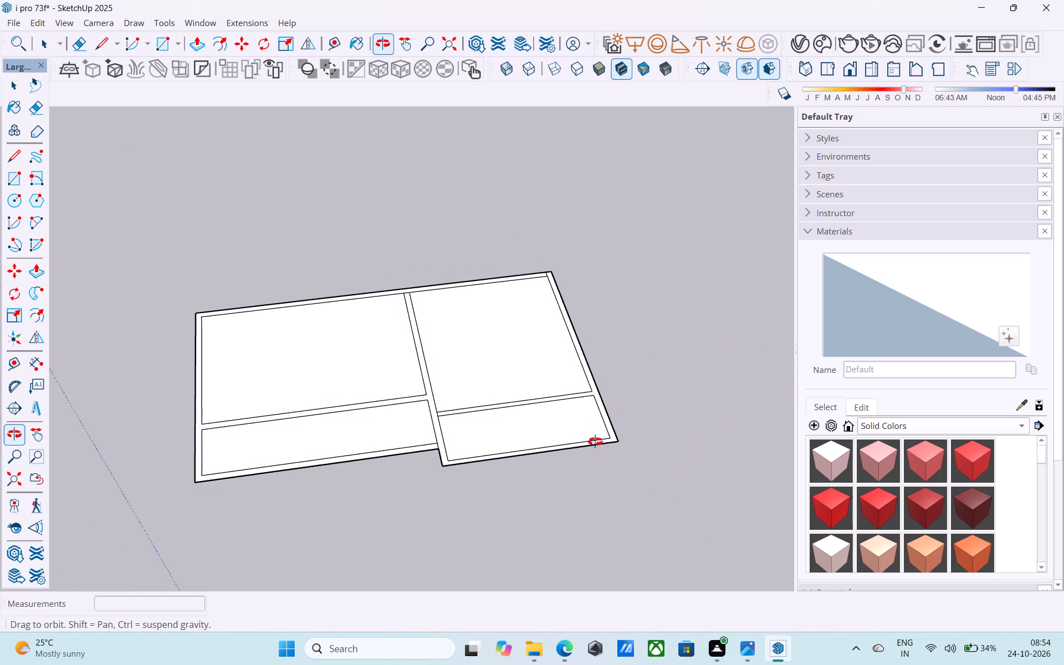
pyautogui.moveTo(595, 442); pyautogui.dragTo(593, 449, button='middle')
pyautogui.scroll(3, 586, 368)
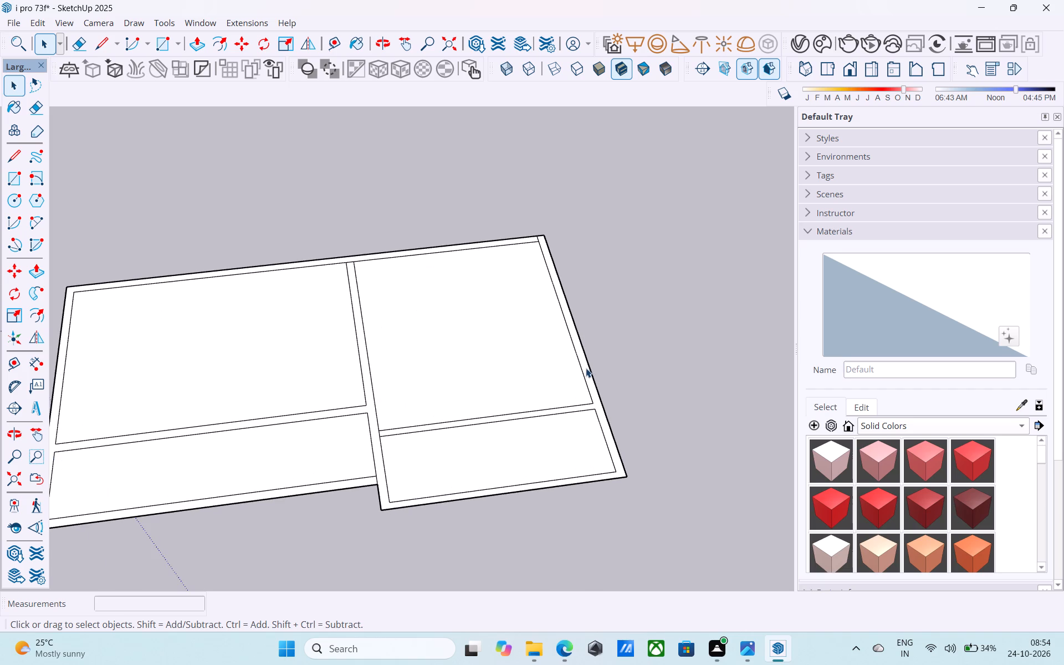
pyautogui.click(590, 370)
pyautogui.press('m')
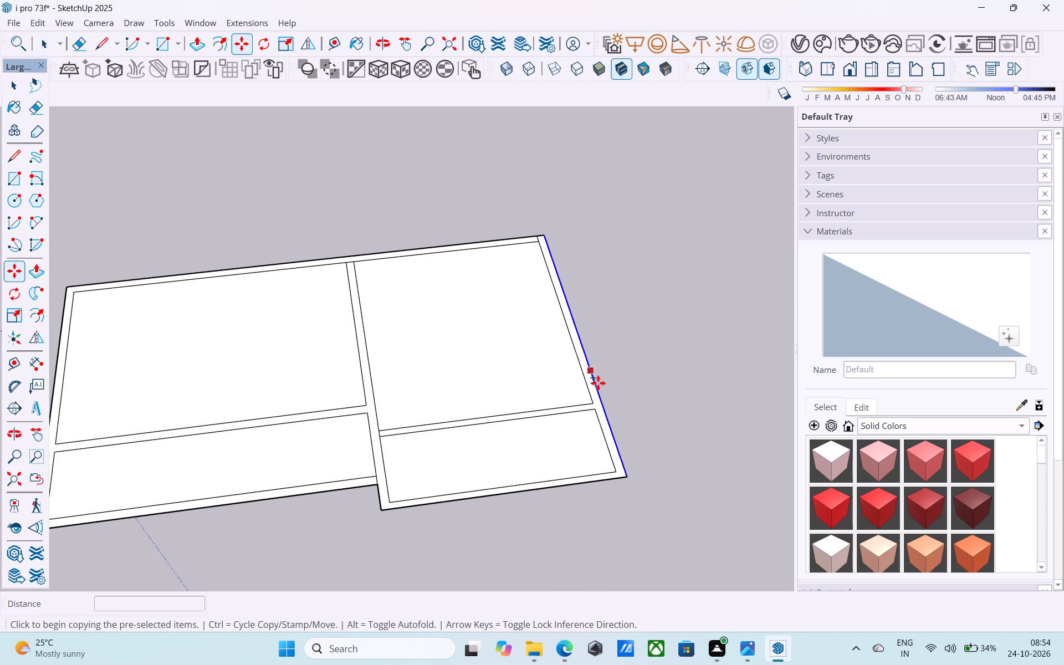
pyautogui.click(627, 474)
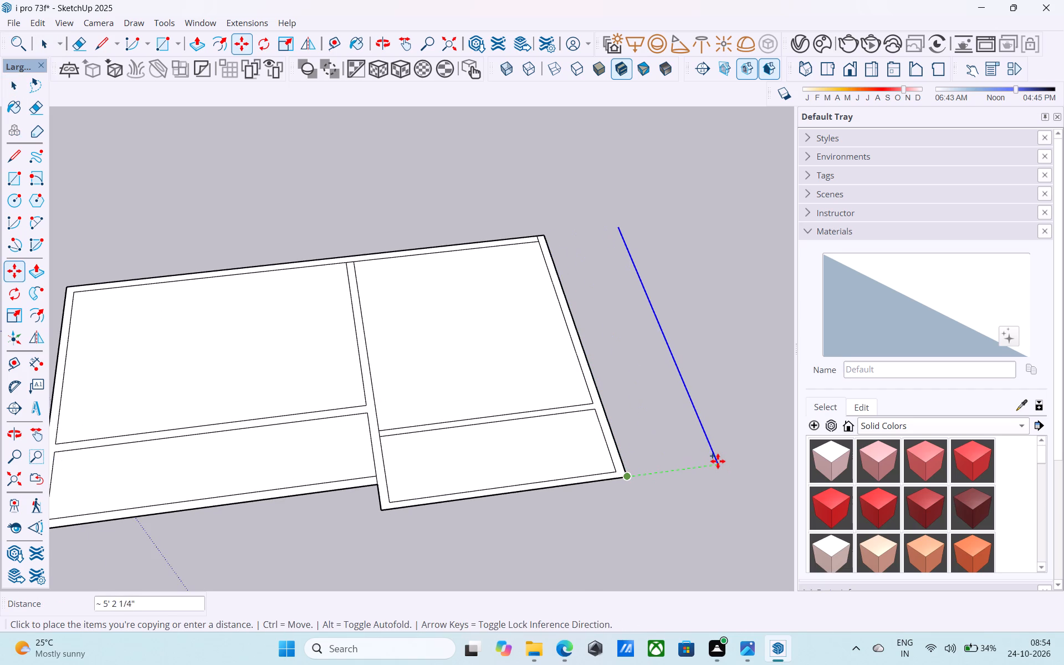
pyautogui.write("4'")
pyautogui.press('Return')
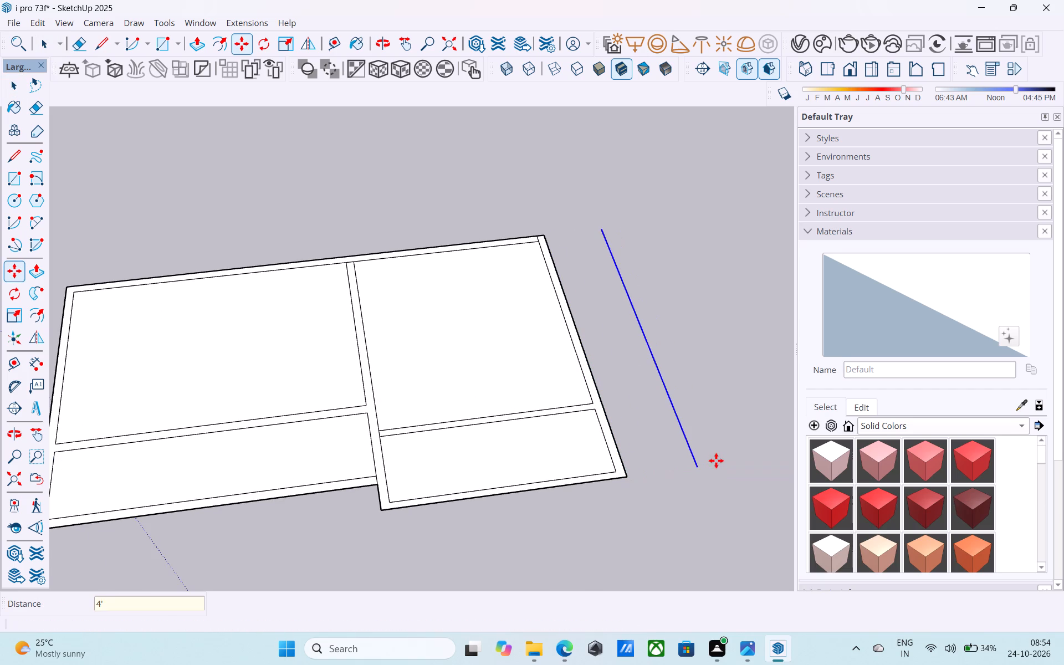
# Copy all segments of the straight long wall's outer line 4' outward.
pyautogui.scroll(-5, 717, 181)
pyautogui.moveTo(712, 189); pyautogui.dragTo(319, 260, button='middle')
pyautogui.scroll(-6, 313, 250)
pyautogui.scroll(2, 290, 233)
pyautogui.scroll(-3, 268, 209)
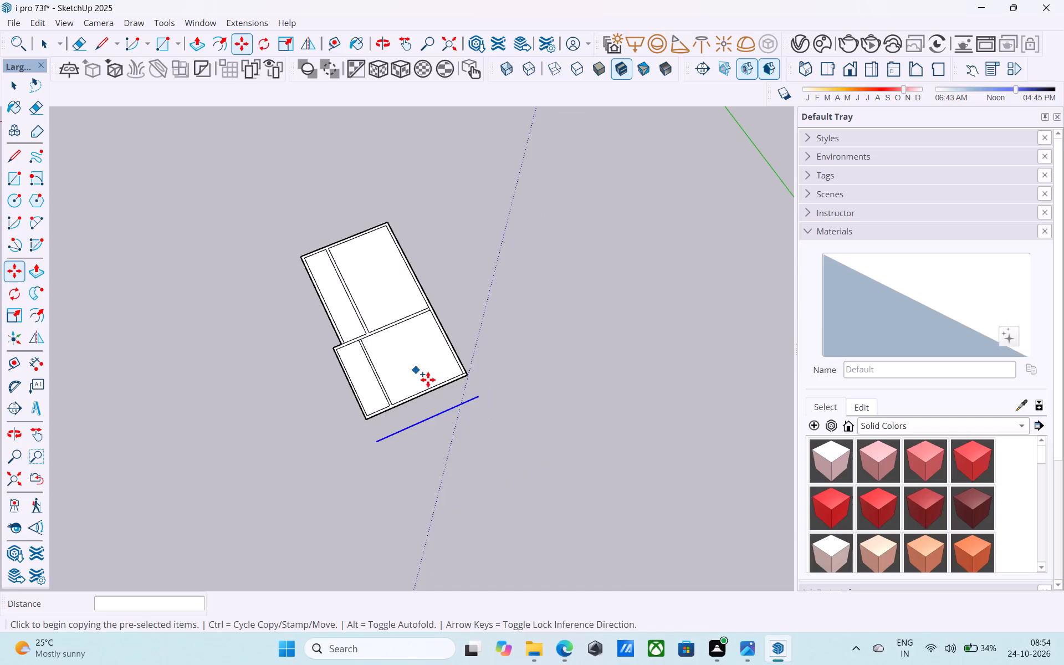
pyautogui.moveTo(428, 380); pyautogui.dragTo(383, 351, button='middle')
pyautogui.scroll(11, 469, 365)
pyautogui.press('space')
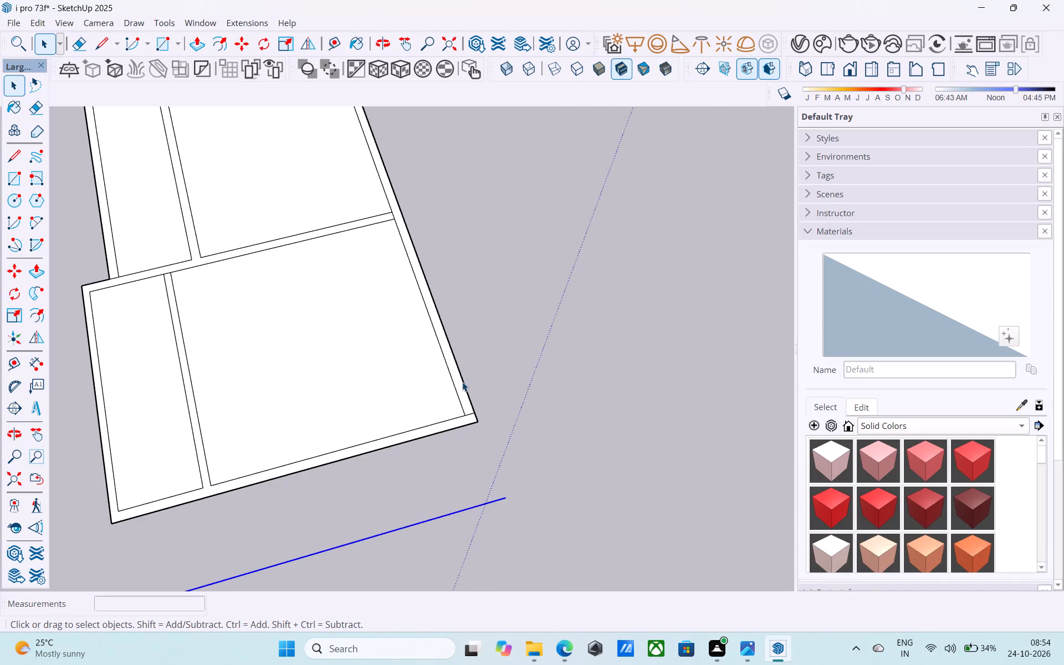
pyautogui.click(462, 382)
pyautogui.keyDown('shift'); pyautogui.scroll(4, 475, 427); pyautogui.keyUp('shift')
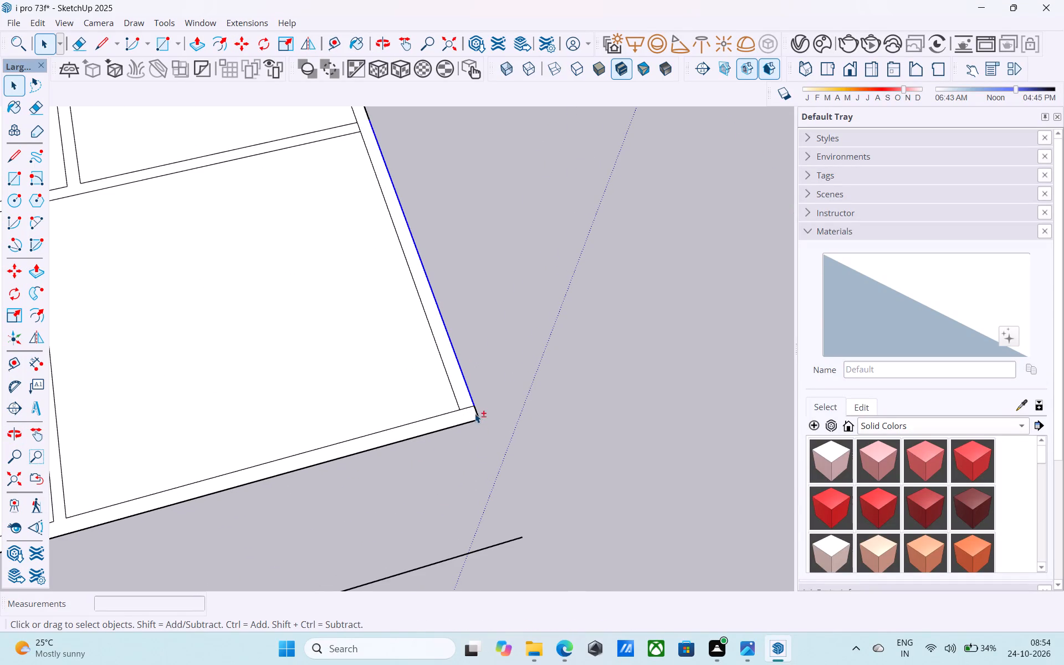
pyautogui.keyDown('shift'); pyautogui.click(479, 412); pyautogui.keyUp('shift')
pyautogui.keyDown('shift'); pyautogui.scroll(-8, 471, 383); pyautogui.keyUp('shift')
pyautogui.keyDown('shift'); pyautogui.scroll(-2, 381, 85); pyautogui.keyUp('shift')
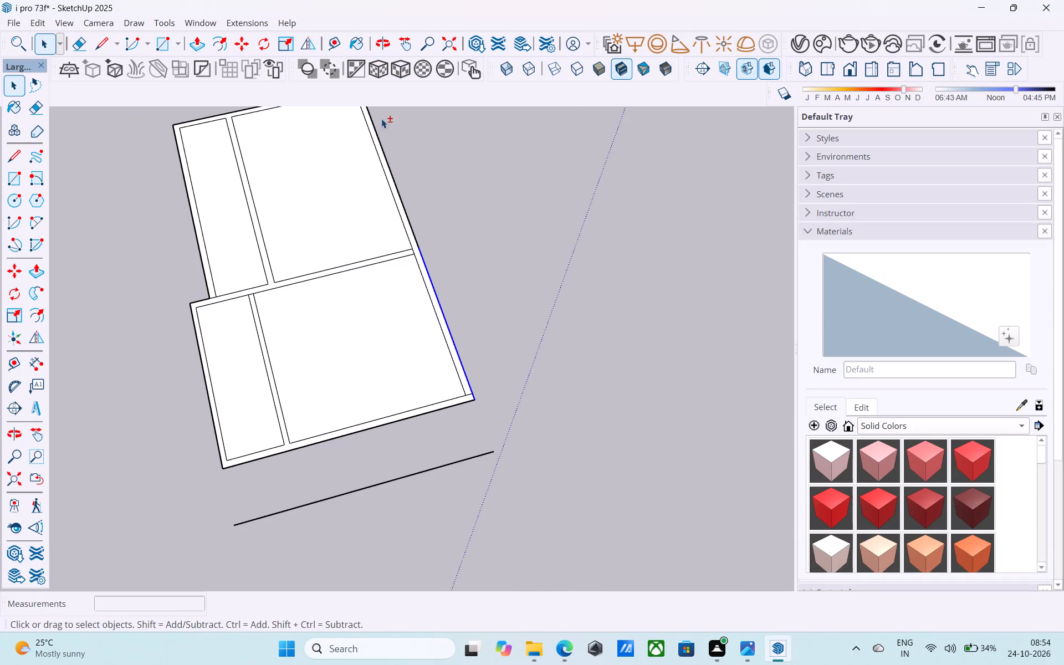
pyautogui.keyDown('shift'); pyautogui.moveTo(381, 126); pyautogui.dragTo(390, 221, button='middle'); pyautogui.keyUp('shift')
pyautogui.keyDown('shift'); pyautogui.scroll(-1, 380, 134); pyautogui.keyUp('shift')
pyautogui.keyDown('shift'); pyautogui.scroll(10, 403, 291); pyautogui.keyUp('shift')
pyautogui.keyDown('shift'); pyautogui.click(424, 320); pyautogui.keyUp('shift')
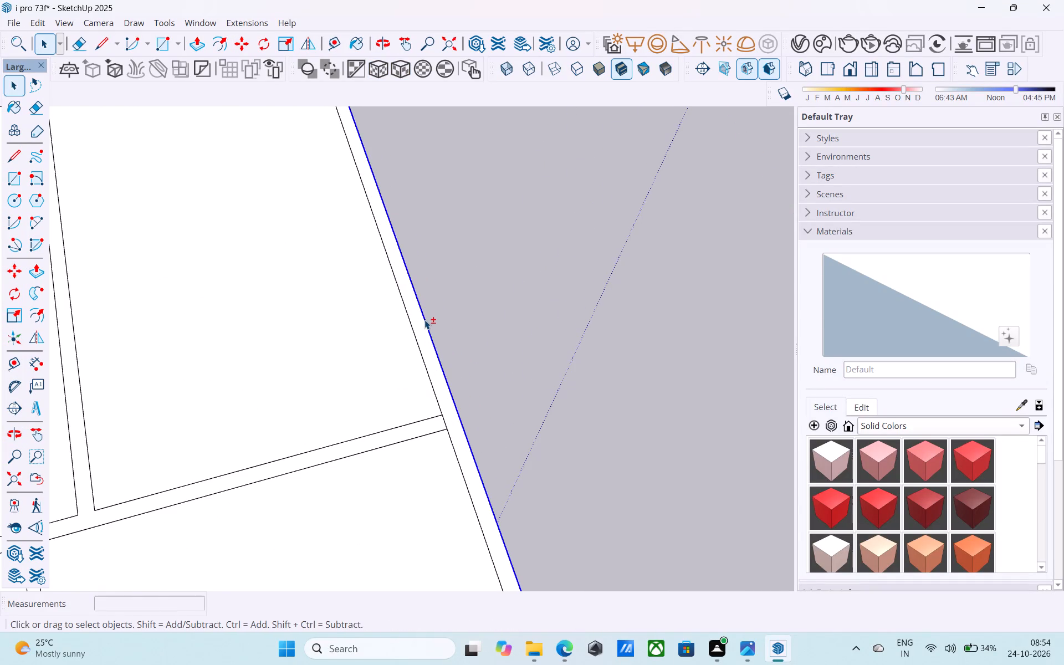
pyautogui.keyDown('shift'); pyautogui.scroll(-12, 364, 282); pyautogui.keyUp('shift')
pyautogui.keyDown('shift'); pyautogui.moveTo(355, 318); pyautogui.dragTo(336, 262, button='middle'); pyautogui.keyUp('shift')
pyautogui.scroll(5, 399, 362)
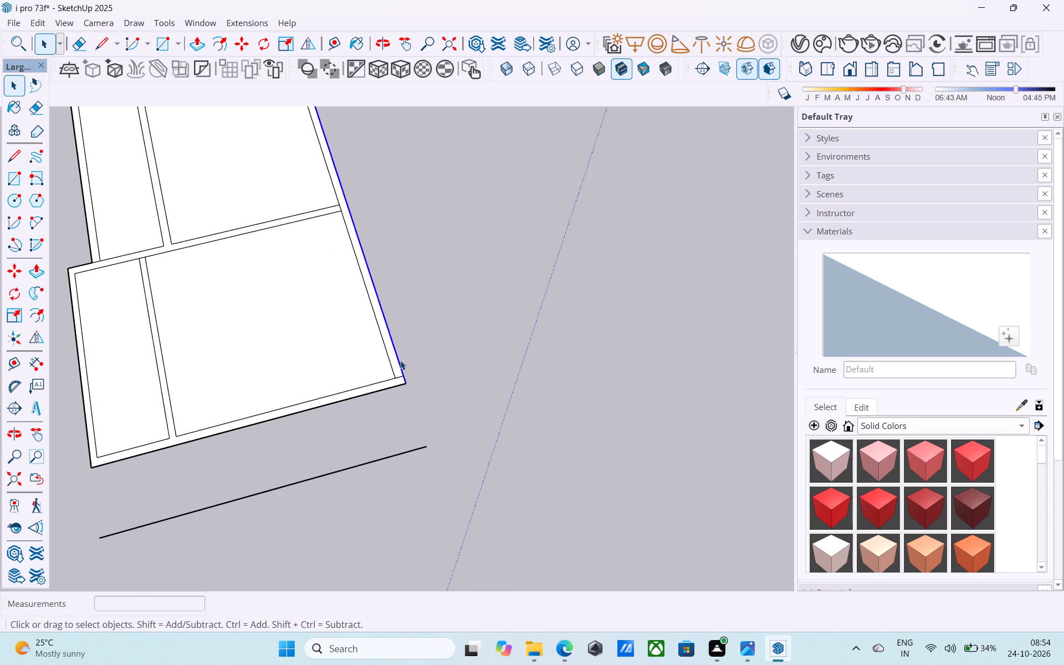
pyautogui.press('m')
pyautogui.scroll(4, 416, 388)
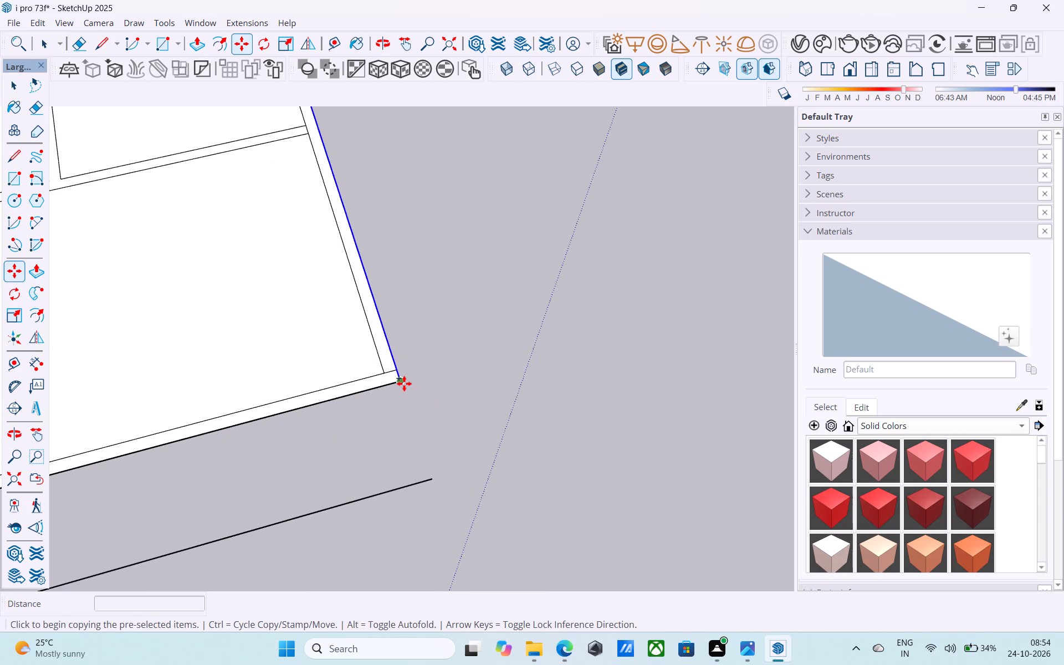
pyautogui.click(404, 383)
pyautogui.write("4'")
pyautogui.press('Return')
pyautogui.press('space')
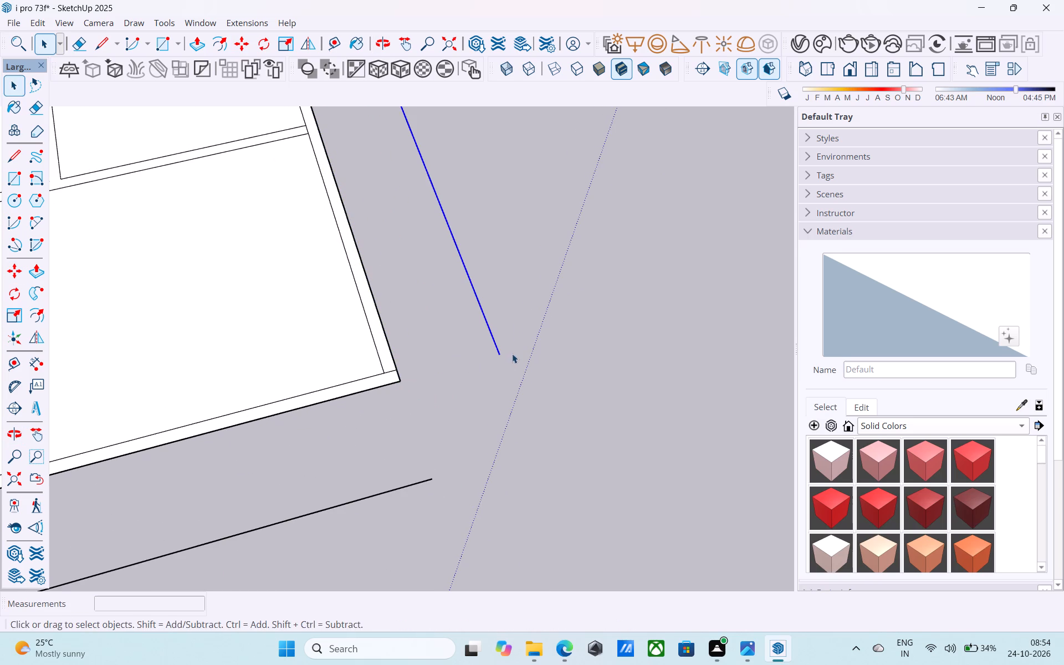
# Extend the two copied offset lines past each other so they cross outside the building corner.
pyautogui.press('l')
pyautogui.click(502, 351)
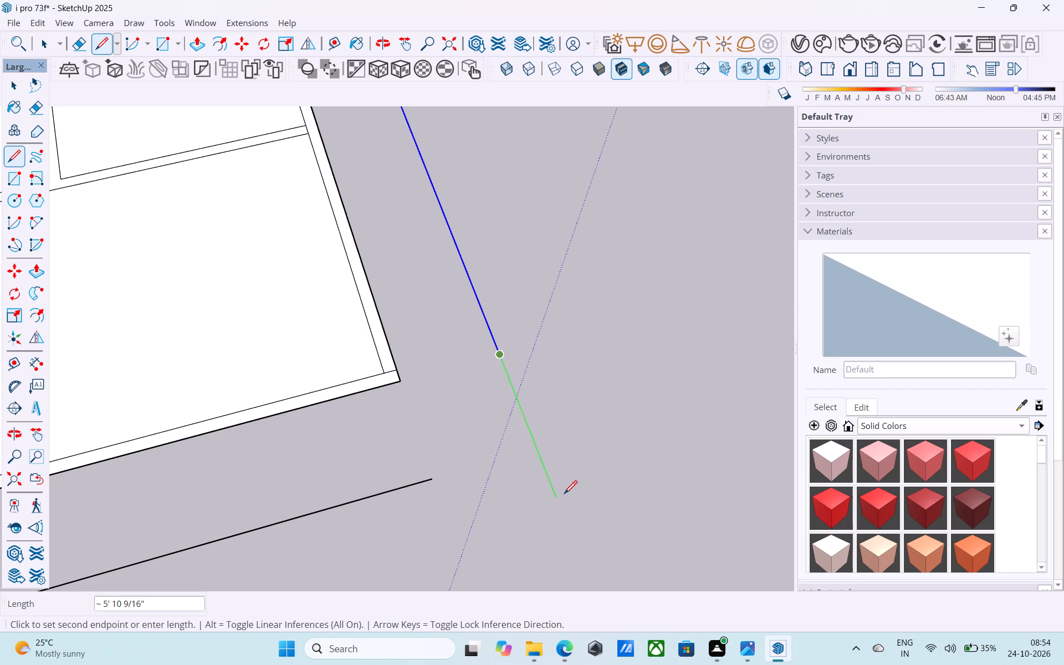
pyautogui.click(562, 493)
pyautogui.press('l')
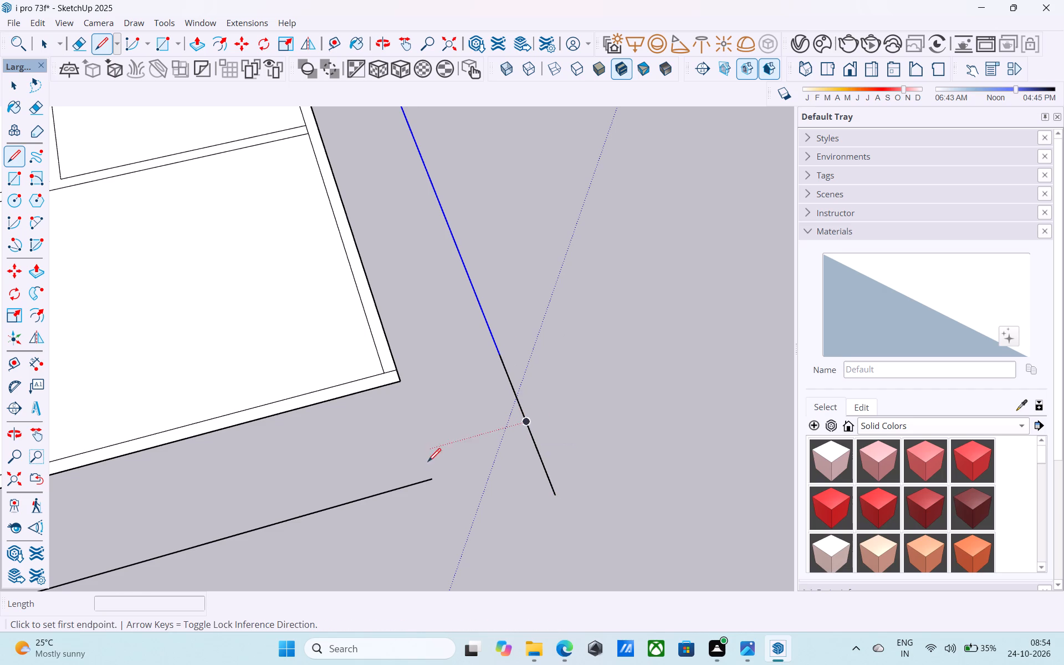
pyautogui.click(429, 480)
pyautogui.click(661, 406)
pyautogui.press('space')
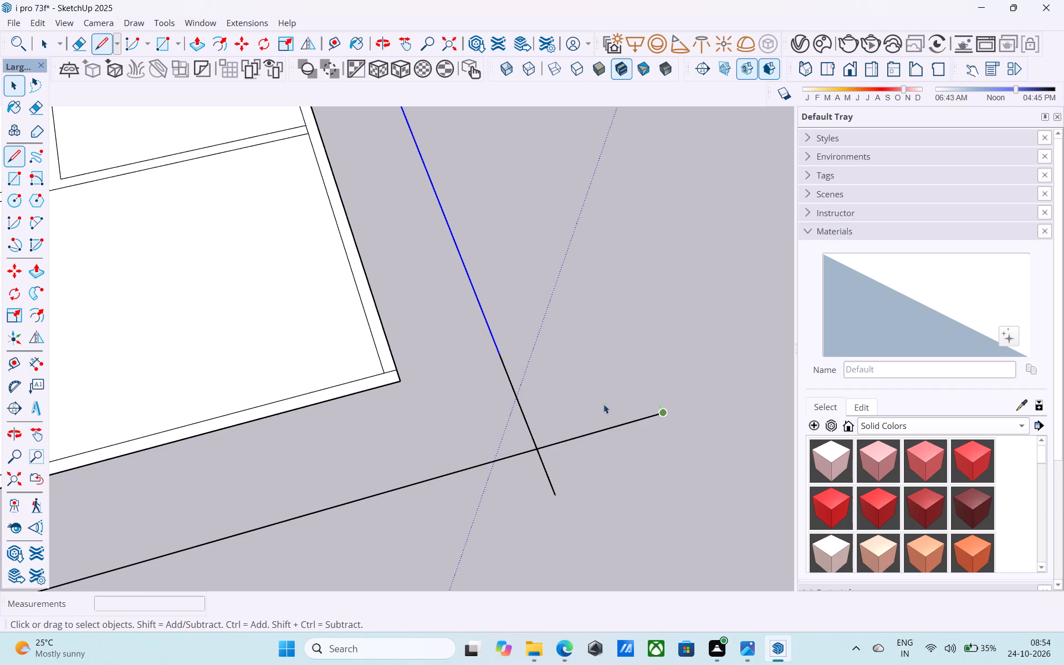
# Erase the leftover short edge inside the wall corner nearest the crossing offset lines.
pyautogui.press('e')
pyautogui.click(392, 371)
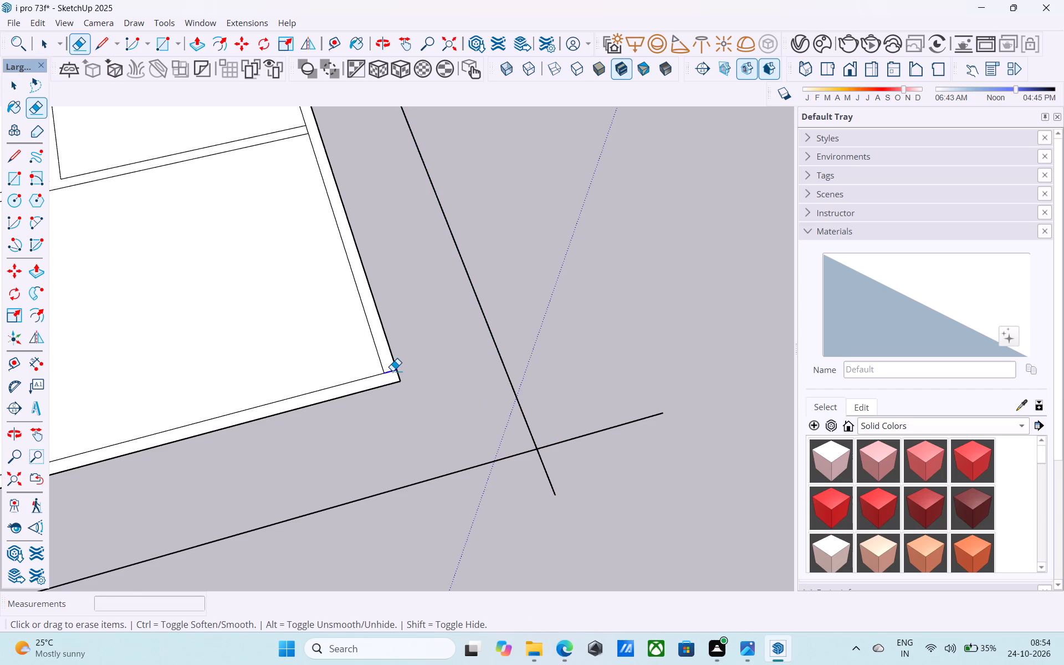
# Extrude the connected wall face up 10' with Push/Pull.
pyautogui.press('space')
pyautogui.click(392, 371)
pyautogui.scroll(-5, 391, 371)
pyautogui.press('p')
pyautogui.click(391, 370)
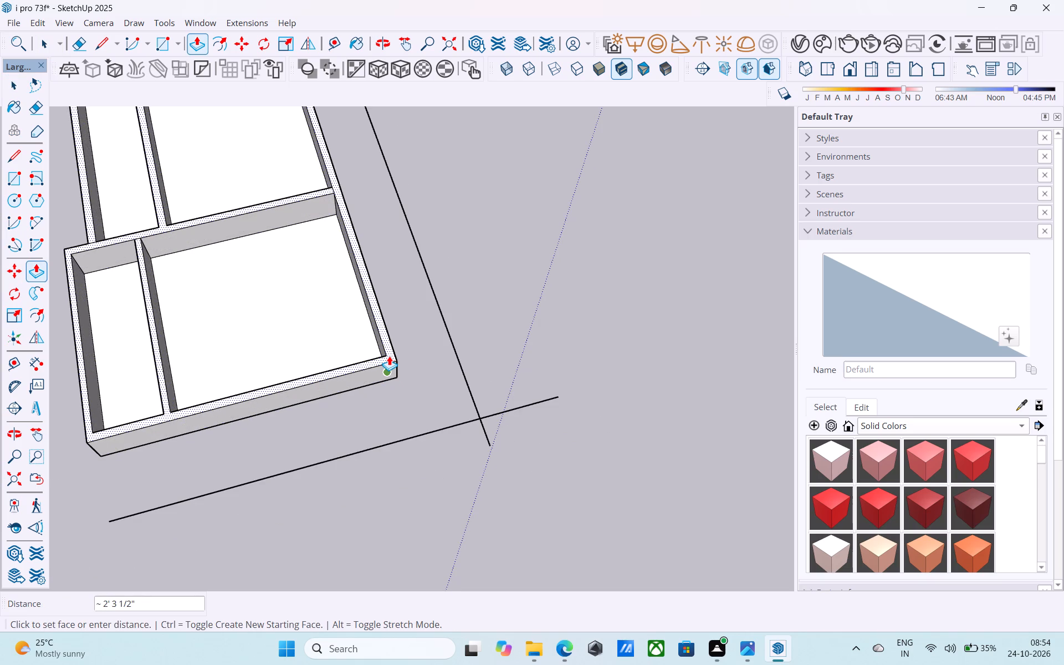
pyautogui.write("10'")
pyautogui.press('Return')
pyautogui.press('space')
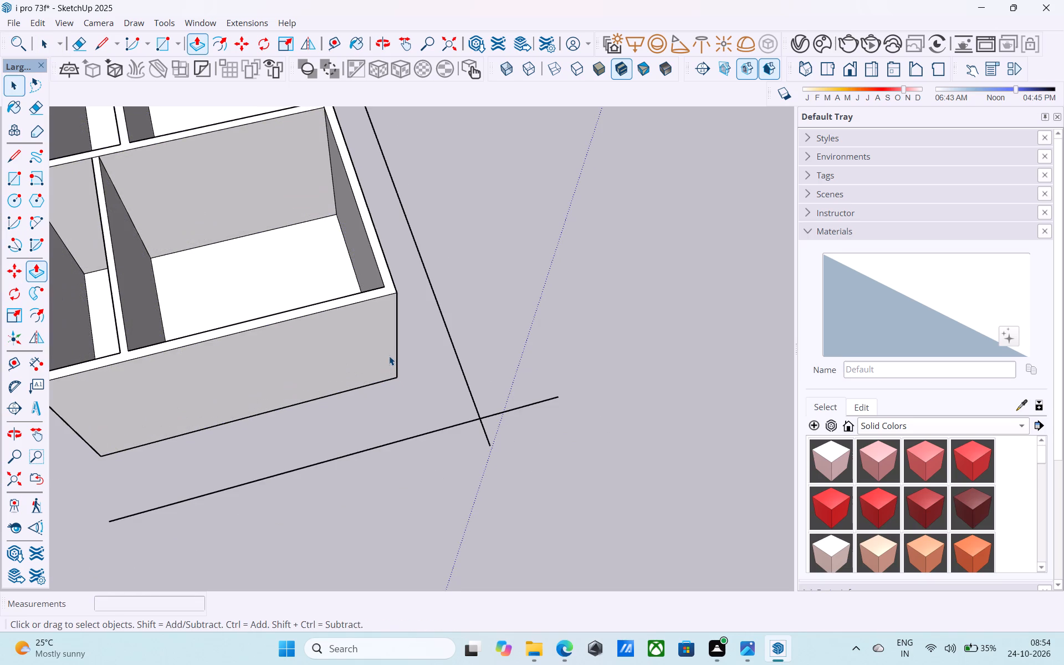
# Erase the vertical seam edges near the far corner and at the partition on the end wall's outer face.
pyautogui.scroll(-7, 395, 362)
pyautogui.moveTo(401, 371); pyautogui.dragTo(684, 313, button='middle')
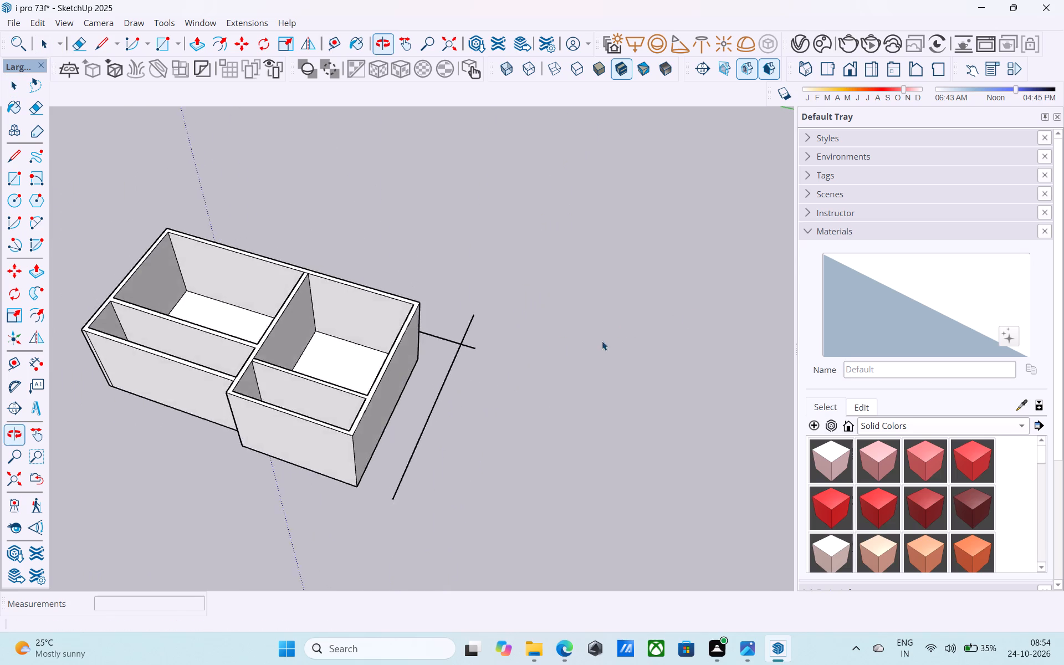
pyautogui.moveTo(449, 378); pyautogui.dragTo(684, 316, button='middle')
pyautogui.moveTo(451, 376); pyautogui.dragTo(588, 299, button='middle')
pyautogui.scroll(1, 451, 376)
pyautogui.scroll(-11, 574, 295)
pyautogui.scroll(14, 385, 405)
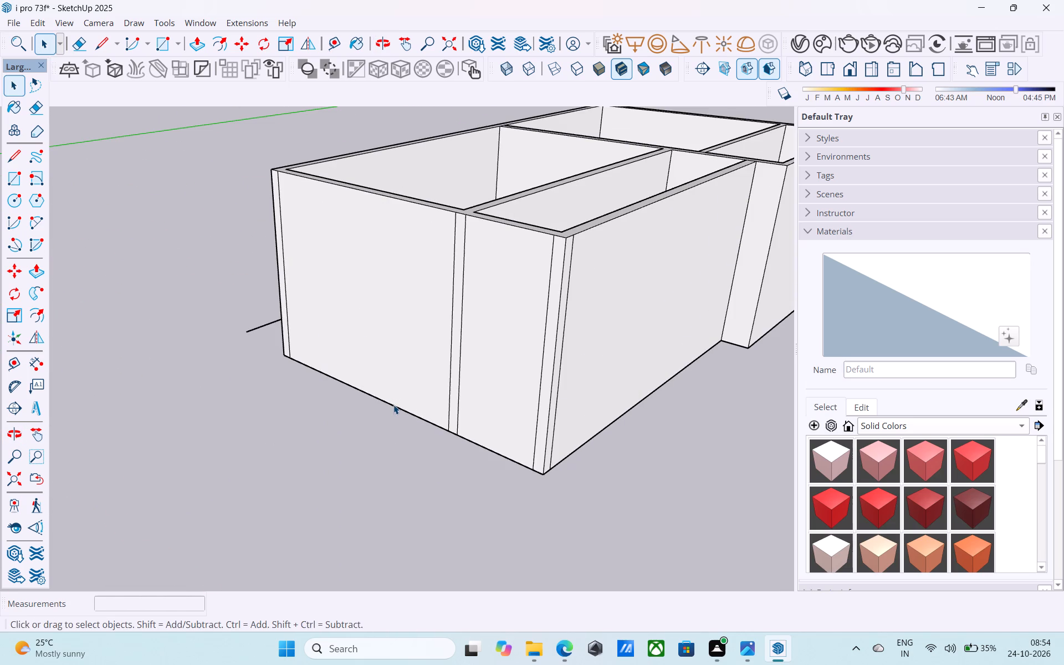
pyautogui.click(393, 404)
pyautogui.keyDown('shift'); pyautogui.scroll(5, 331, 378); pyautogui.keyUp('shift')
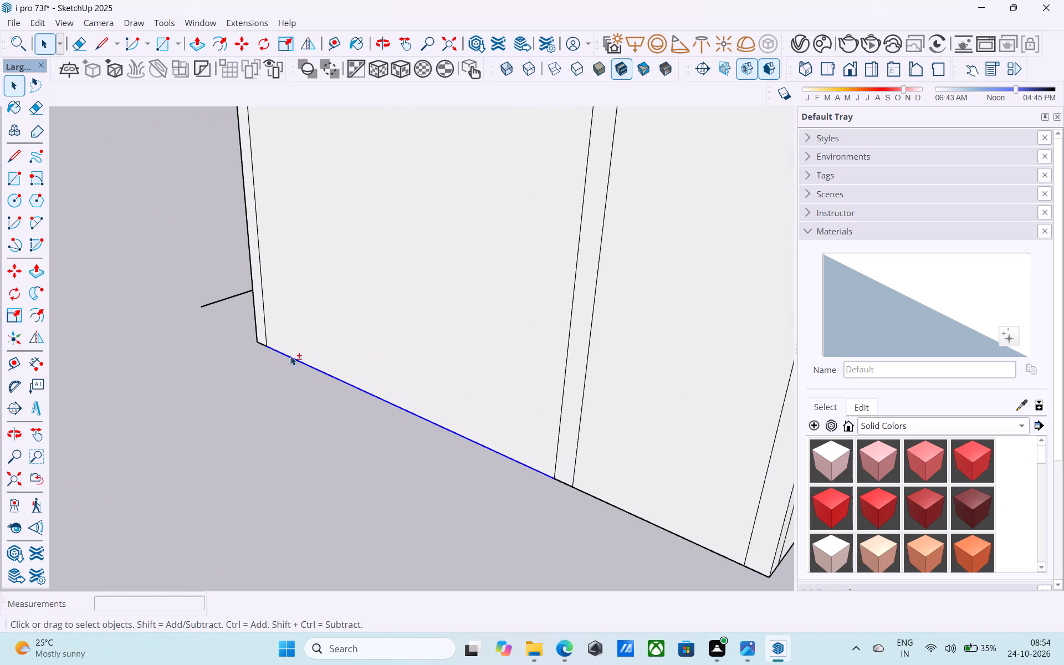
pyautogui.press('e')
pyautogui.moveTo(275, 298); pyautogui.dragTo(262, 289)
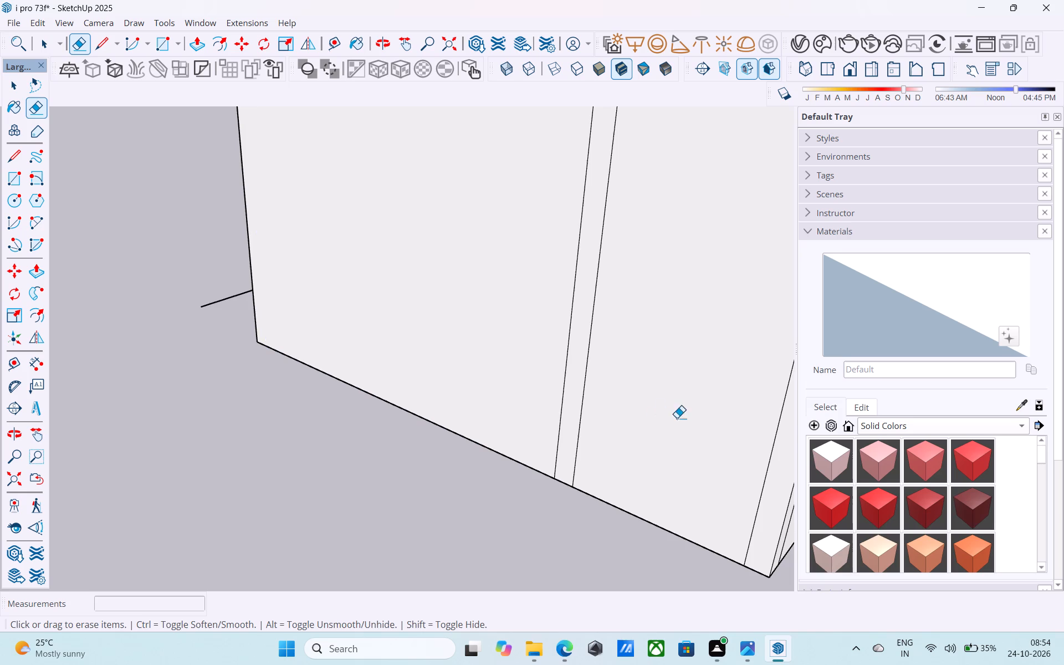
pyautogui.moveTo(672, 415); pyautogui.dragTo(567, 372)
pyautogui.scroll(-10, 389, 371)
pyautogui.moveTo(529, 412); pyautogui.dragTo(509, 413, button='middle')
# Copy the end wall's bottom outer edge, including its short corner segment, 4' outward.
pyautogui.press('space')
pyautogui.scroll(2, 459, 427)
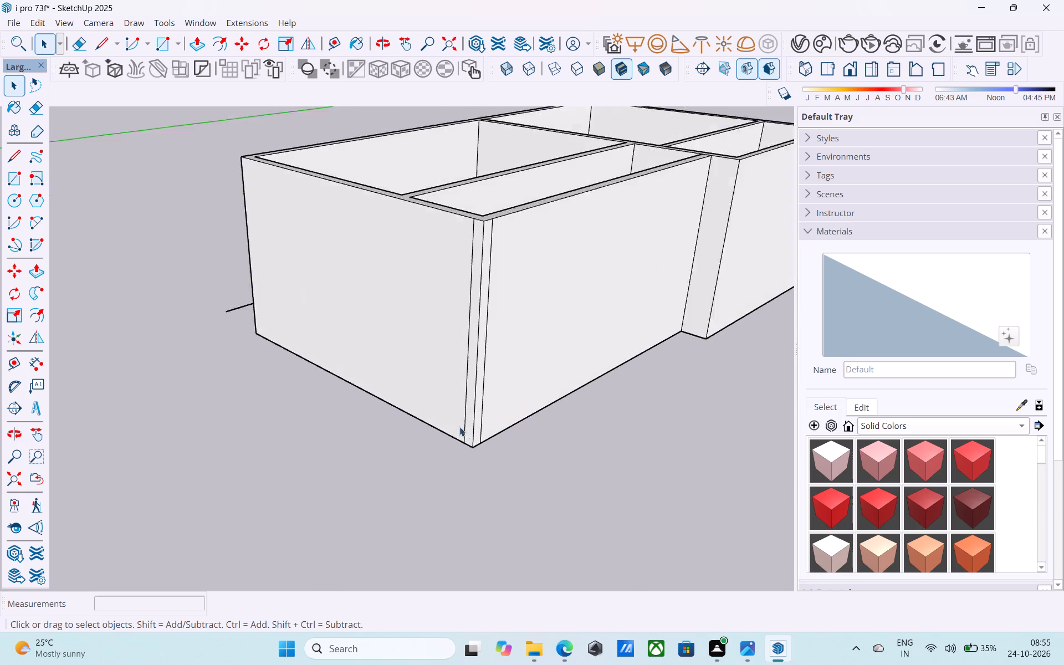
pyautogui.scroll(5, 459, 427)
pyautogui.click(449, 437)
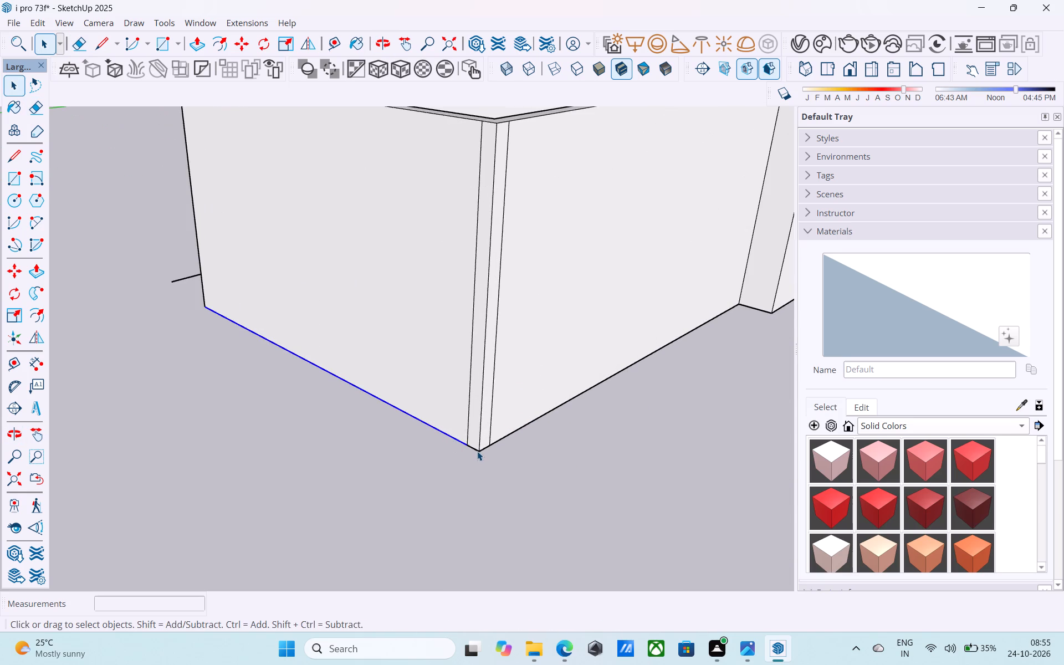
pyautogui.keyDown('shift'); pyautogui.scroll(4, 478, 451); pyautogui.keyUp('shift')
pyautogui.keyDown('shift'); pyautogui.click(473, 448); pyautogui.keyUp('shift')
pyautogui.press('m')
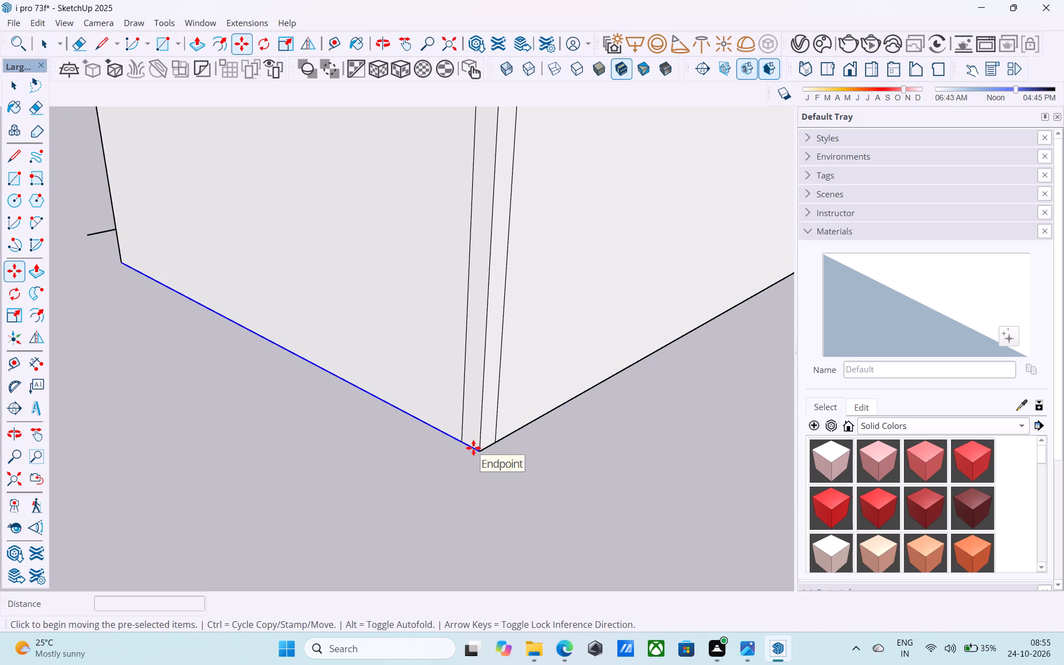
pyautogui.click(478, 451)
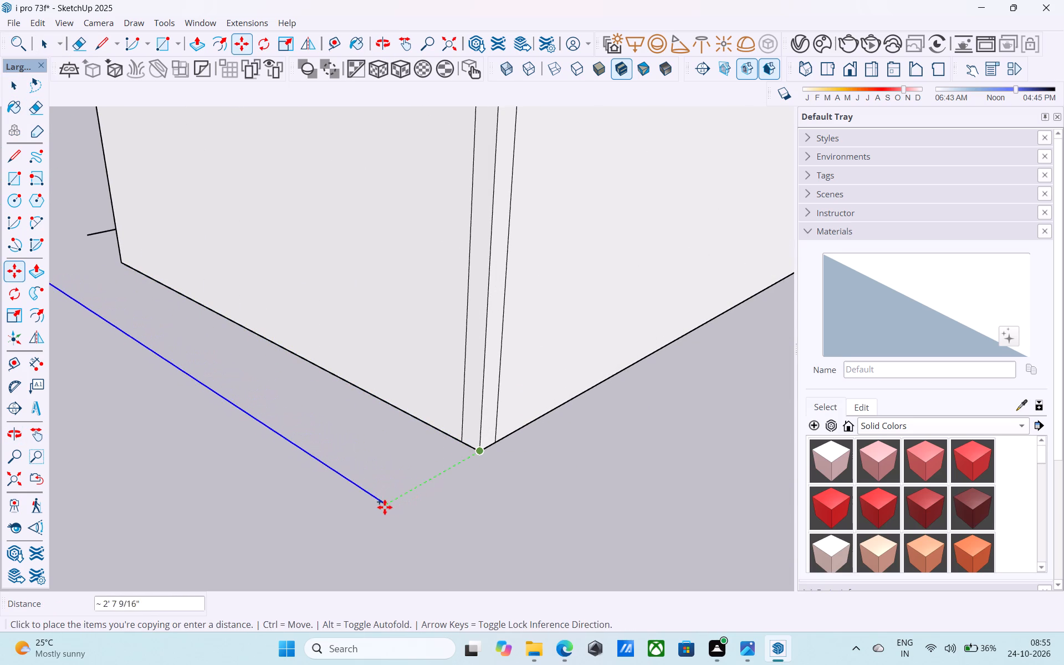
pyautogui.click(327, 534)
pyautogui.scroll(-4, 402, 506)
pyautogui.moveTo(403, 506); pyautogui.dragTo(408, 498, button='middle')
pyautogui.scroll(1, 403, 504)
pyautogui.scroll(-1, 404, 502)
pyautogui.scroll(4, 456, 479)
pyautogui.press('space')
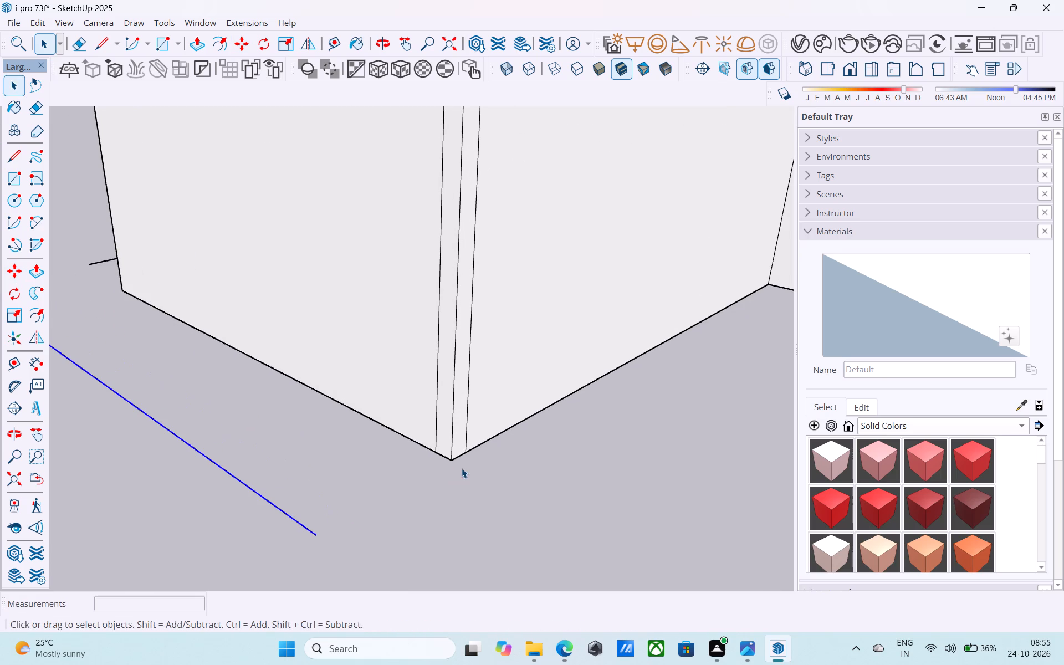
# Erase the vertical seam edges on both sides of the outer corner beside the new offset line.
pyautogui.press('e')
pyautogui.click(465, 423)
pyautogui.moveTo(440, 405); pyautogui.dragTo(428, 397)
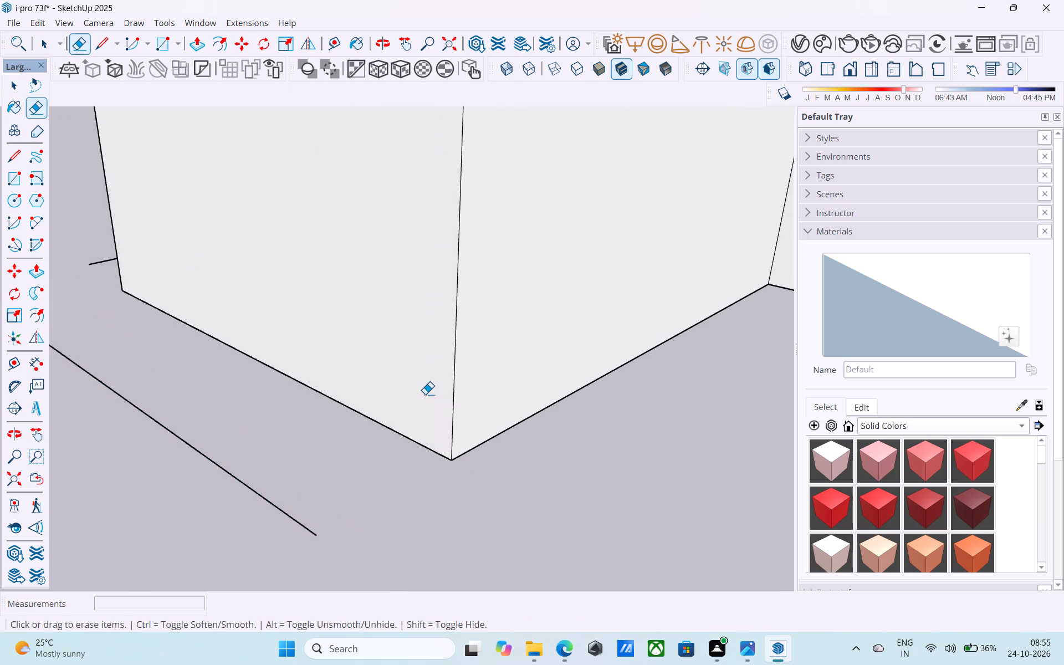
pyautogui.scroll(-1, 419, 396)
pyautogui.scroll(1, 419, 396)
pyautogui.moveTo(419, 396); pyautogui.dragTo(413, 395, button='middle')
pyautogui.scroll(-5, 419, 396)
# Copy the bottom outer edge of the adjoining wall on the stepped long side 4' outward.
pyautogui.press('space')
pyautogui.click(472, 423)
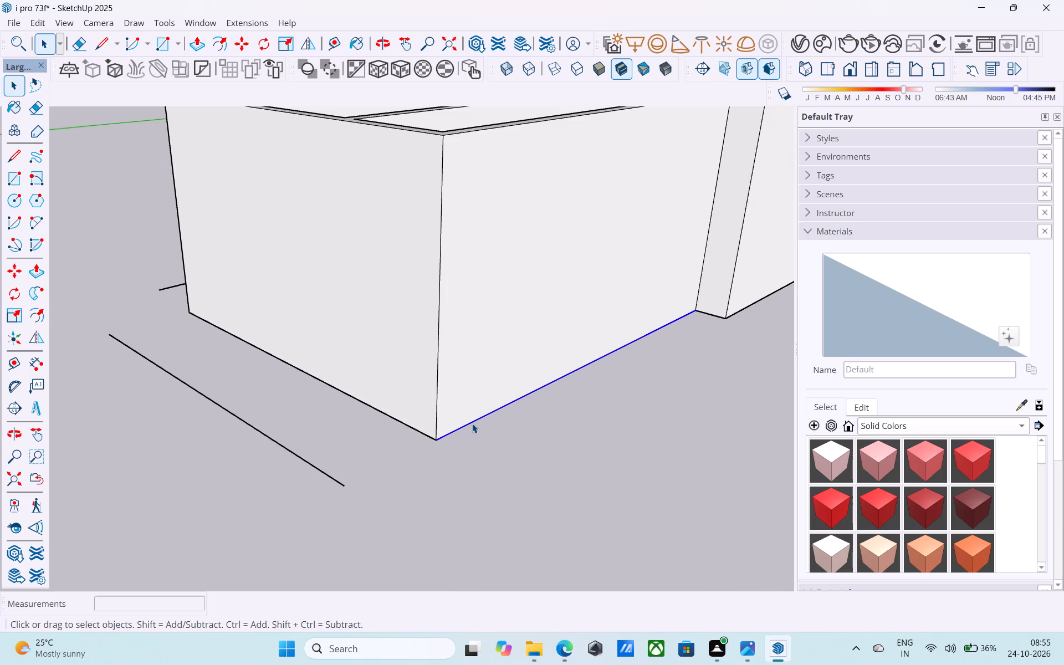
pyautogui.press('m')
pyautogui.click(435, 440)
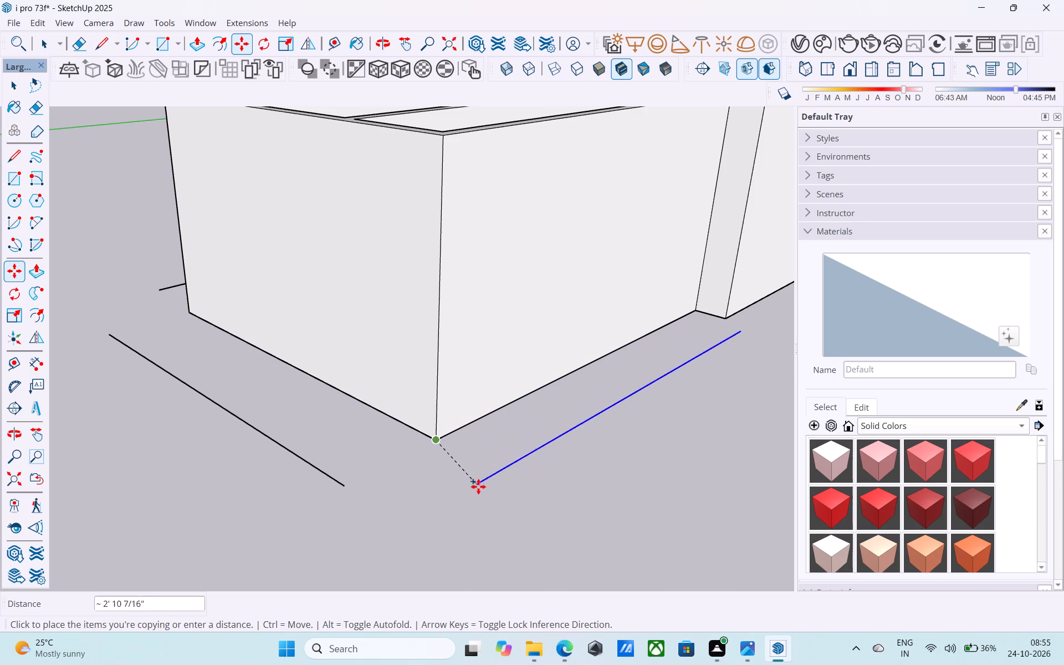
pyautogui.click(529, 496)
# Extend the two new offset lines until they cross outside the corner, lengthening the stepped-side line by about 5'.
pyautogui.press('l')
pyautogui.click(531, 486)
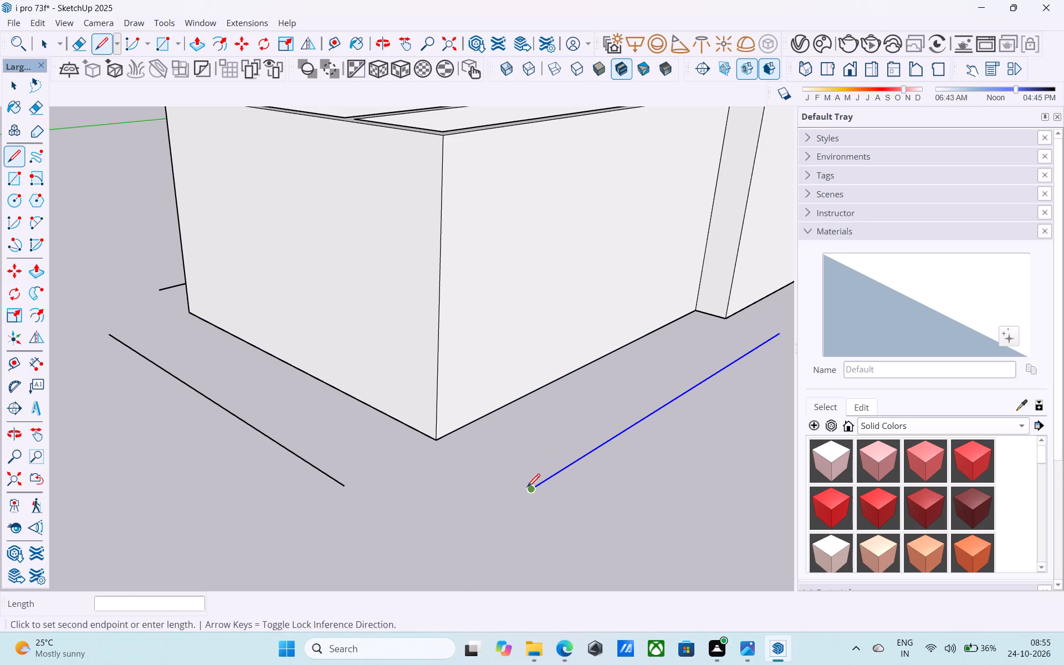
pyautogui.click(408, 559)
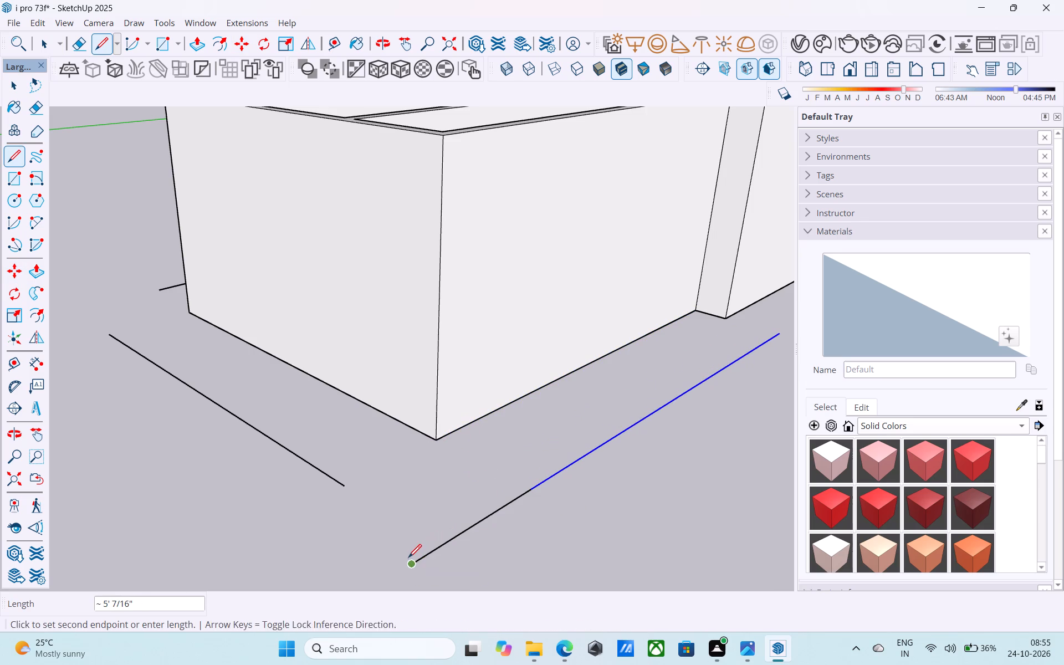
pyautogui.press('space')
pyautogui.press('l')
pyautogui.click(341, 485)
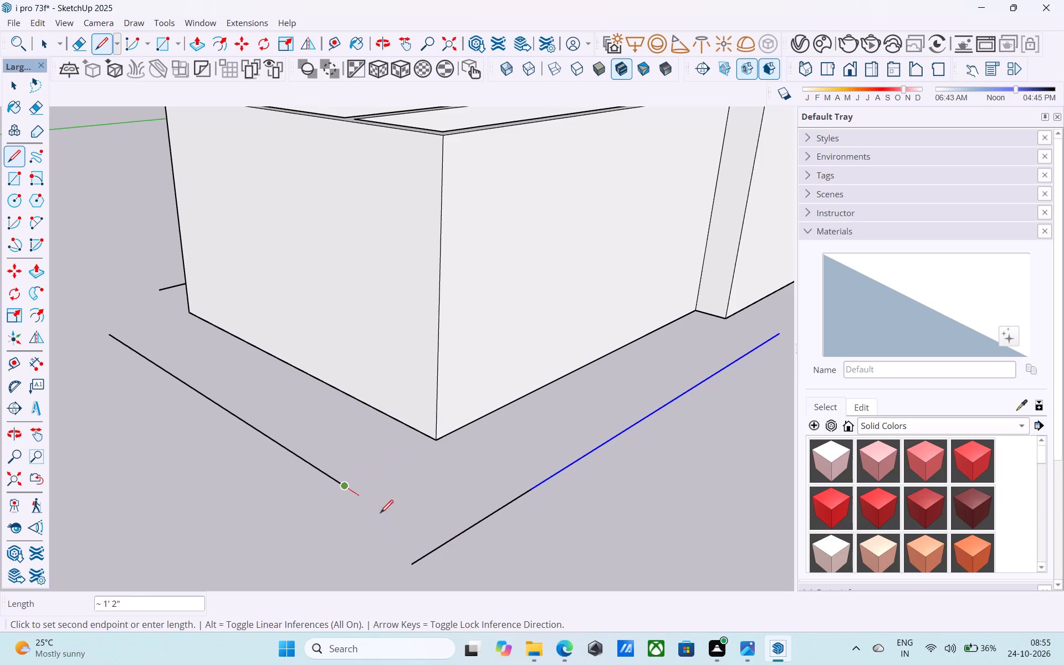
pyautogui.click(484, 571)
# Erase the overhanging line ends beyond the crossing to leave a clean boundary corner.
pyautogui.press('e')
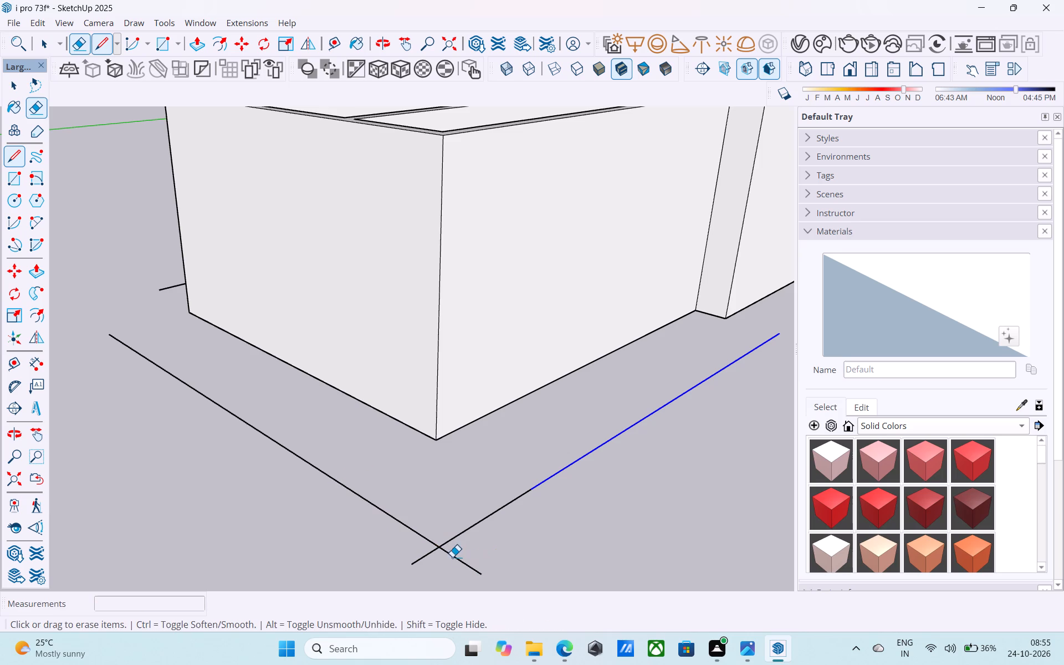
pyautogui.moveTo(438, 556); pyautogui.dragTo(393, 543)
pyautogui.moveTo(402, 549); pyautogui.dragTo(469, 556)
# Save the model.
pyautogui.scroll(-7, 452, 546)
pyautogui.scroll(1, 437, 523)
pyautogui.scroll(-2, 437, 523)
pyautogui.scroll(1, 437, 523)
pyautogui.scroll(-2, 437, 523)
pyautogui.moveTo(418, 504); pyautogui.dragTo(428, 503, button='middle')
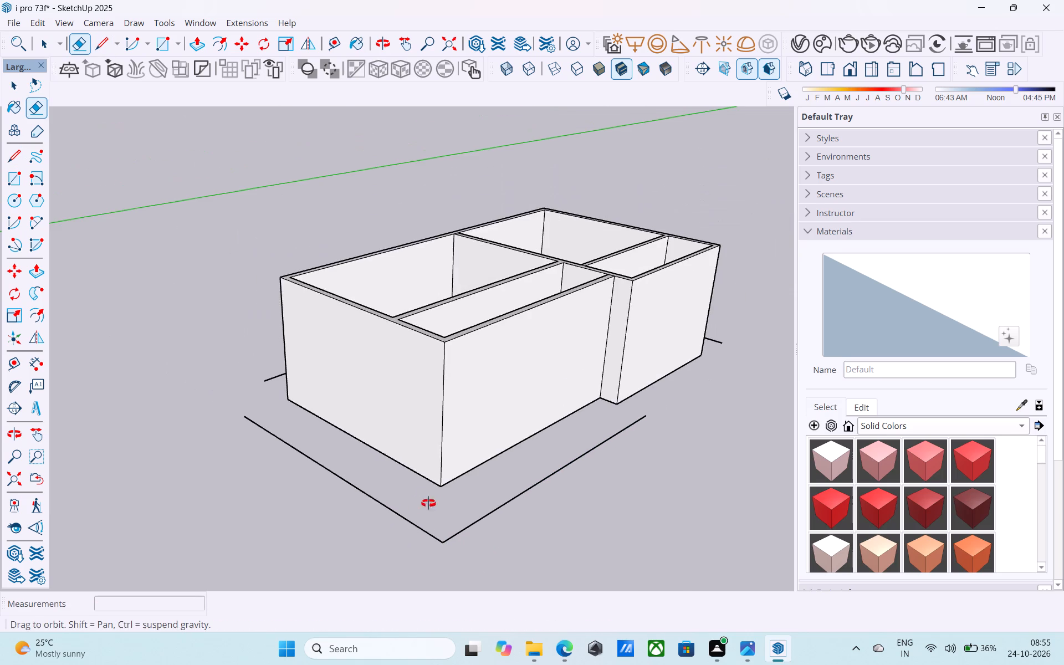
pyautogui.moveTo(428, 503); pyautogui.dragTo(740, 473, button='middle')
pyautogui.scroll(-4, 698, 456)
pyautogui.moveTo(692, 452); pyautogui.dragTo(441, 485, button='middle')
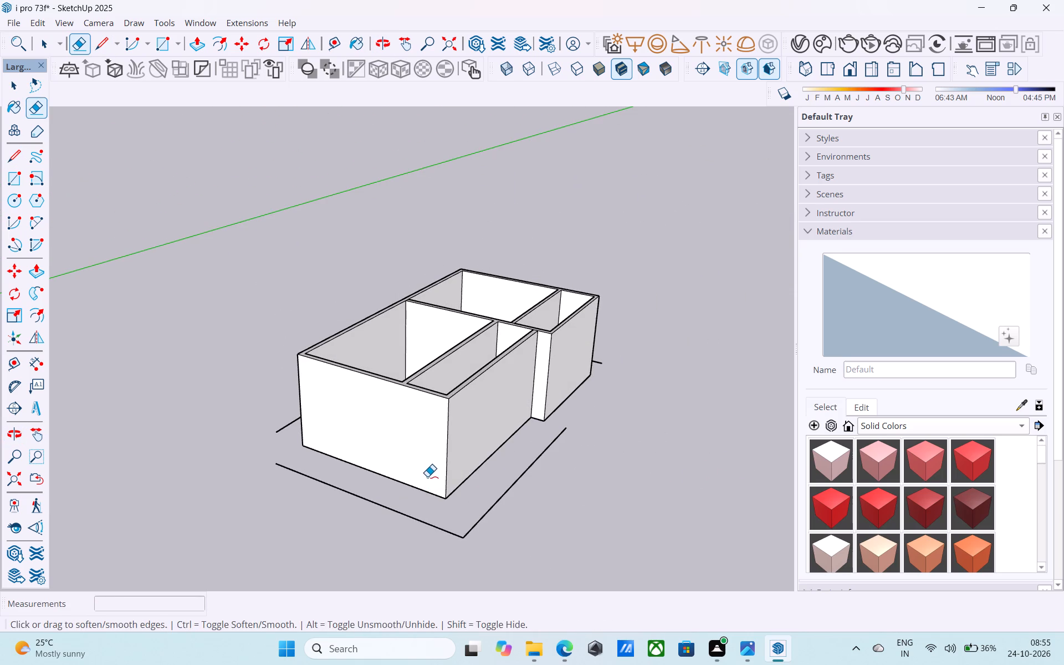
pyautogui.hotkey('ctrl', 's')
# Extend the stepped-side boundary line past the projecting wall's corner and lengthen the end boundary line 2' 6" to meet it.
pyautogui.moveTo(572, 441); pyautogui.dragTo(265, 494, button='middle')
pyautogui.moveTo(537, 485); pyautogui.dragTo(298, 480, button='middle')
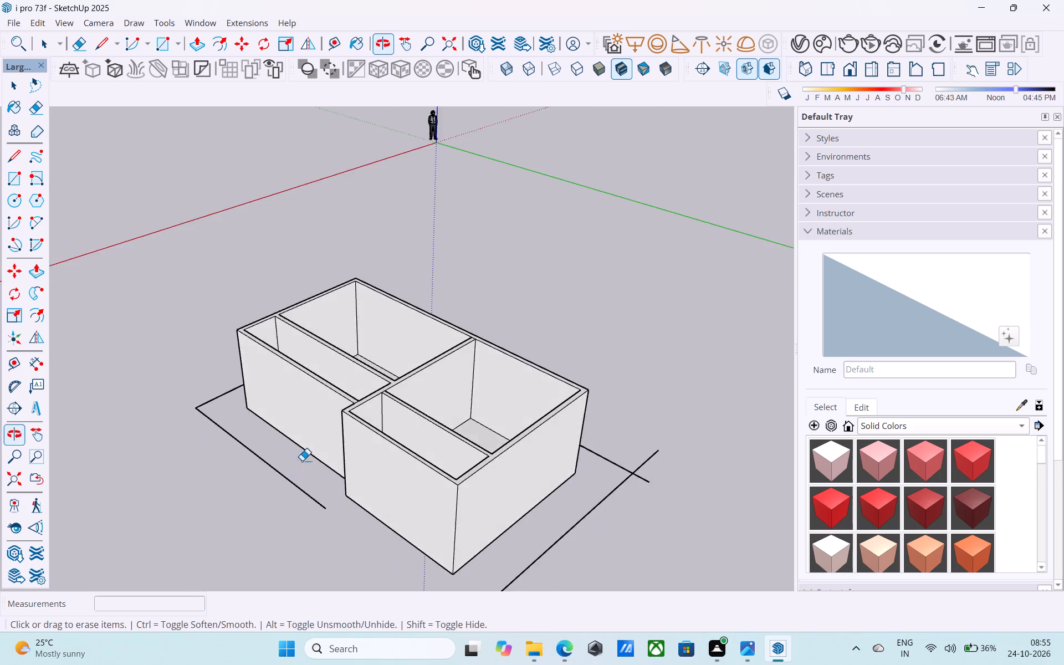
pyautogui.scroll(-5, 308, 463)
pyautogui.moveTo(348, 489); pyautogui.dragTo(246, 487, button='middle')
pyautogui.scroll(5, 360, 516)
pyautogui.scroll(3, 307, 494)
pyautogui.press('l')
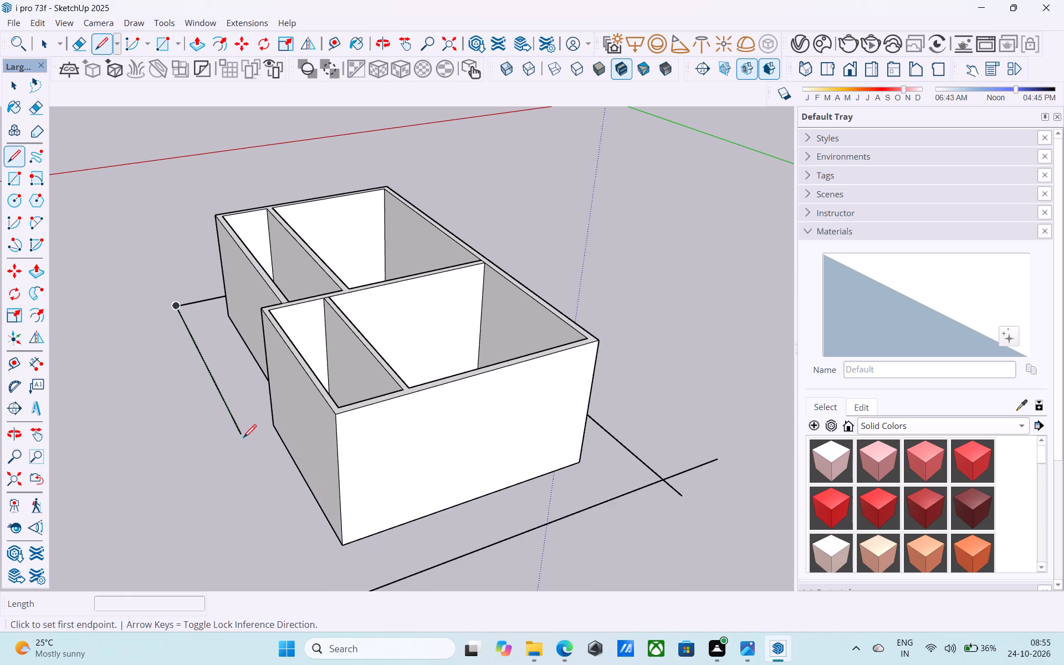
pyautogui.click(242, 436)
pyautogui.scroll(-4, 241, 437)
pyautogui.click(300, 561)
pyautogui.press('space')
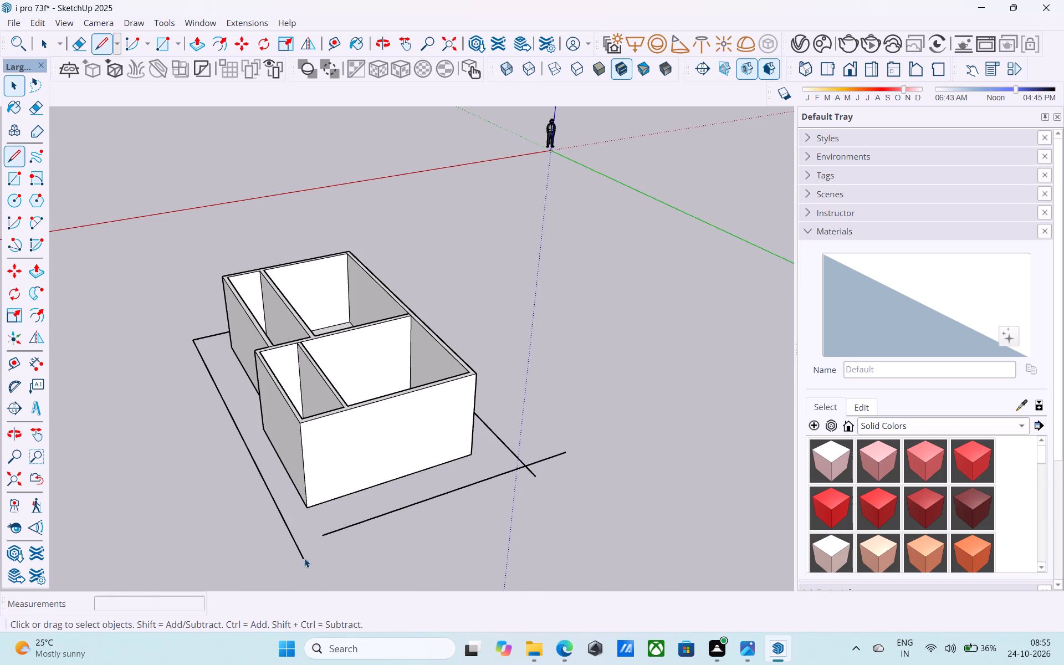
pyautogui.press('l')
pyautogui.click(318, 537)
pyautogui.press('l')
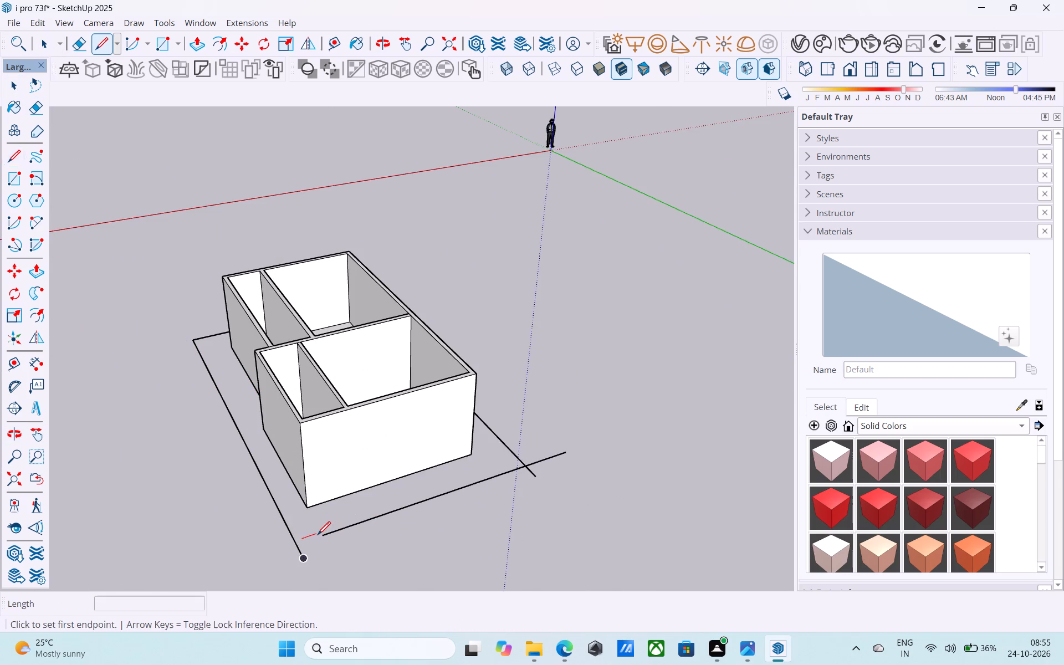
pyautogui.scroll(4, 318, 536)
pyautogui.click(326, 535)
pyautogui.click(283, 548)
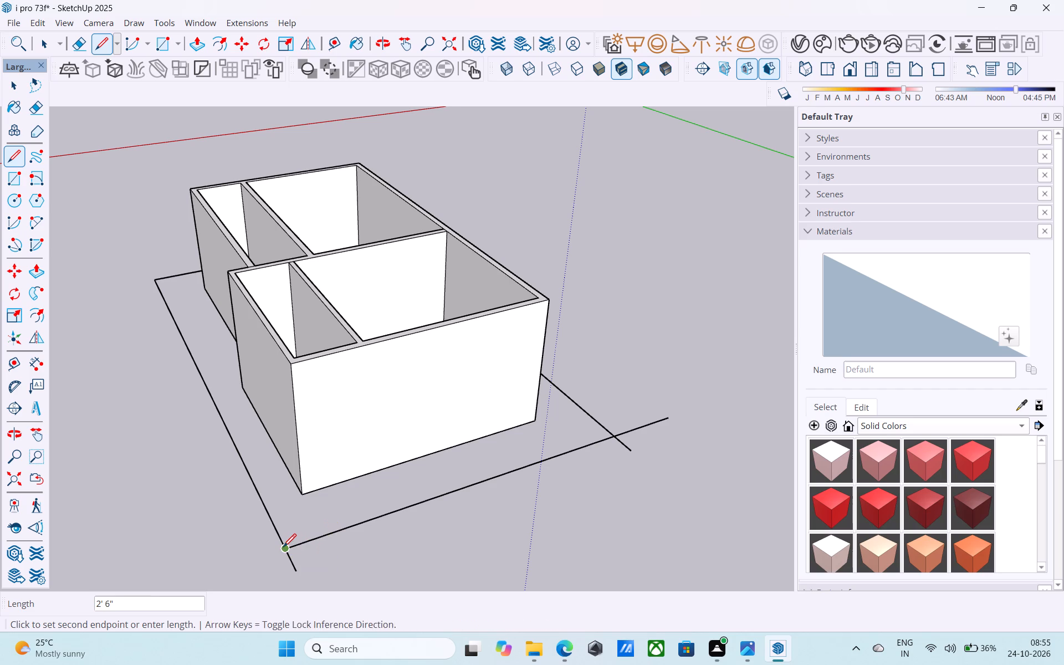
# Erase the overhanging boundary line ends at both corners of the end beside the projecting wall.
pyautogui.press('e')
pyautogui.moveTo(307, 562); pyautogui.dragTo(266, 566)
pyautogui.scroll(-9, 270, 536)
pyautogui.moveTo(479, 523); pyautogui.dragTo(209, 536, button='middle')
pyautogui.scroll(5, 371, 519)
pyautogui.moveTo(367, 510); pyautogui.dragTo(381, 489)
pyautogui.moveTo(333, 497); pyautogui.dragTo(320, 495)
# Extend the two open boundary lines at the last corner until they cross, lengthening the end line by about 6' 5".
pyautogui.scroll(-5, 446, 495)
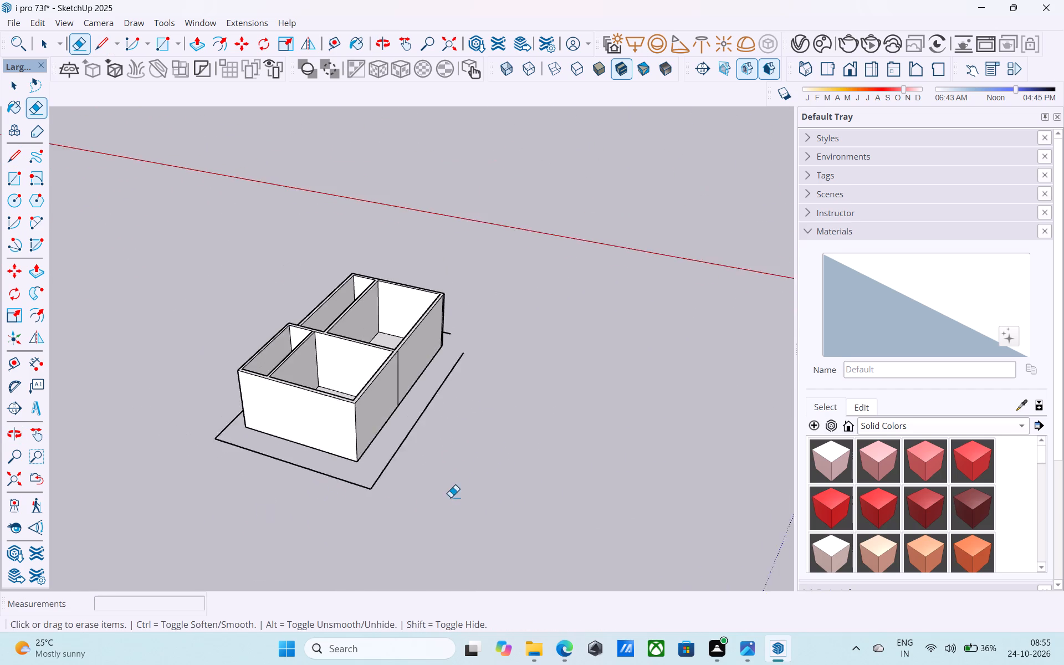
pyautogui.moveTo(451, 497); pyautogui.dragTo(206, 479, button='middle')
pyautogui.moveTo(458, 468); pyautogui.dragTo(149, 469, button='middle')
pyautogui.moveTo(352, 457); pyautogui.dragTo(264, 454, button='middle')
pyautogui.scroll(6, 451, 394)
pyautogui.scroll(-1, 451, 395)
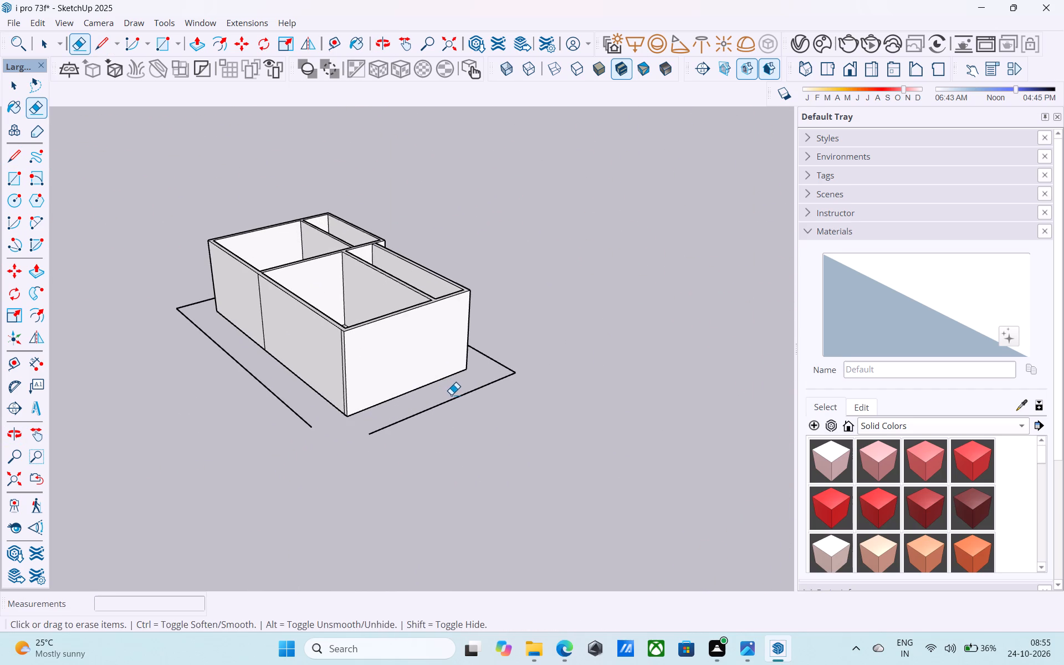
pyautogui.press('l')
pyautogui.scroll(7, 371, 431)
pyautogui.click(370, 433)
pyautogui.click(247, 475)
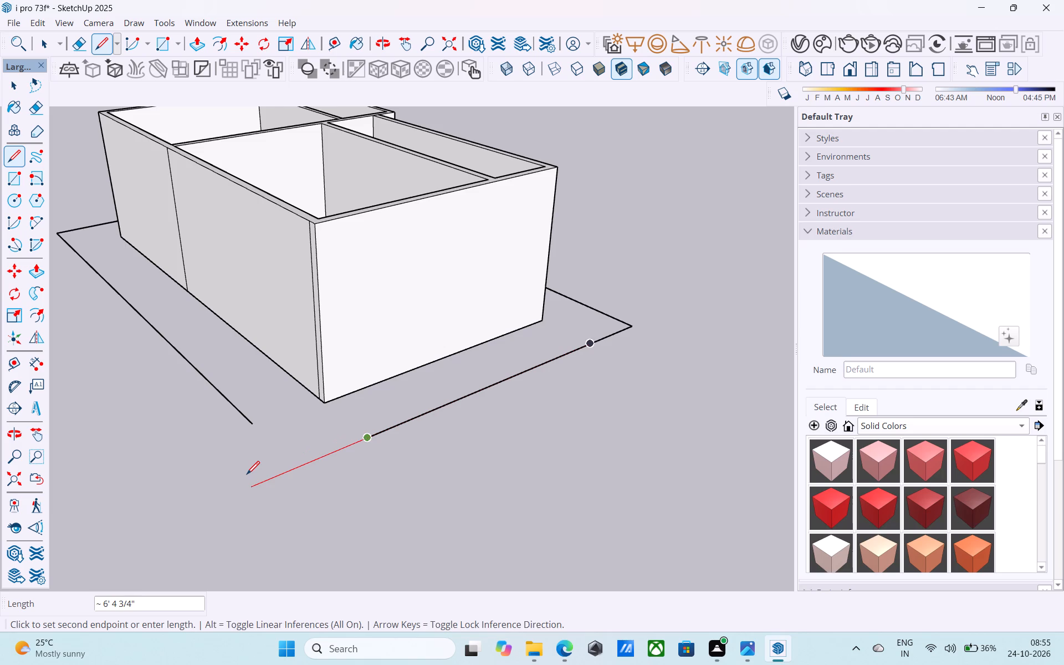
pyautogui.press('l')
pyautogui.click(255, 423)
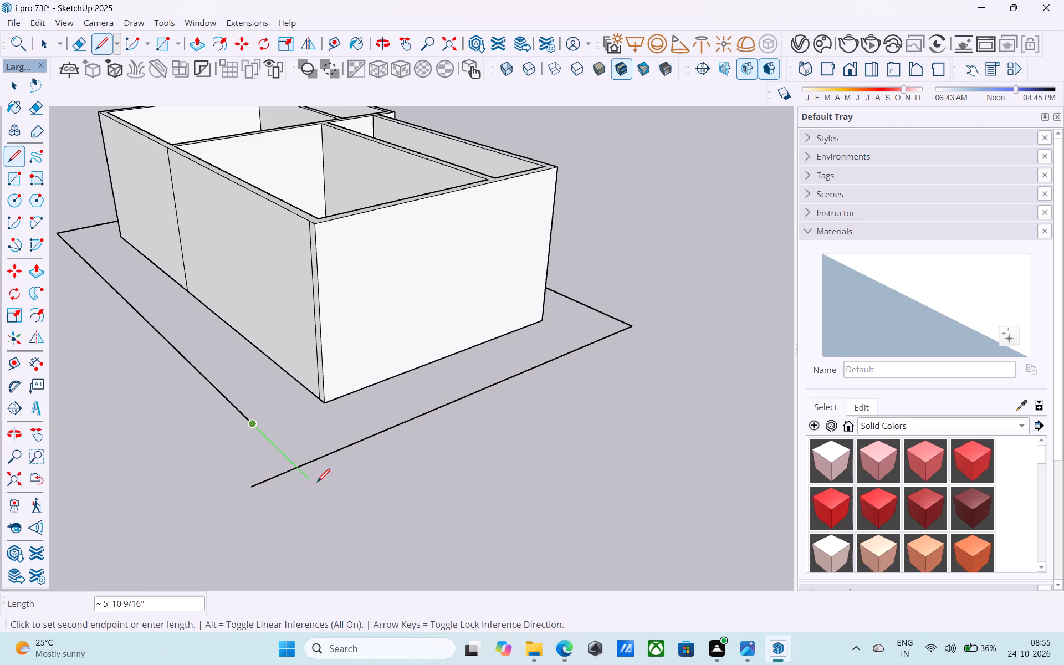
pyautogui.click(326, 495)
# Erase the overhanging line ends at the last corner, leaving a closed boundary around the building.
pyautogui.press('e')
pyautogui.moveTo(291, 495); pyautogui.dragTo(254, 441)
pyautogui.moveTo(307, 495); pyautogui.dragTo(407, 488)
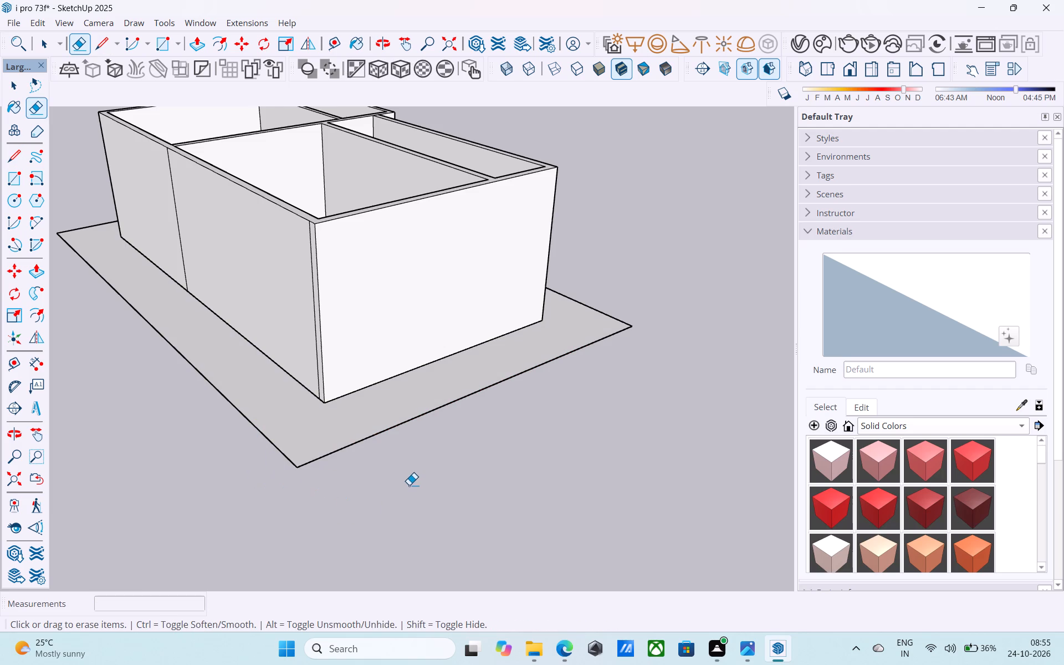
pyautogui.press('space')
# Examine the raised walls and the surrounding boundary face from several sides and heights.
pyautogui.scroll(-10, 410, 483)
pyautogui.moveTo(425, 478); pyautogui.dragTo(601, 446, button='middle')
pyautogui.moveTo(439, 446); pyautogui.dragTo(827, 368, button='middle')
pyautogui.moveTo(484, 396); pyautogui.dragTo(770, 395, button='middle')
pyautogui.moveTo(384, 412); pyautogui.dragTo(660, 398, button='middle')
pyautogui.moveTo(503, 393); pyautogui.dragTo(694, 392, button='middle')
pyautogui.scroll(-5, 525, 298)
pyautogui.moveTo(521, 321); pyautogui.dragTo(505, 445, button='middle')
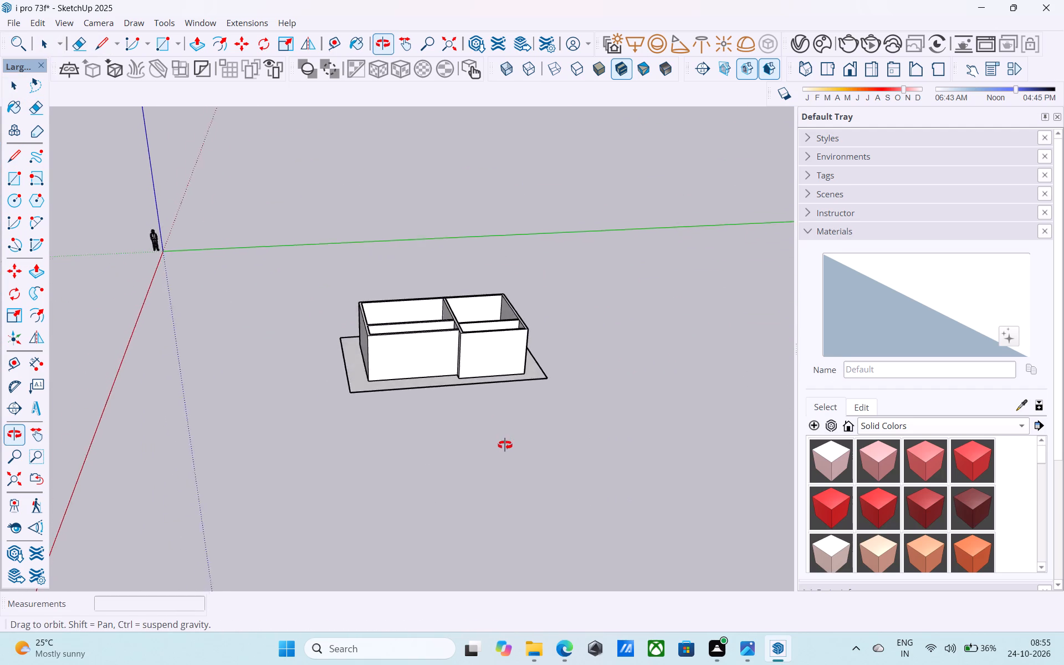
pyautogui.moveTo(505, 445); pyautogui.dragTo(499, 452, button='middle')
pyautogui.scroll(5, 505, 348)
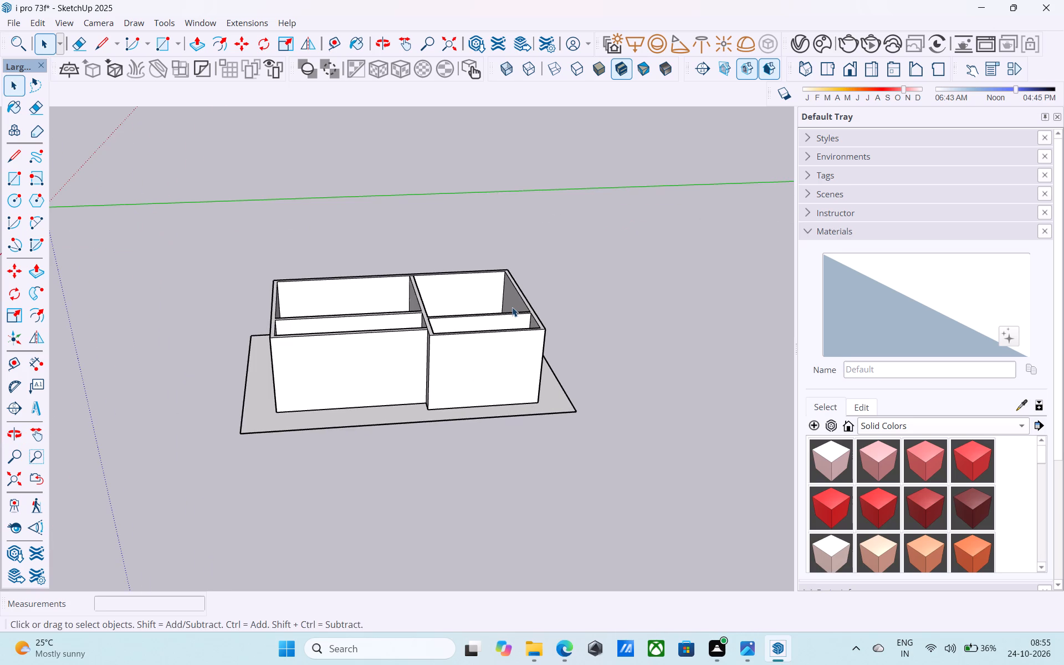
pyautogui.scroll(1, 517, 308)
pyautogui.moveTo(517, 308); pyautogui.dragTo(527, 414, button='middle')
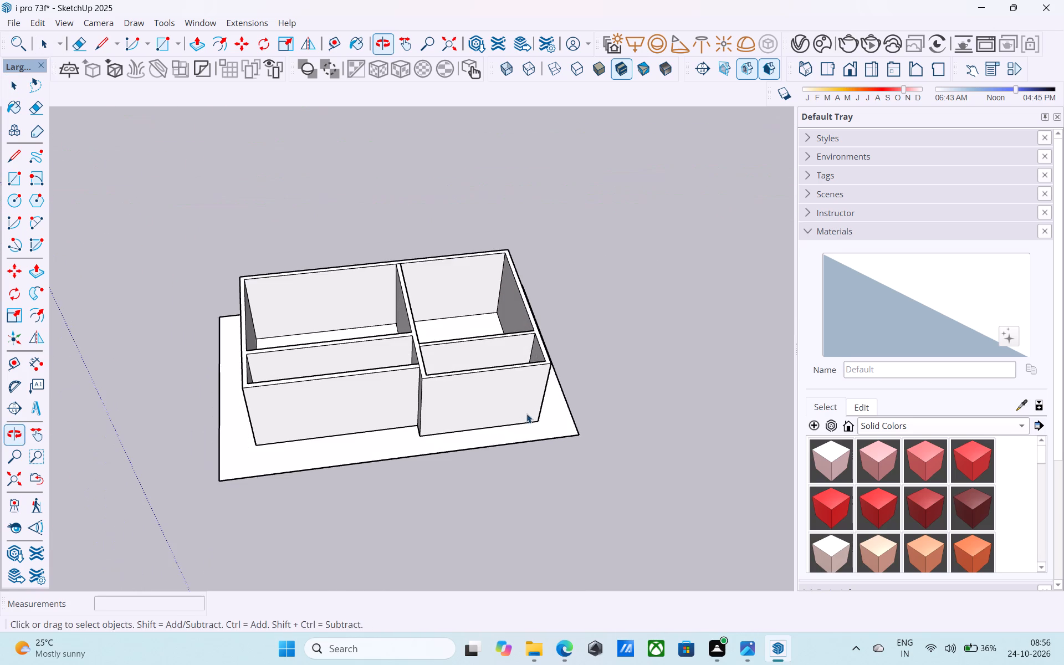
pyautogui.moveTo(493, 427); pyautogui.dragTo(475, 285, button='middle')
pyautogui.moveTo(474, 278); pyautogui.dragTo(466, 241, button='middle')
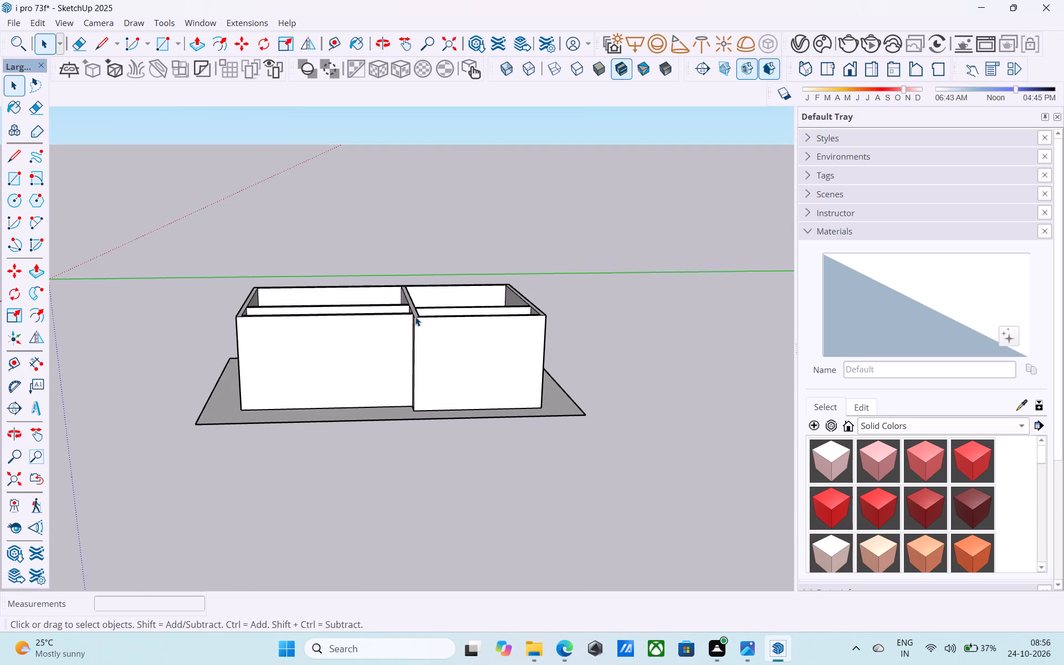
pyautogui.moveTo(455, 267); pyautogui.dragTo(477, 230, button='middle')
pyautogui.moveTo(478, 337); pyautogui.dragTo(475, 324, button='middle')
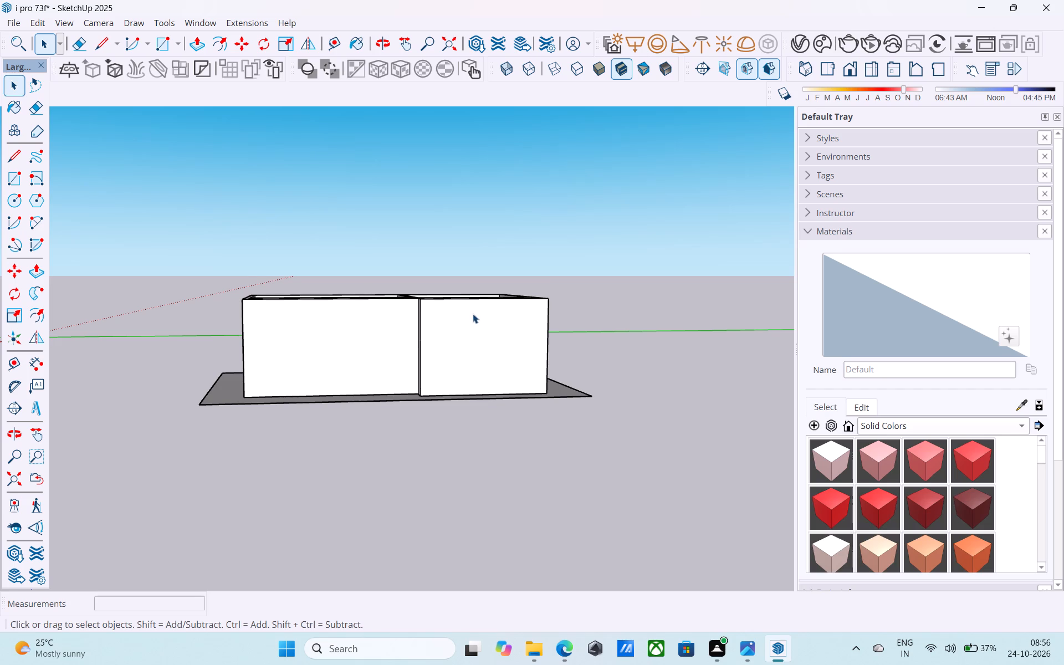
pyautogui.moveTo(475, 316); pyautogui.dragTo(482, 405, button='middle')
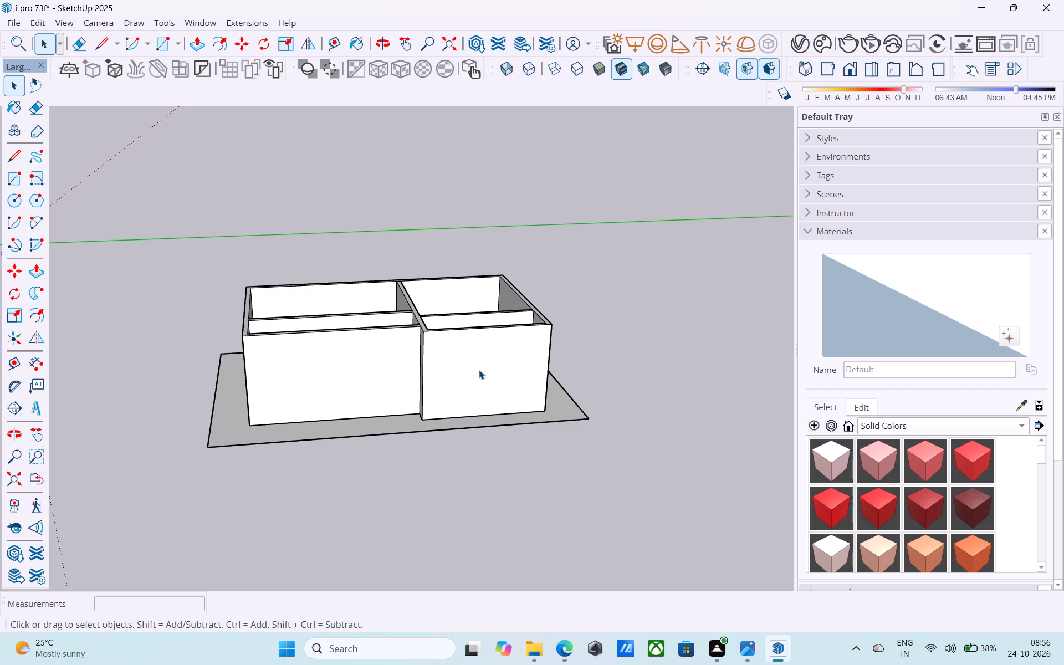
pyautogui.scroll(-4, 480, 366)
pyautogui.moveTo(478, 365); pyautogui.dragTo(466, 327, button='middle')
pyautogui.moveTo(465, 318); pyautogui.dragTo(489, 435, button='middle')
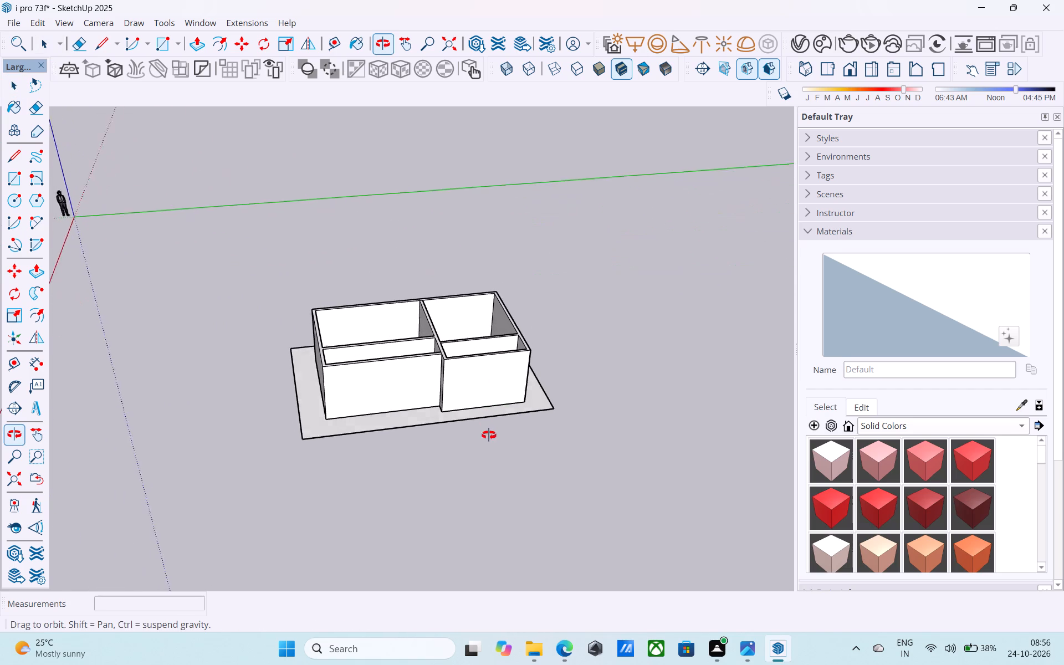
# Examine the raised walls and the surrounding boundary face from several heights and distances.
pyautogui.moveTo(489, 435); pyautogui.dragTo(498, 475, button='middle')
pyautogui.scroll(4, 491, 393)
pyautogui.scroll(-6, 490, 383)
pyautogui.moveTo(488, 382); pyautogui.dragTo(482, 475, button='middle')
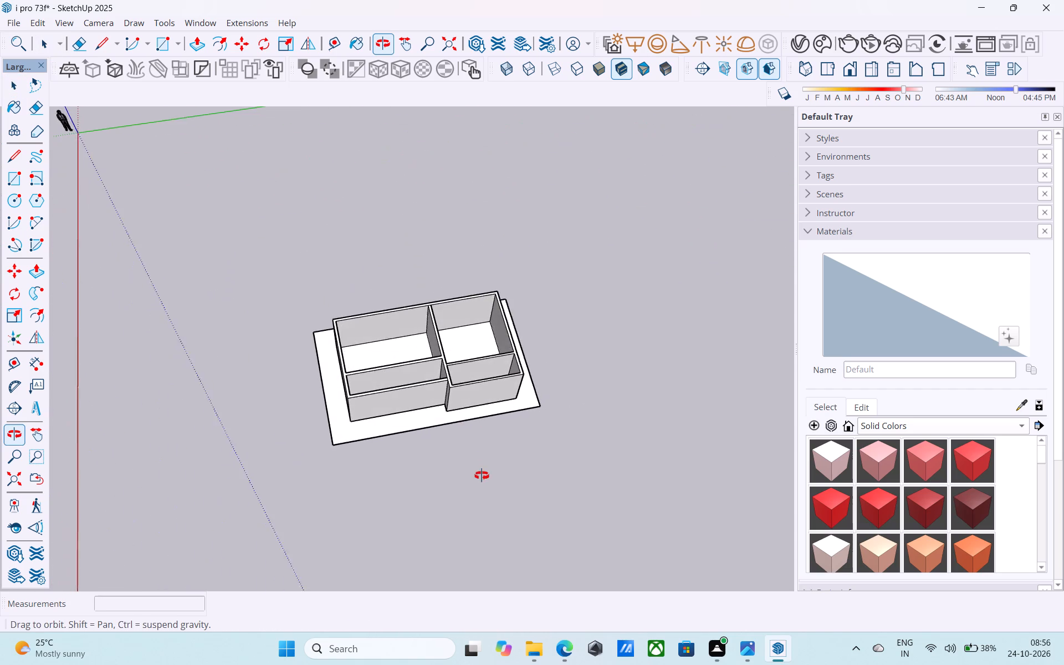
pyautogui.moveTo(482, 475); pyautogui.dragTo(484, 253, button='middle')
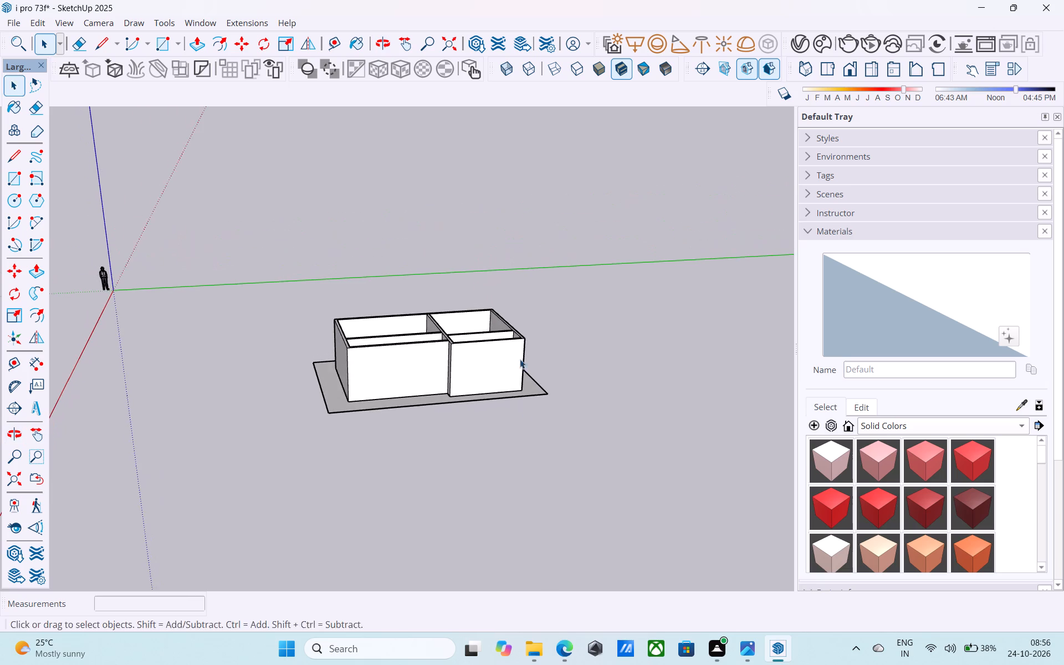
pyautogui.moveTo(523, 412); pyautogui.dragTo(501, 310, button='middle')
pyautogui.scroll(2, 501, 310)
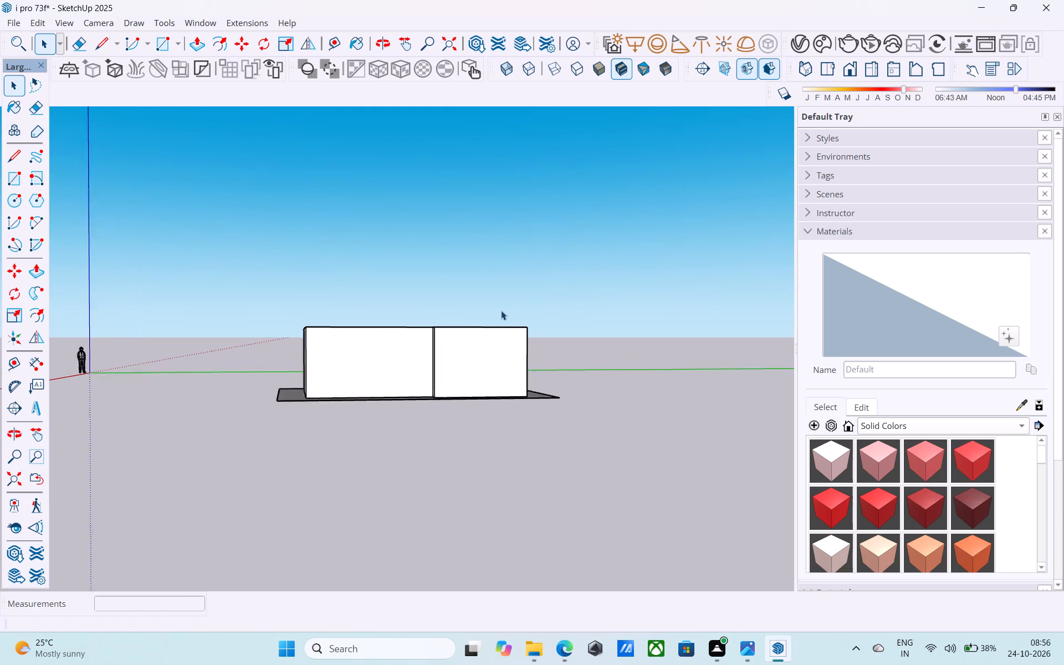
pyautogui.scroll(4, 501, 310)
pyautogui.scroll(-8, 501, 310)
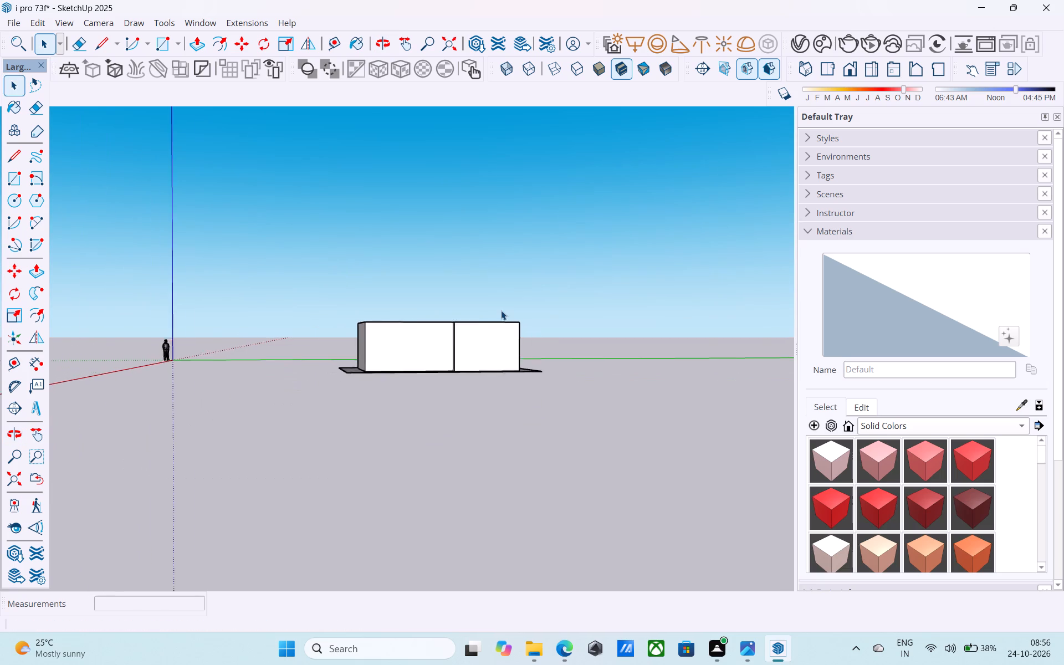
pyautogui.scroll(-1, 501, 310)
pyautogui.moveTo(495, 322); pyautogui.dragTo(478, 393, button='middle')
pyautogui.scroll(-1, 494, 324)
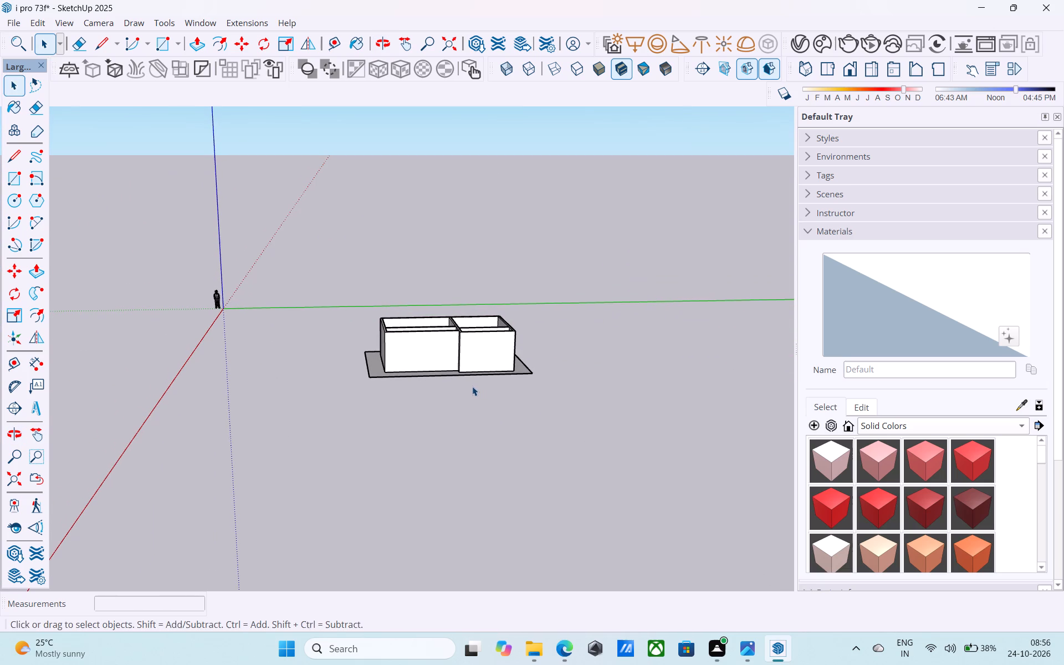
pyautogui.moveTo(469, 378); pyautogui.dragTo(440, 337, button='middle')
pyautogui.scroll(6, 409, 353)
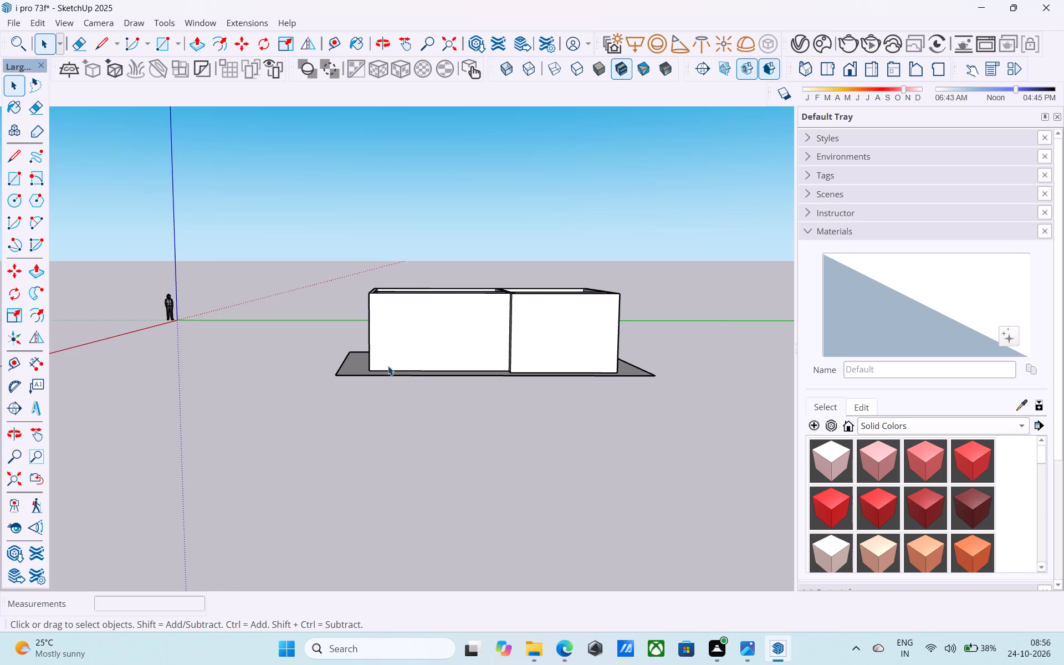
pyautogui.scroll(-4, 421, 353)
pyautogui.moveTo(426, 386); pyautogui.dragTo(431, 528, button='middle')
pyautogui.scroll(-3, 428, 396)
pyautogui.moveTo(458, 387); pyautogui.dragTo(452, 511, button='middle')
# Erase the stray line across the wall tops where the recessed outer wall meets the projecting section.
pyautogui.scroll(6, 464, 401)
pyautogui.scroll(4, 458, 355)
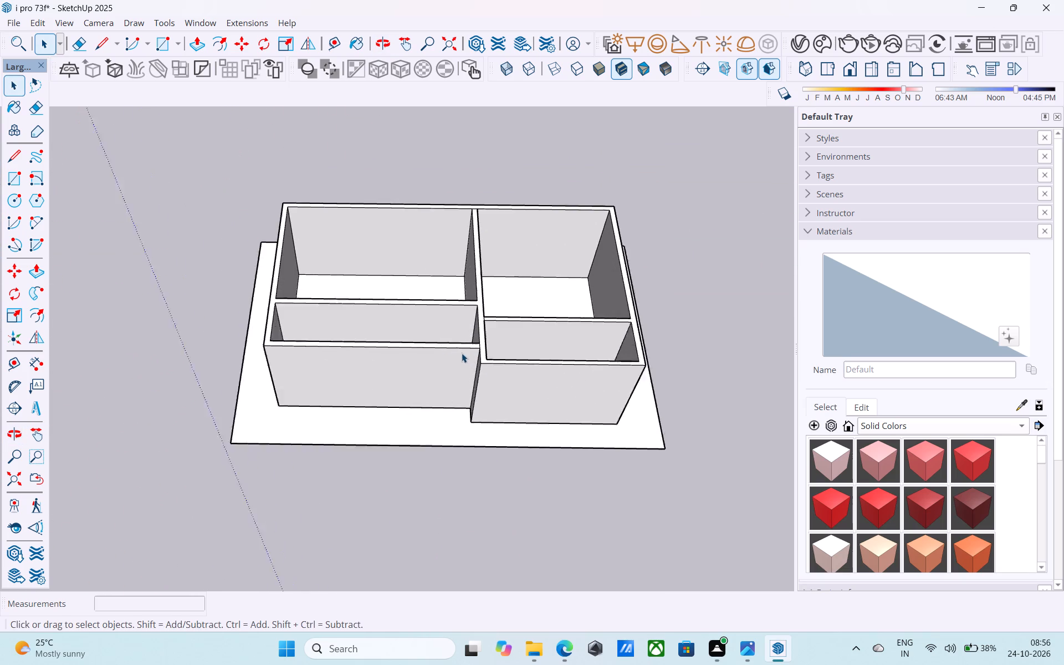
pyautogui.scroll(2, 462, 353)
pyautogui.middleClick(462, 353)
pyautogui.scroll(10, 474, 346)
pyautogui.press('e')
pyautogui.scroll(4, 485, 340)
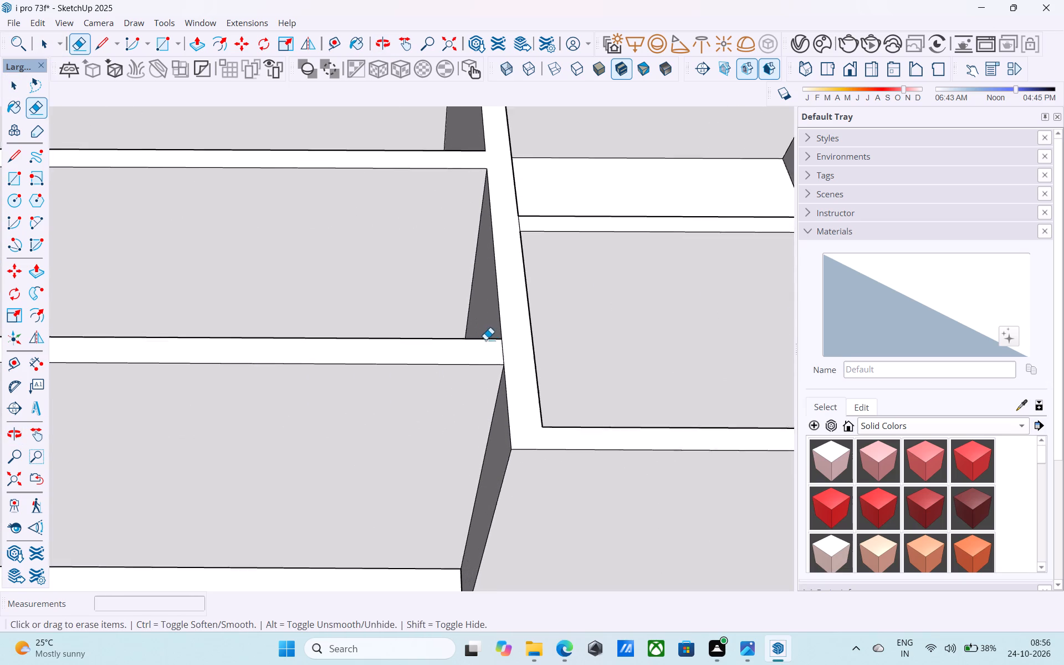
pyautogui.scroll(2, 485, 340)
pyautogui.moveTo(505, 356); pyautogui.dragTo(515, 362)
pyautogui.scroll(-11, 511, 356)
pyautogui.press('space')
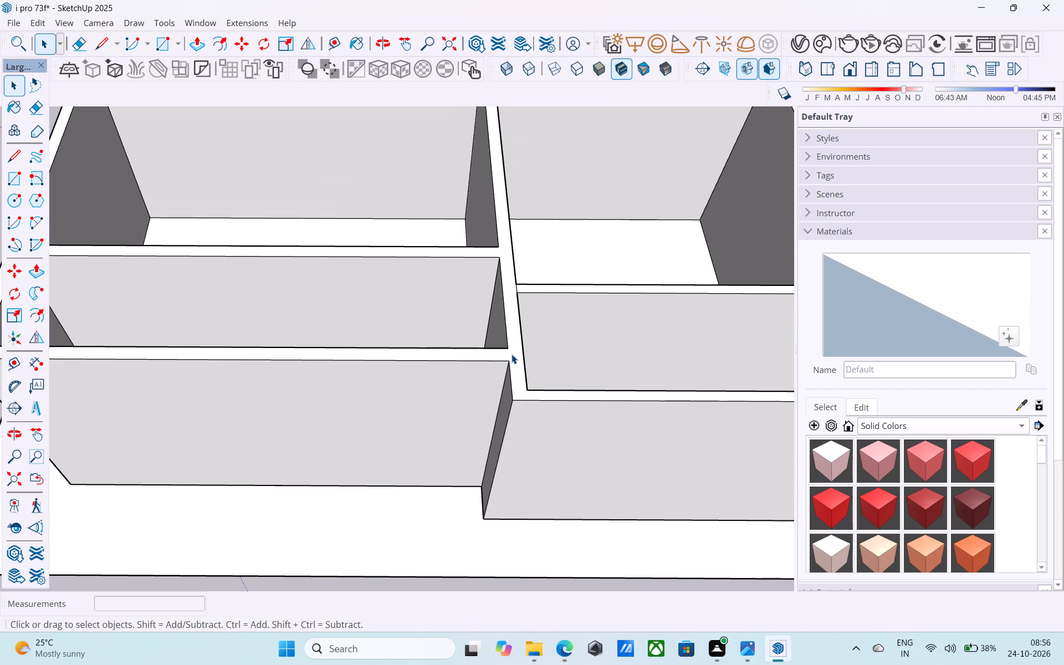
# Draw a 6" line straight down from the boundary corner in front of the recessed outer wall.
pyautogui.scroll(-7, 511, 354)
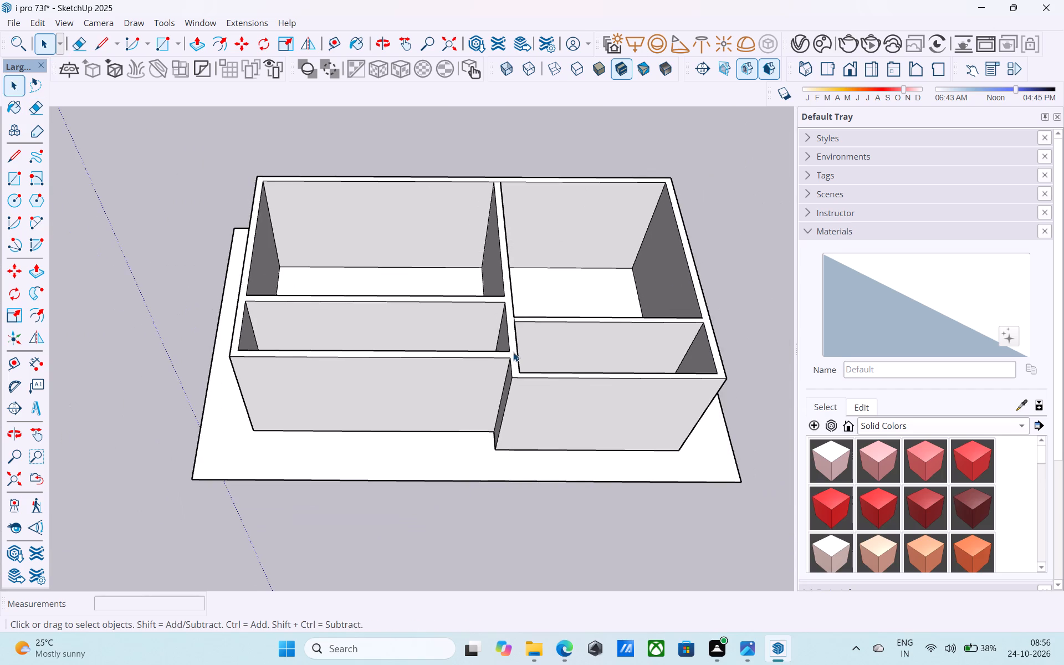
pyautogui.moveTo(513, 351); pyautogui.dragTo(528, 271, button='middle')
pyautogui.moveTo(535, 447); pyautogui.dragTo(540, 361, button='middle')
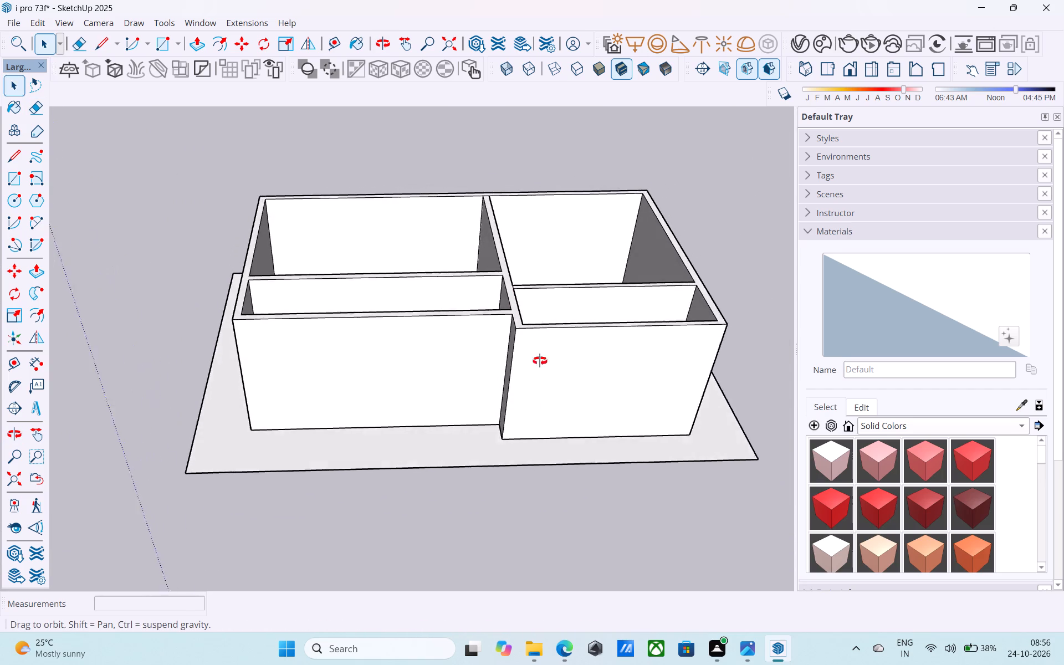
pyautogui.moveTo(540, 361); pyautogui.dragTo(589, 133, button='middle')
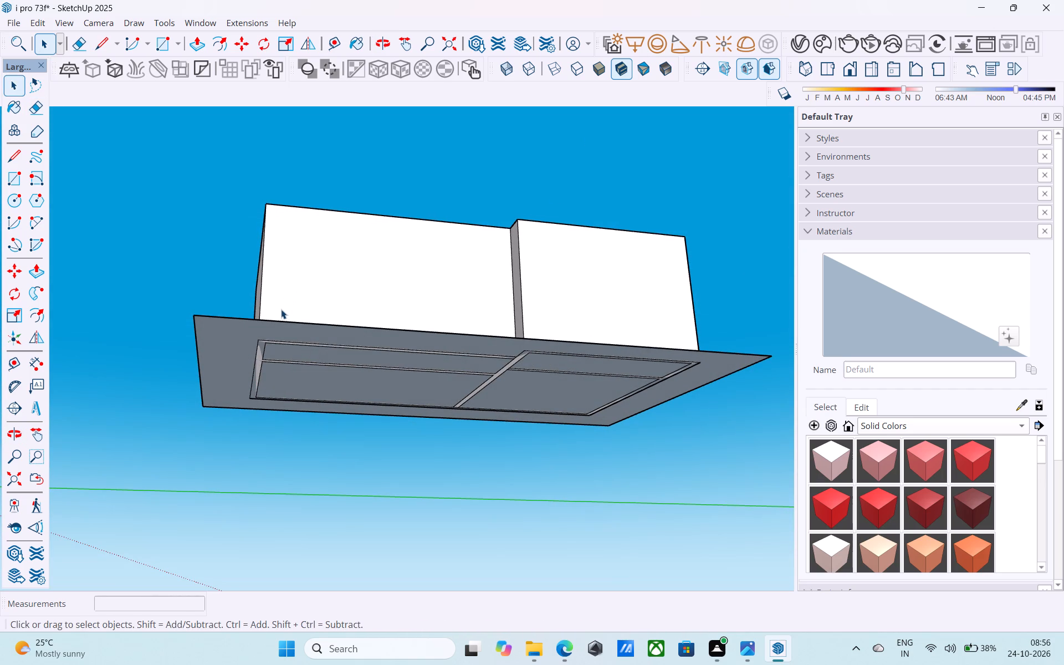
pyautogui.press('l')
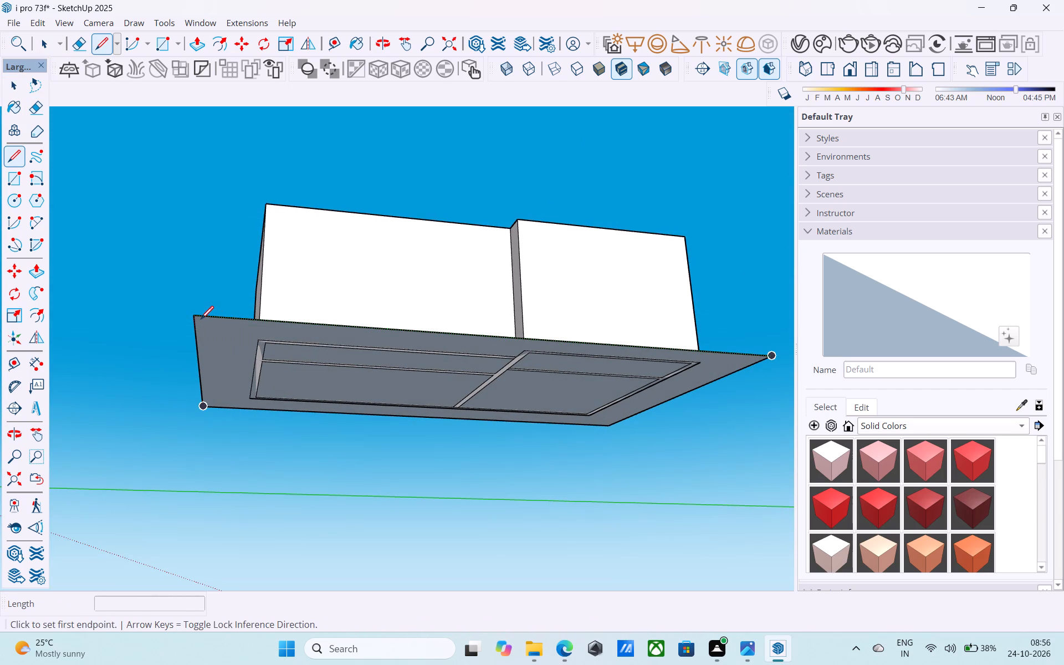
pyautogui.click(198, 315)
pyautogui.moveTo(183, 316); pyautogui.dragTo(197, 356, button='middle')
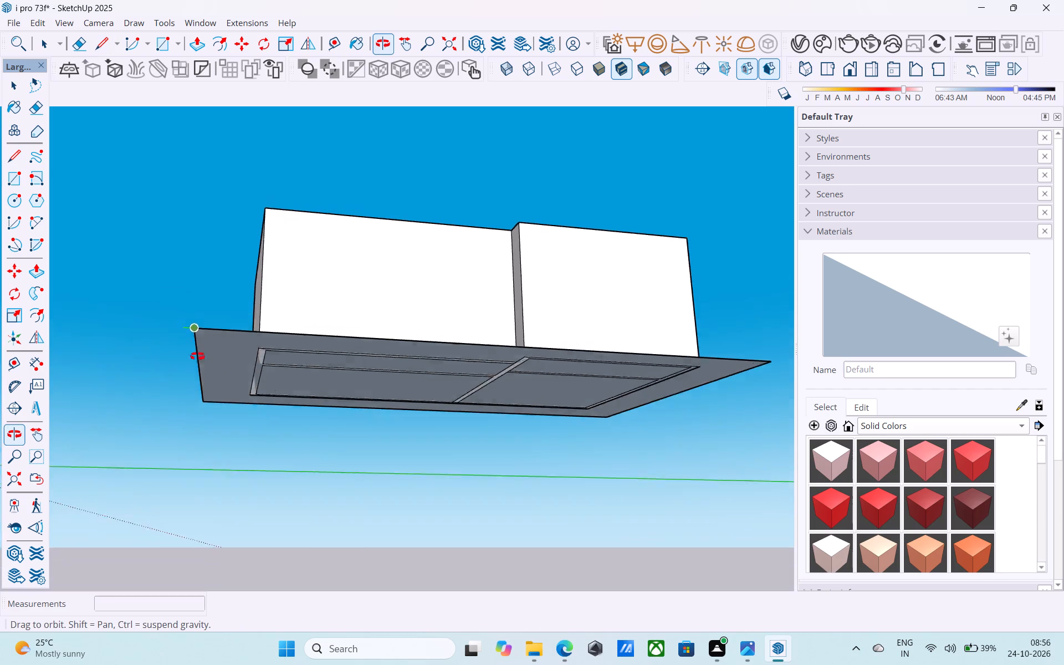
pyautogui.moveTo(197, 356); pyautogui.dragTo(311, 386, button='middle')
pyautogui.write('6"')
pyautogui.press('Return')
pyautogui.press('space')
# Draw a 6" line straight down from the diagonally opposite corner of the boundary.
pyautogui.scroll(-2, 330, 368)
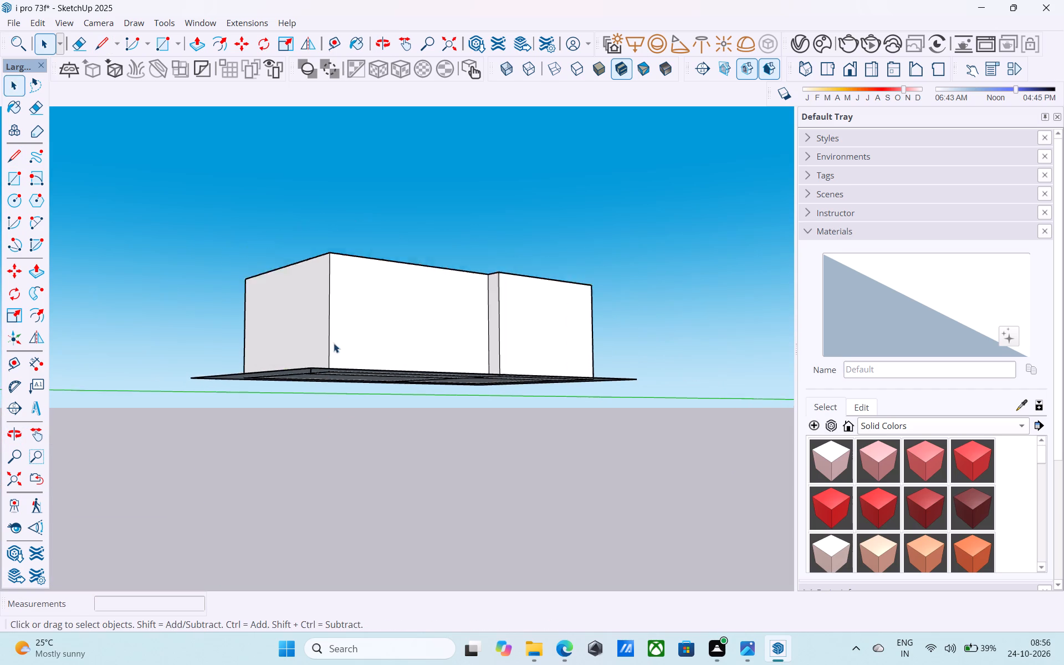
pyautogui.scroll(-7, 334, 343)
pyautogui.moveTo(439, 379); pyautogui.dragTo(110, 304, button='middle')
pyautogui.moveTo(489, 374); pyautogui.dragTo(369, 374, button='middle')
pyautogui.scroll(5, 495, 350)
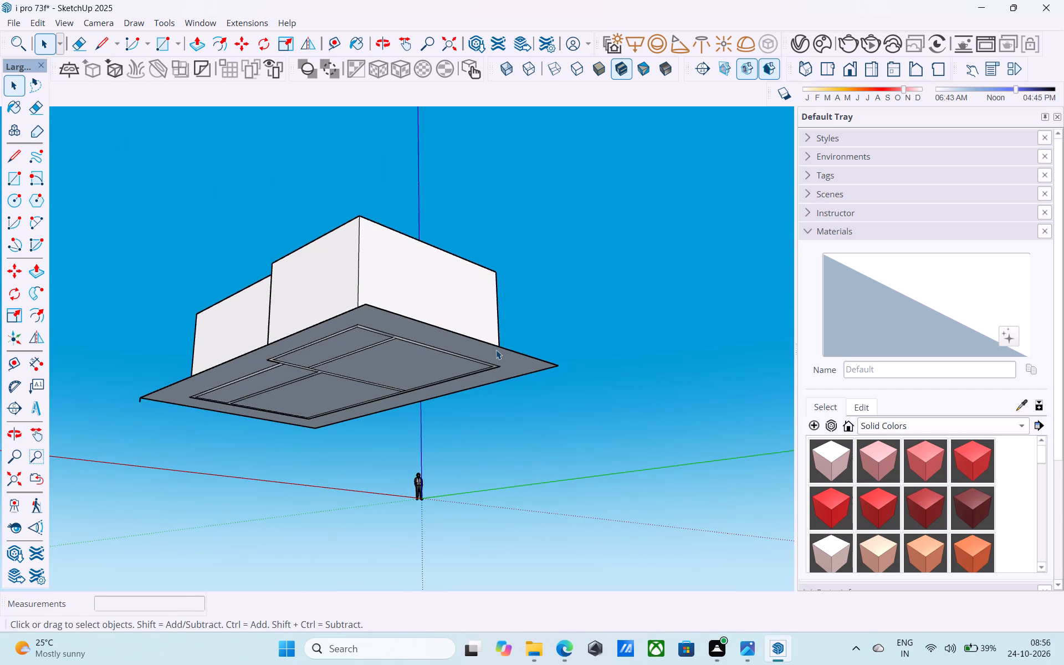
pyautogui.press('l')
pyautogui.click(562, 368)
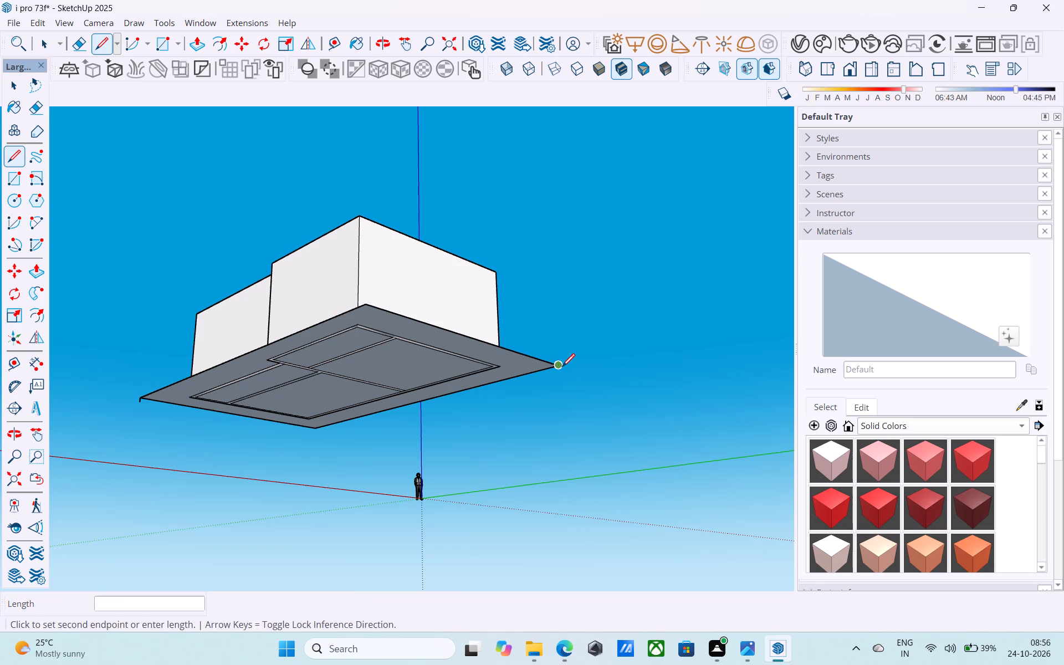
pyautogui.write('6"')
pyautogui.press('Return')
pyautogui.press('space')
# Draw a 24' 6" by 39' 6" rectangle below the boundary face between the lower ends of the two vertical lines.
pyautogui.scroll(1, 563, 380)
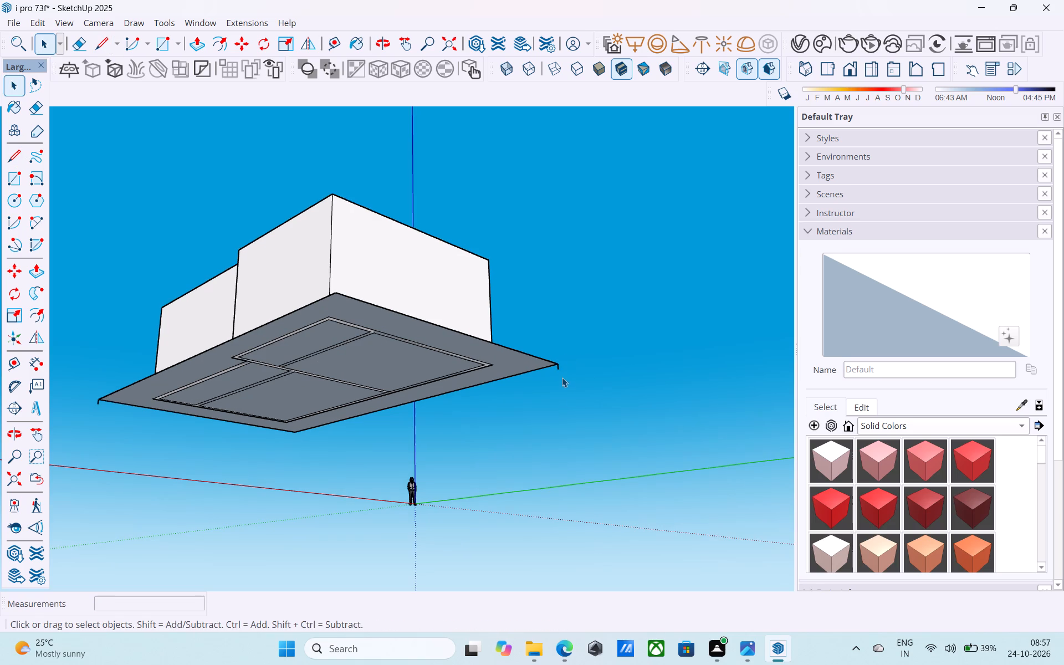
pyautogui.press('r')
pyautogui.keyDown('shift'); pyautogui.moveTo(101, 404); pyautogui.dragTo(163, 402, button='middle'); pyautogui.keyUp('shift')
pyautogui.scroll(5, 160, 401)
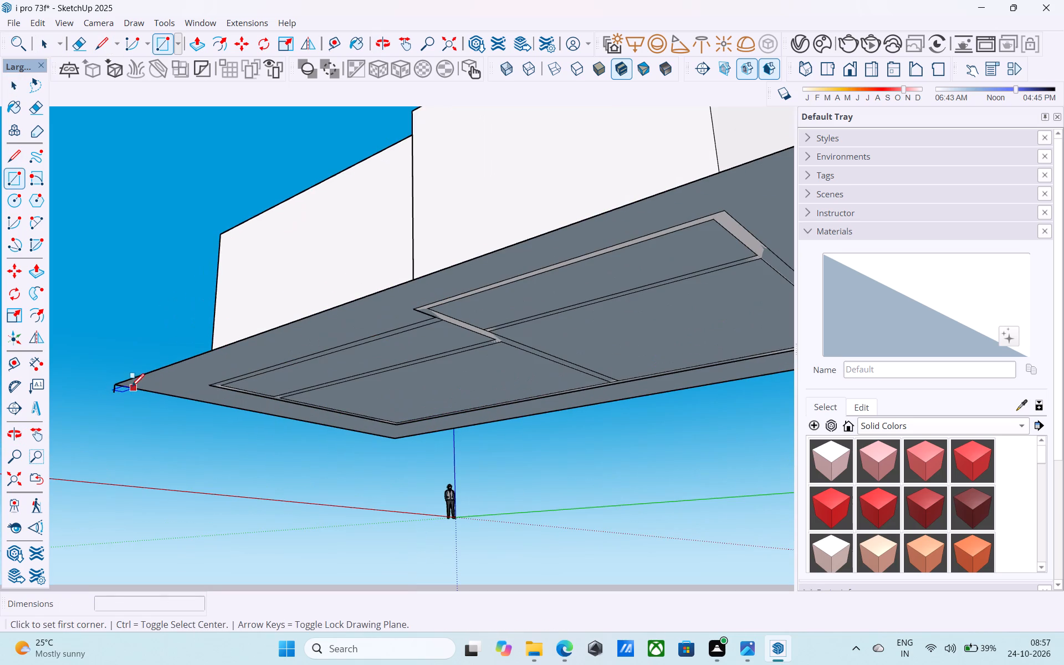
pyautogui.click(115, 397)
pyautogui.scroll(-7, 115, 397)
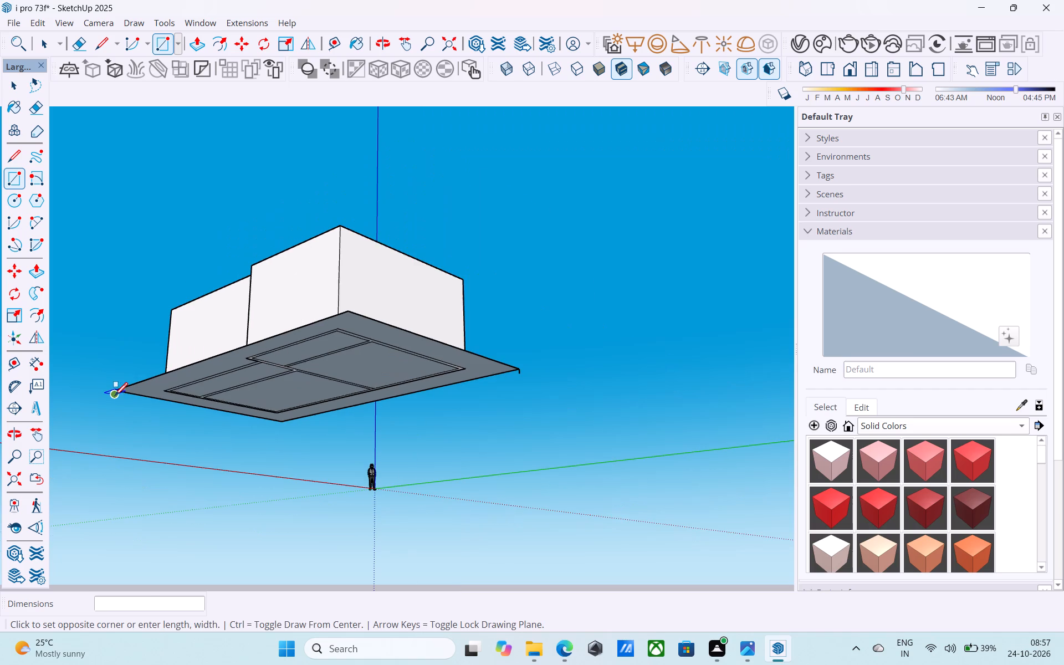
pyautogui.moveTo(506, 383); pyautogui.dragTo(308, 519, button='middle')
pyautogui.scroll(12, 453, 423)
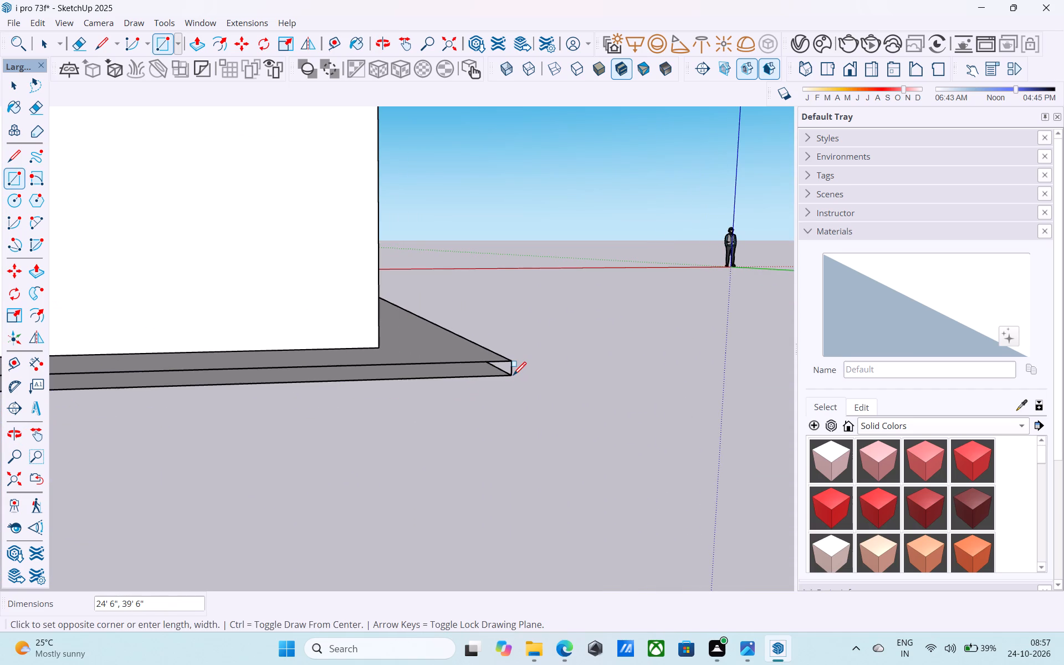
pyautogui.click(513, 376)
pyautogui.scroll(-7, 514, 376)
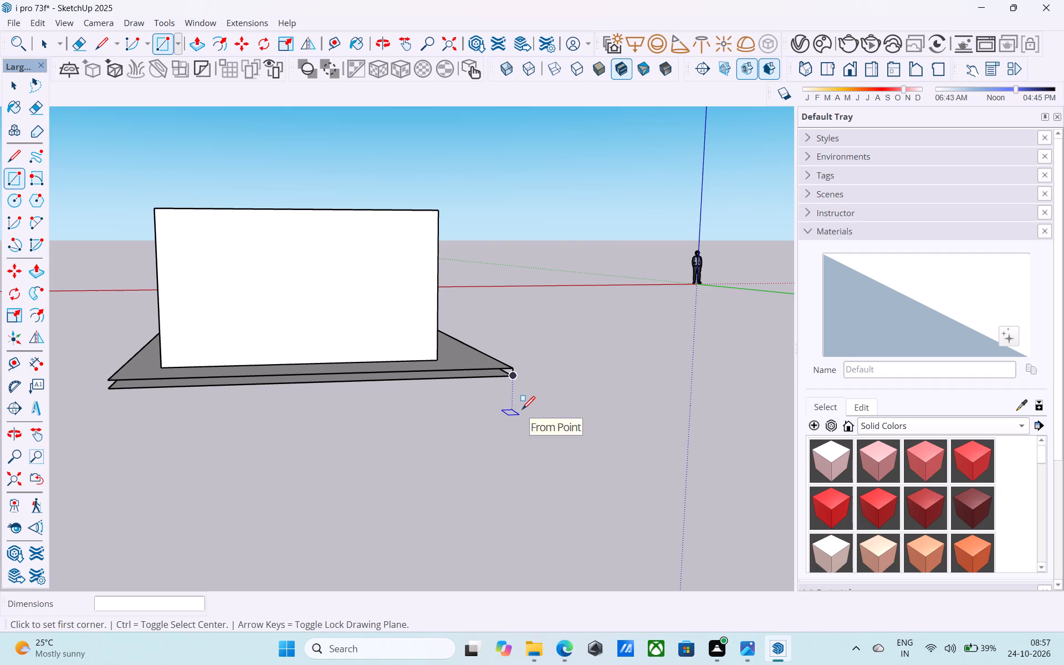
# Reverse the underside face of the lower rectangle.
pyautogui.scroll(-5, 520, 417)
pyautogui.moveTo(509, 417); pyautogui.dragTo(556, 386, button='middle')
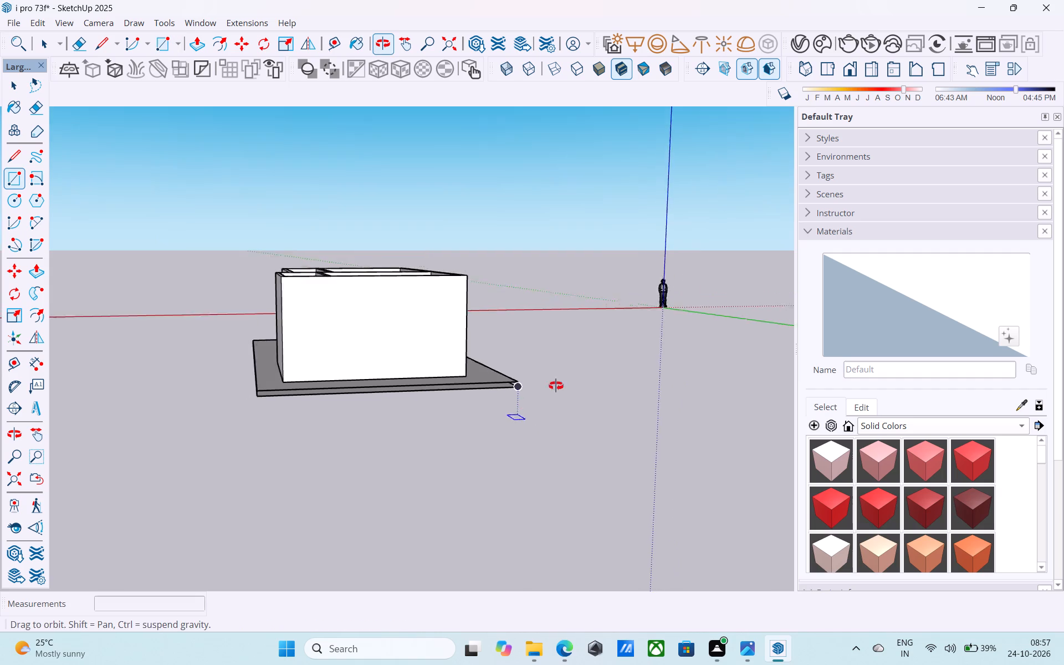
pyautogui.moveTo(556, 386); pyautogui.dragTo(615, 323, button='middle')
pyautogui.press('space')
pyautogui.scroll(1, 414, 346)
pyautogui.moveTo(385, 373); pyautogui.dragTo(437, 389, button='middle')
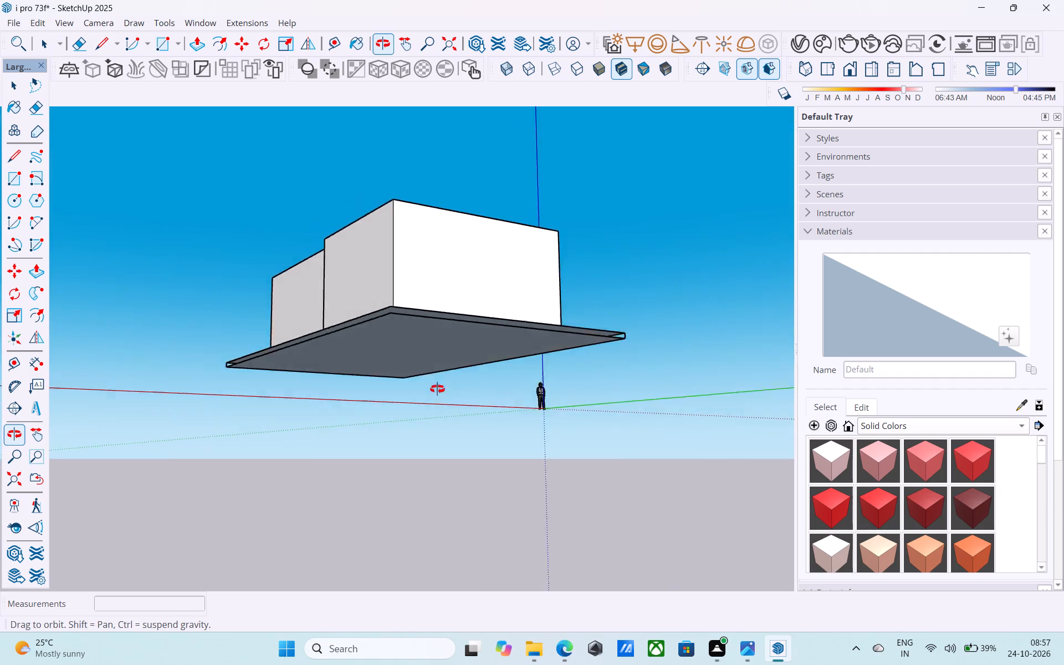
pyautogui.moveTo(437, 389); pyautogui.dragTo(567, 268, button='middle')
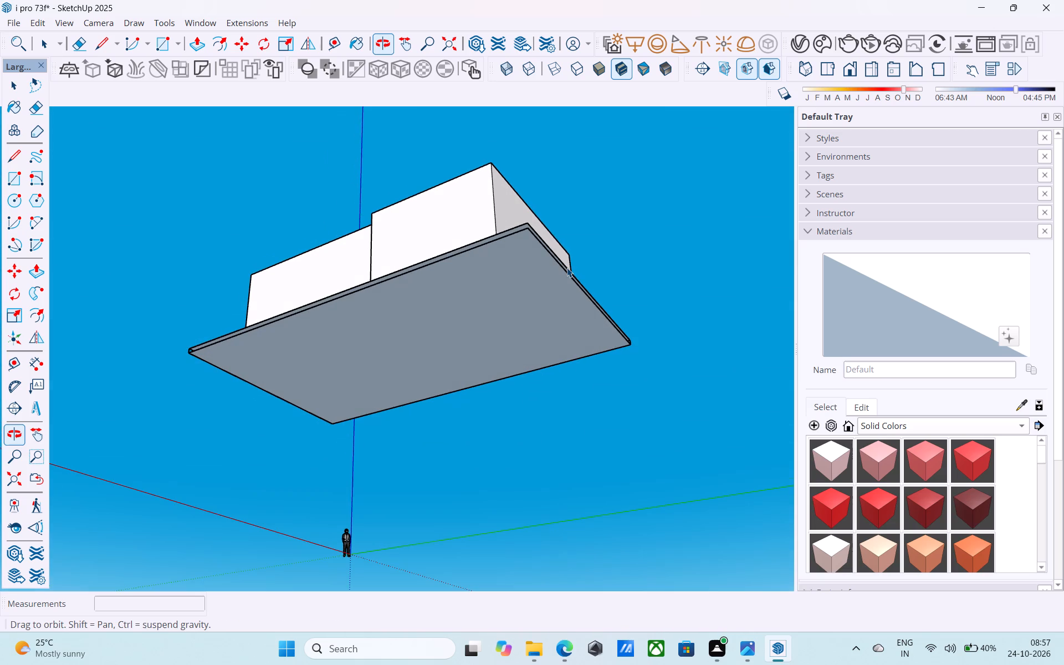
pyautogui.moveTo(567, 268); pyautogui.dragTo(567, 268, button='middle')
pyautogui.click(539, 285)
pyautogui.rightClick(539, 285)
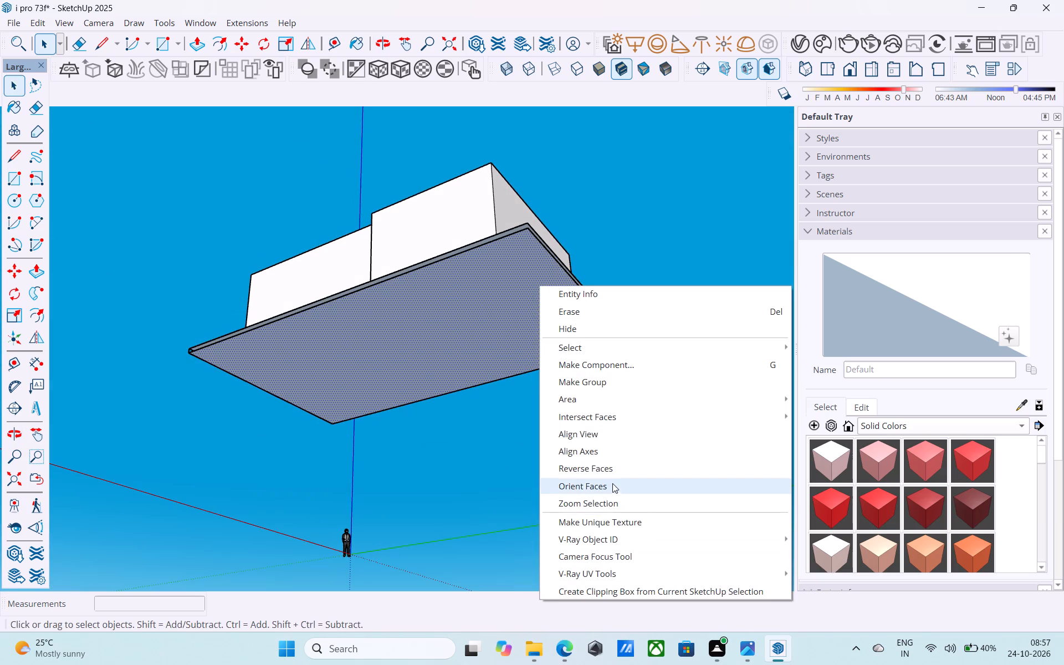
pyautogui.click(612, 474)
# Join the upper and lower boundary corners beside the projecting section with a 6" vertical line to close the adjoining slab sides.
pyautogui.moveTo(521, 315); pyautogui.dragTo(499, 441, button='middle')
pyautogui.press('l')
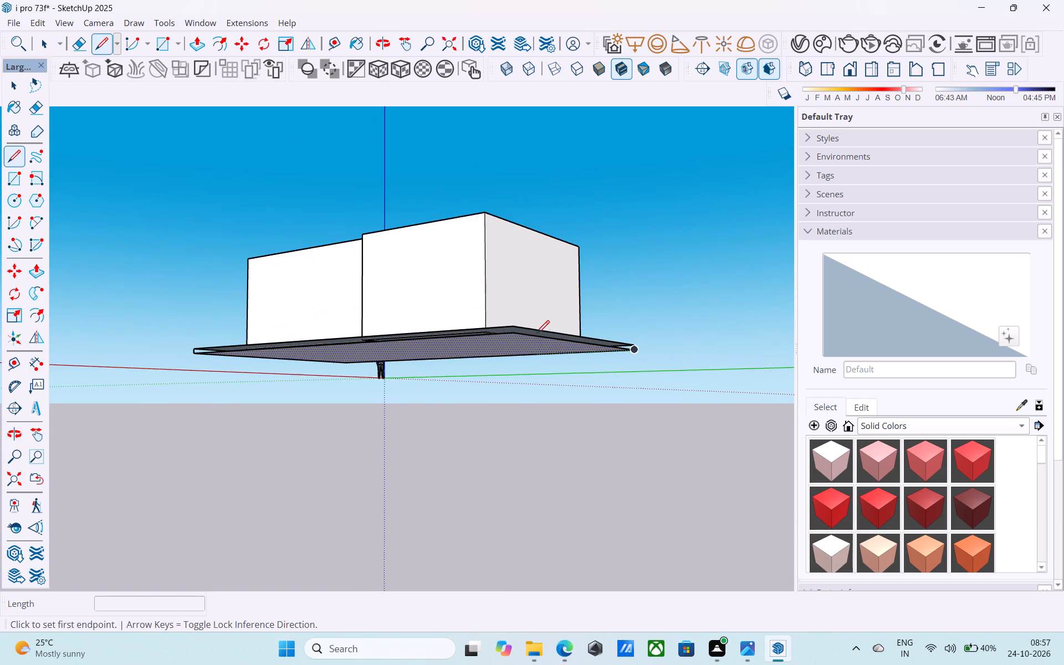
pyautogui.scroll(9, 533, 327)
pyautogui.moveTo(500, 341); pyautogui.dragTo(494, 442, button='middle')
pyautogui.click(452, 533)
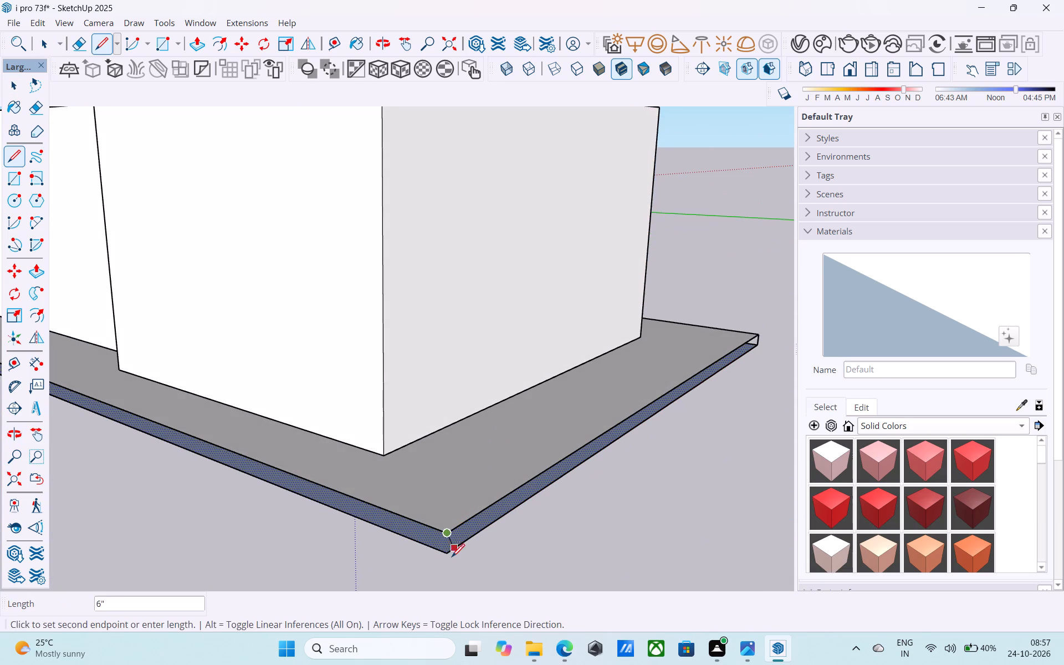
pyautogui.click(448, 559)
# Draw a vertical line between the lower and upper boundary edges at the remaining open corner to close the slab sides.
pyautogui.scroll(-13, 496, 502)
pyautogui.moveTo(367, 448); pyautogui.dragTo(606, 442, button='middle')
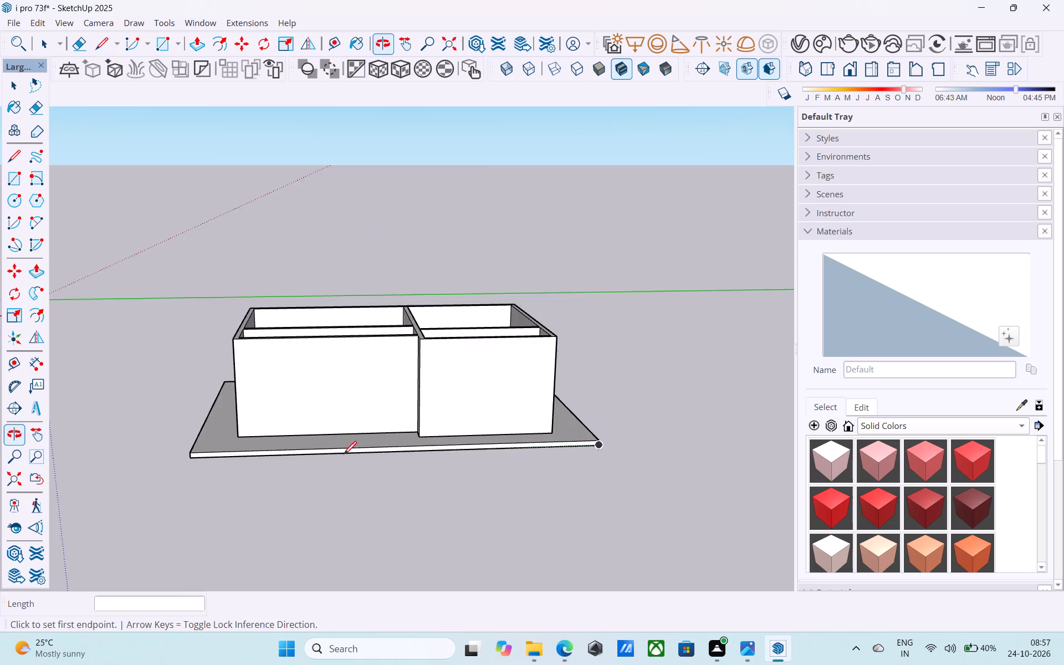
pyautogui.moveTo(341, 456); pyautogui.dragTo(632, 452, button='middle')
pyautogui.moveTo(273, 462); pyautogui.dragTo(449, 458, button='middle')
pyautogui.scroll(12, 294, 498)
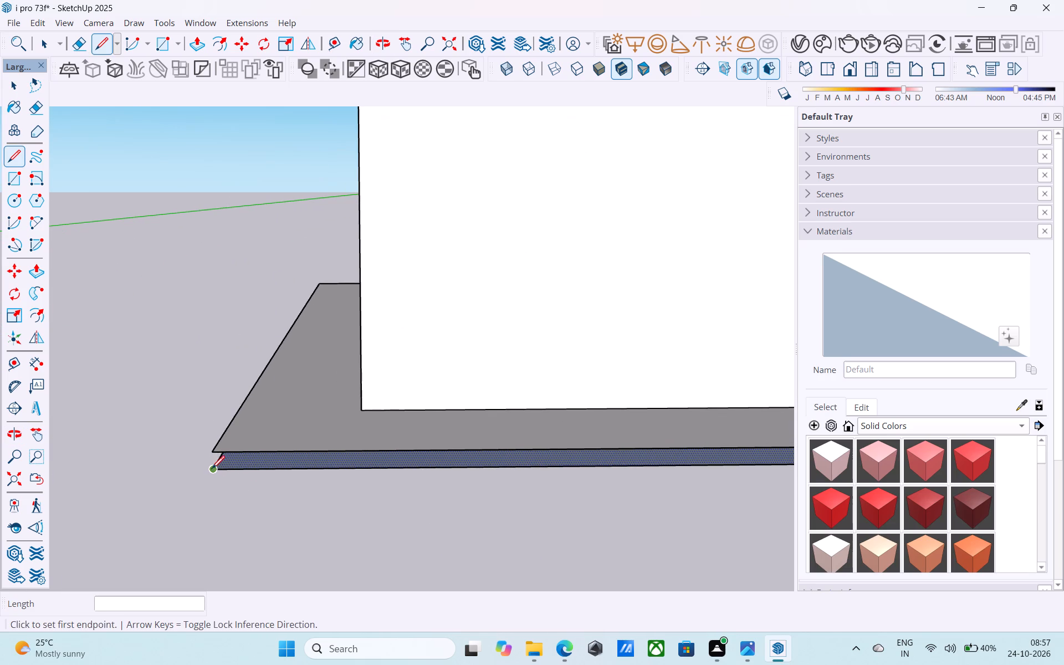
pyautogui.click(212, 469)
pyautogui.click(212, 449)
# Erase the vertical seam line dividing the face of the long straight outer wall.
pyautogui.moveTo(421, 437); pyautogui.dragTo(474, 413, button='middle')
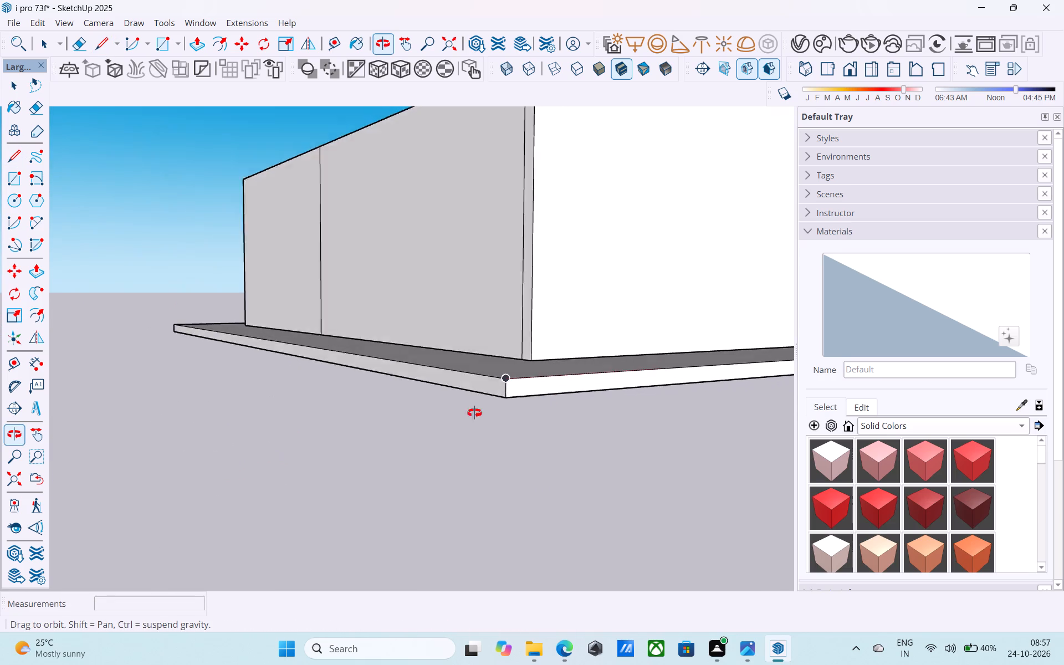
pyautogui.moveTo(474, 413); pyautogui.dragTo(636, 486, button='middle')
pyautogui.scroll(1, 417, 427)
pyautogui.scroll(-7, 531, 472)
pyautogui.moveTo(681, 286); pyautogui.dragTo(666, 311, button='middle')
pyautogui.press('e')
pyautogui.scroll(5, 621, 321)
pyautogui.click(548, 325)
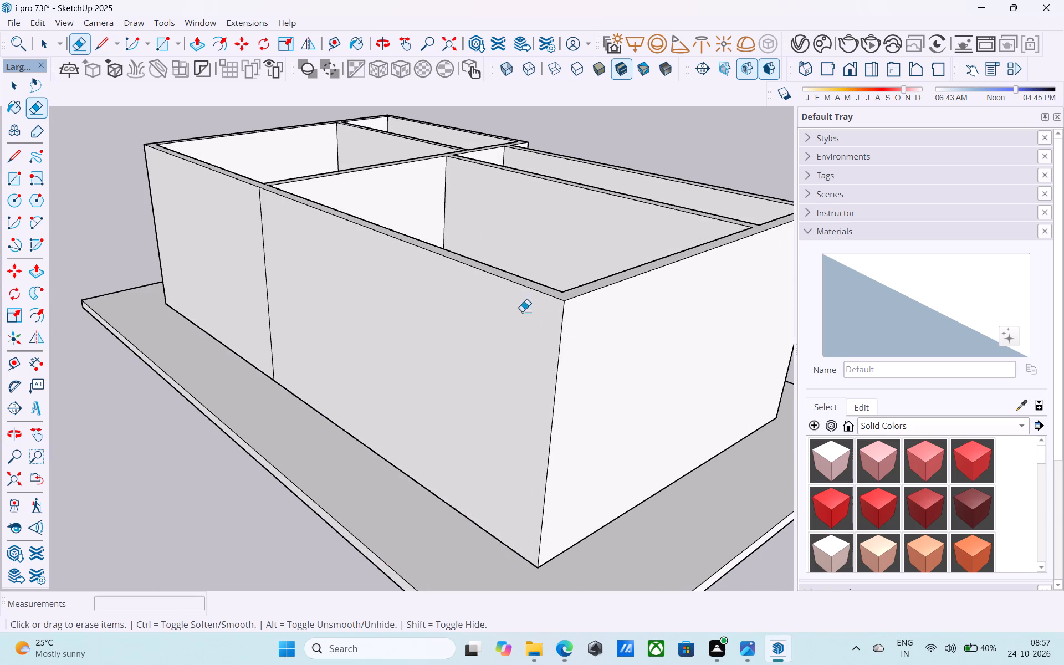
pyautogui.moveTo(284, 253); pyautogui.dragTo(249, 235)
# Examine the finished base slab and the outer walls from several sides and heights.
pyautogui.scroll(-11, 248, 242)
pyautogui.moveTo(413, 249); pyautogui.dragTo(83, 263, button='middle')
pyautogui.moveTo(585, 260); pyautogui.dragTo(445, 262, button='middle')
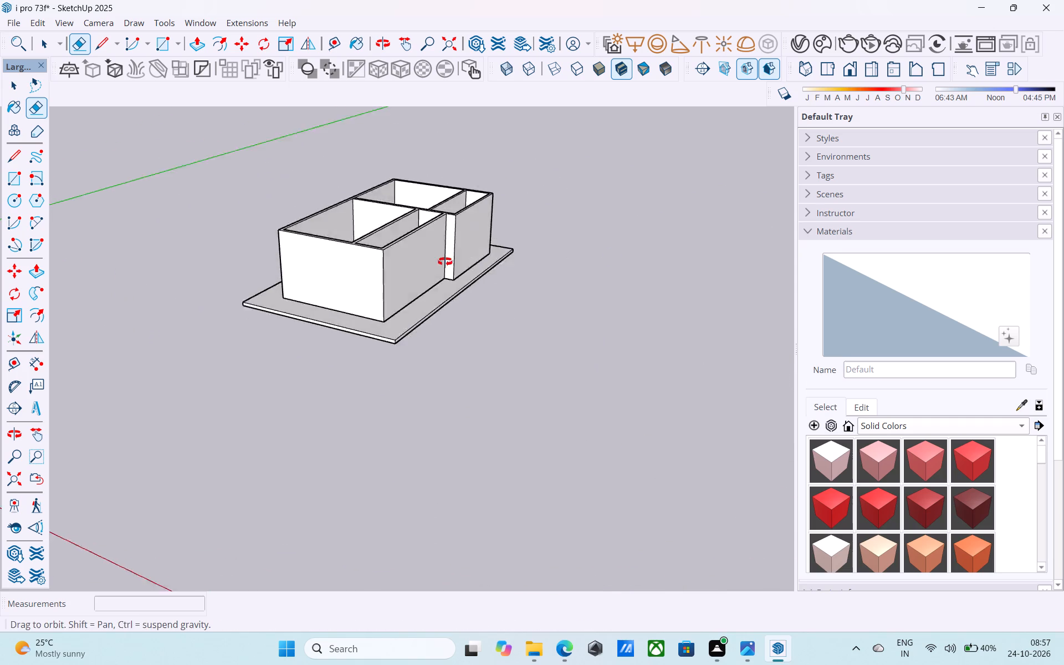
pyautogui.moveTo(445, 262); pyautogui.dragTo(193, 286, button='middle')
pyautogui.scroll(5, 452, 252)
pyautogui.moveTo(457, 239); pyautogui.dragTo(468, 301, button='middle')
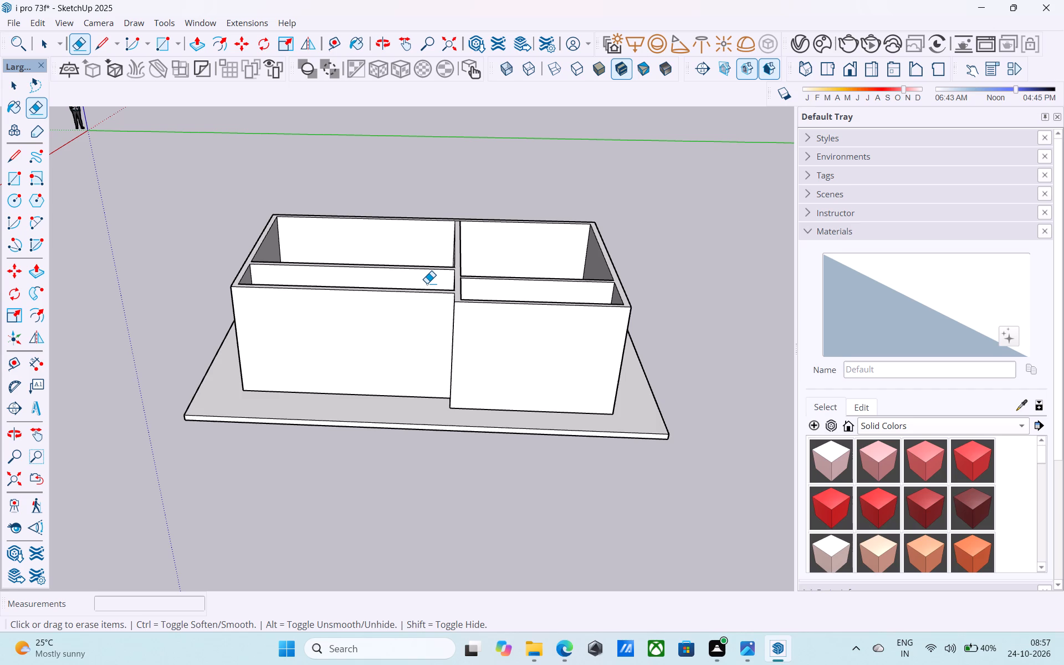
pyautogui.press('space')
pyautogui.scroll(-6, 417, 275)
pyautogui.moveTo(413, 278); pyautogui.dragTo(424, 227, button='middle')
pyautogui.scroll(5, 424, 227)
pyautogui.scroll(-5, 424, 227)
pyautogui.moveTo(417, 269); pyautogui.dragTo(467, 220, button='middle')
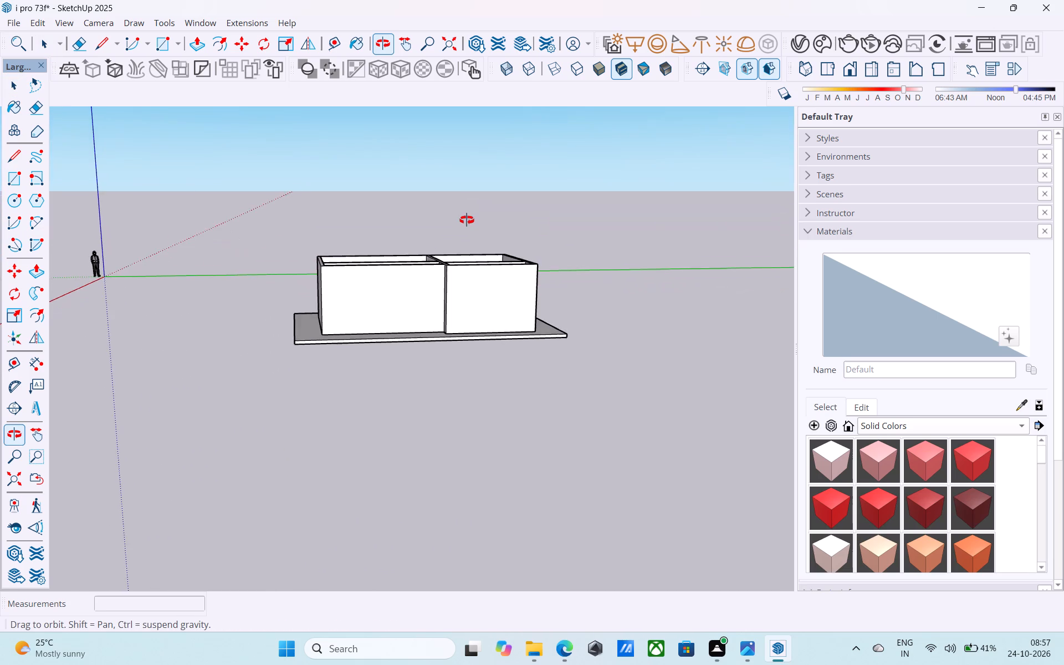
# Push/Pull the recessed part of the long outer wall outward until it is flush with the projecting section's face.
pyautogui.moveTo(467, 220); pyautogui.dragTo(468, 231, button='middle')
pyautogui.moveTo(484, 314); pyautogui.dragTo(485, 396, button='middle')
pyautogui.scroll(6, 471, 379)
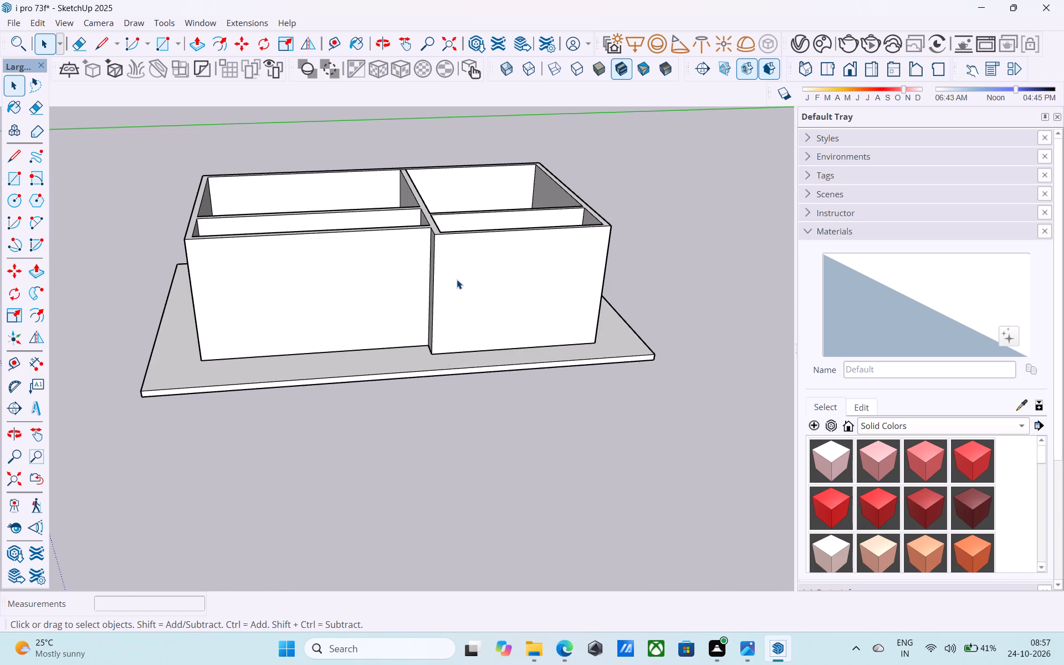
pyautogui.moveTo(457, 279); pyautogui.dragTo(693, 357, button='middle')
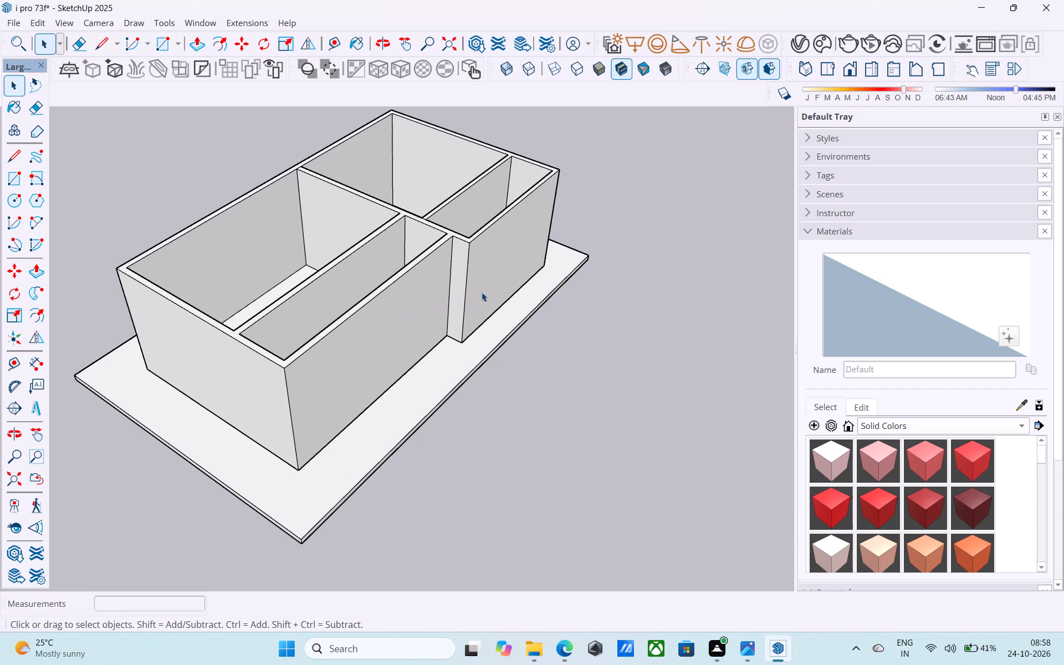
pyautogui.click(393, 313)
pyautogui.press('p')
pyautogui.click(423, 291)
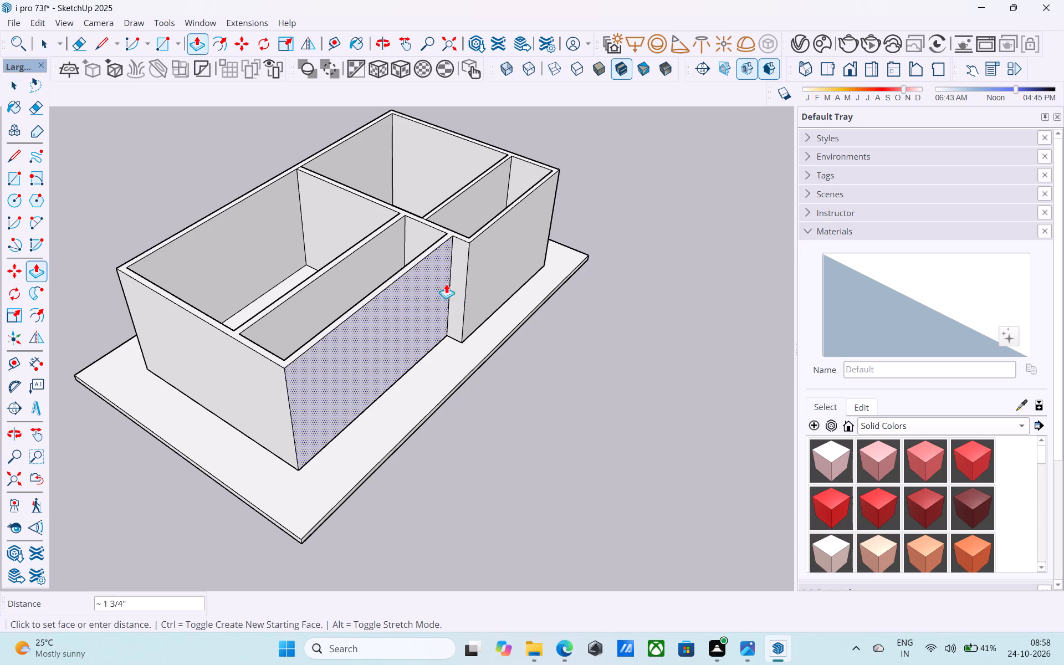
pyautogui.click(516, 226)
pyautogui.press('space')
# Push/Pull the inner face of the thickened outer wall outward 1' 7 1/2", aligning it with the neighbouring room's inner wall face.
pyautogui.moveTo(461, 260); pyautogui.dragTo(717, 292, button='middle')
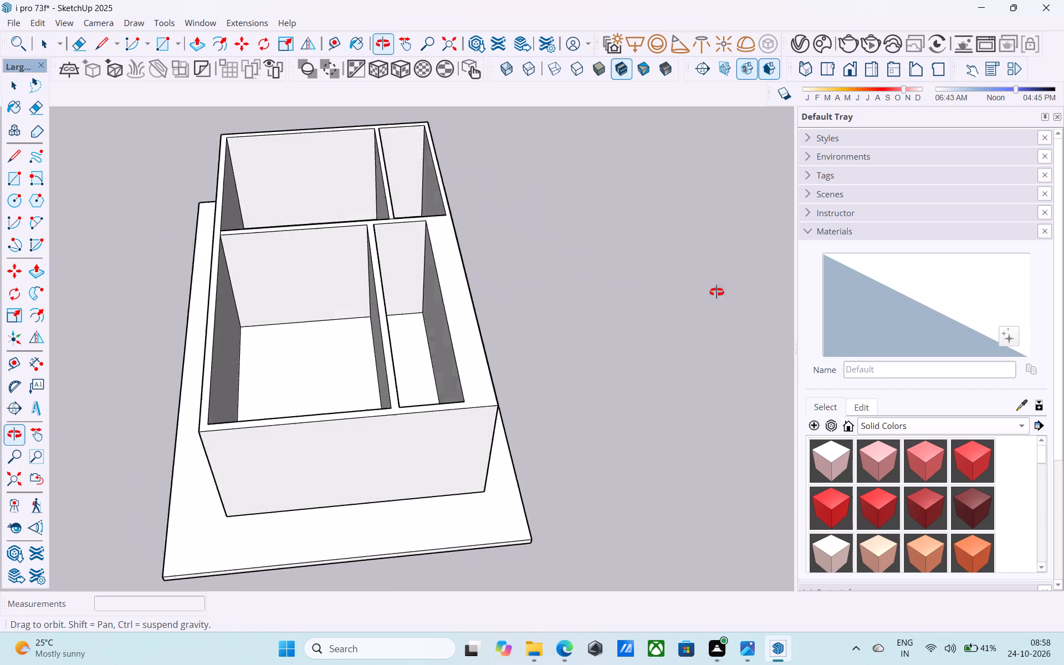
pyautogui.moveTo(717, 292); pyautogui.dragTo(728, 292, button='middle')
pyautogui.click(443, 300)
pyautogui.press('p')
pyautogui.click(438, 281)
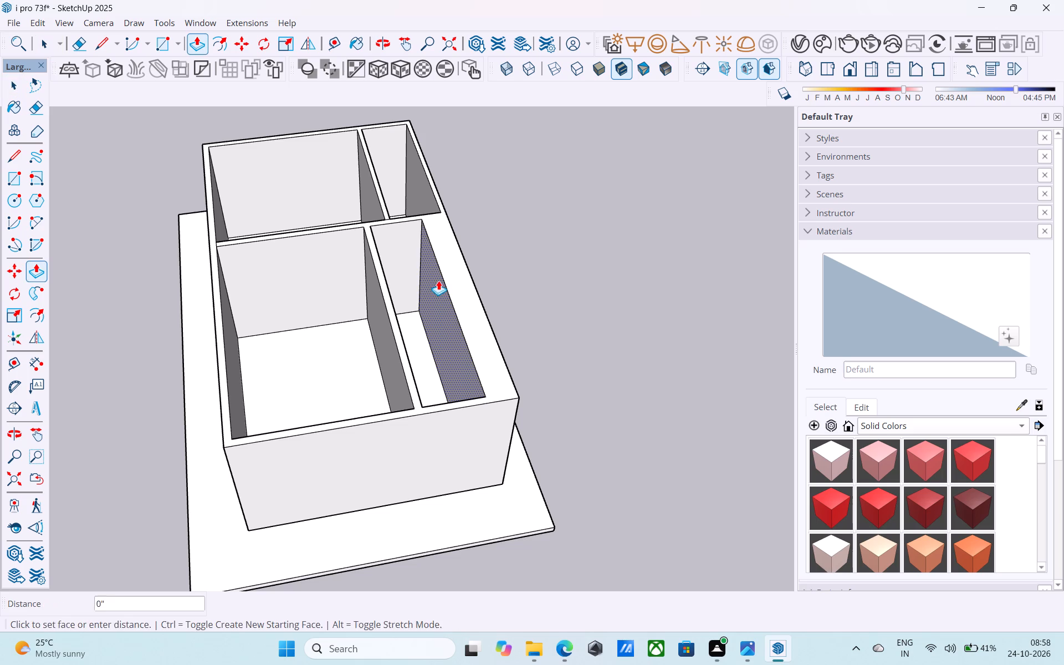
pyautogui.hotkey('ctrl', 'z')
pyautogui.press('space')
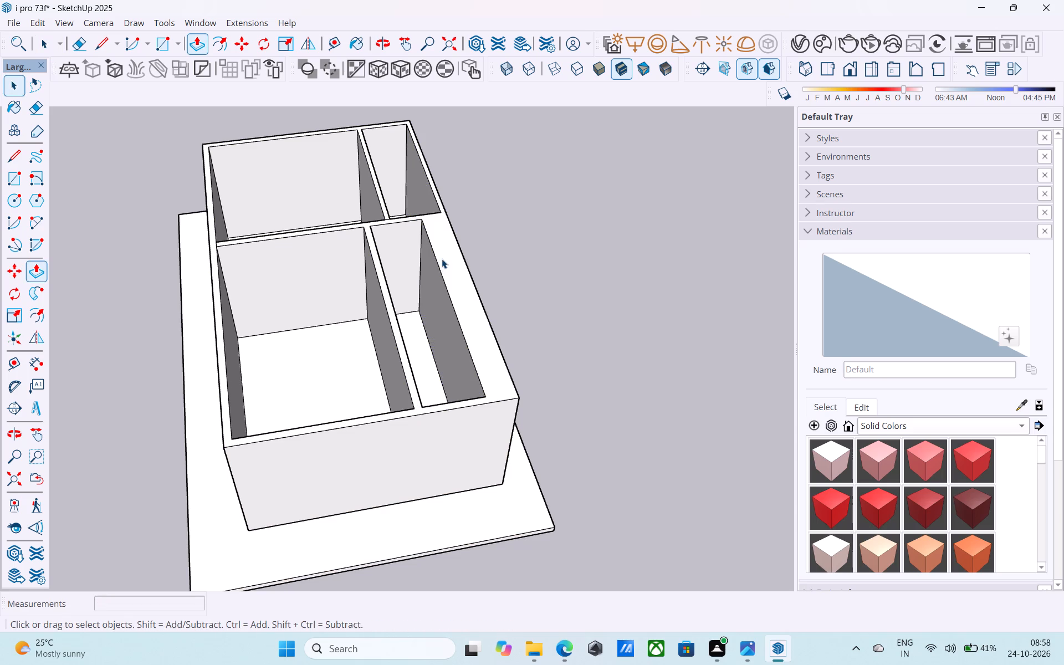
pyautogui.click(426, 263)
pyautogui.press('p')
pyautogui.click(427, 263)
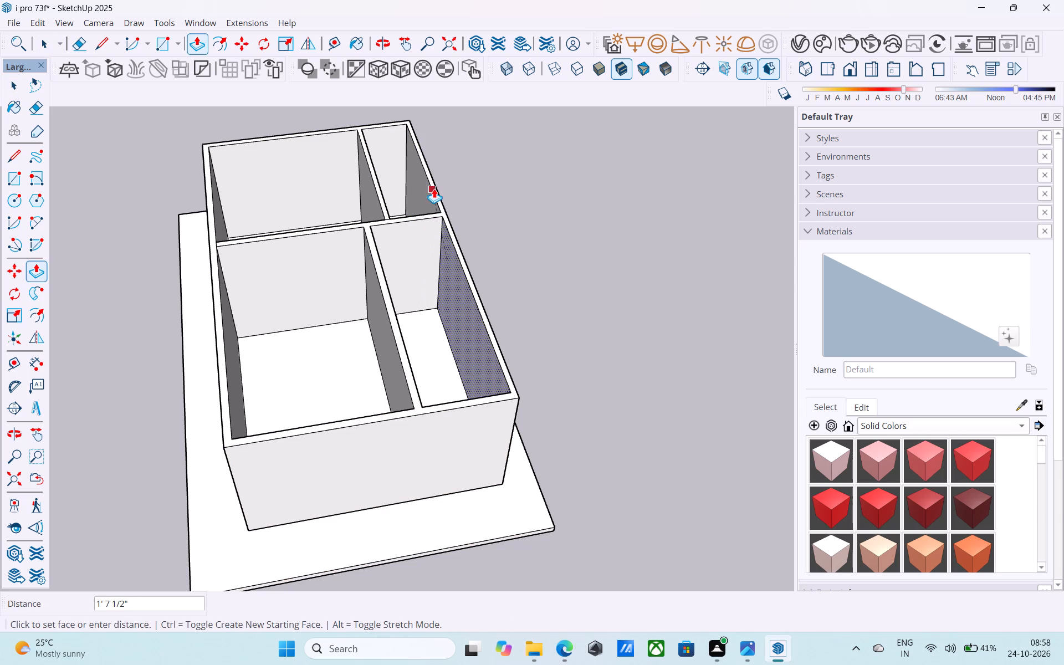
pyautogui.click(429, 186)
pyautogui.moveTo(479, 276); pyautogui.dragTo(238, 177, button='middle')
pyautogui.scroll(1, 363, 364)
pyautogui.moveTo(362, 364); pyautogui.dragTo(534, 294, button='middle')
pyautogui.scroll(1, 534, 285)
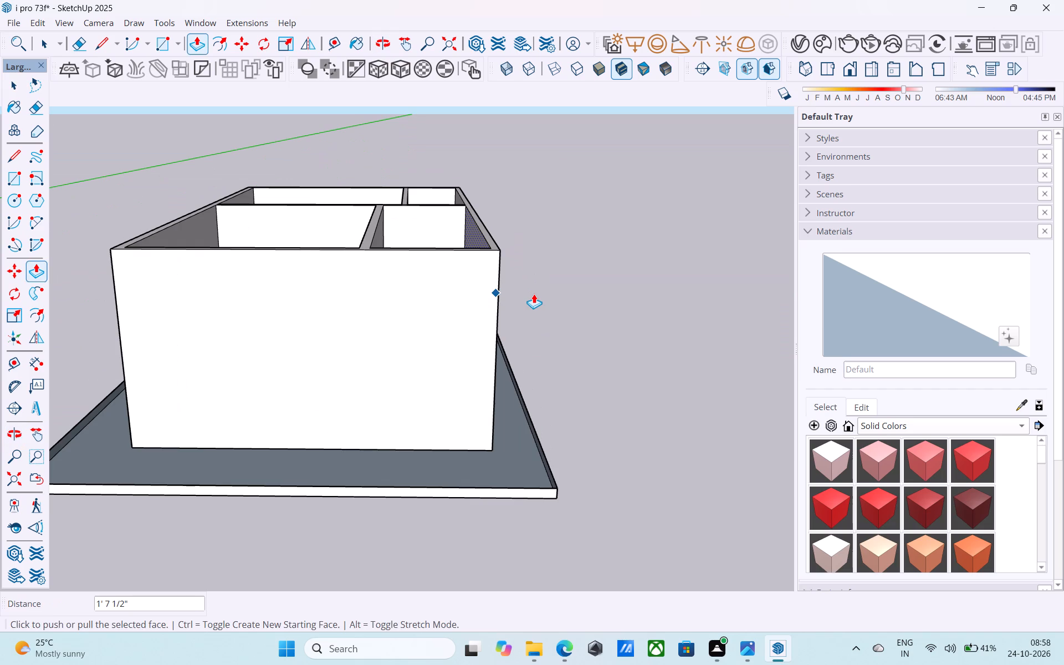
pyautogui.press('space')
# Draw a 24' 6" by 39' 6" rectangle between opposite upper corners of the base to close its missing top face.
pyautogui.scroll(-6, 533, 284)
pyautogui.moveTo(294, 347); pyautogui.dragTo(477, 384, button='middle')
pyautogui.press('r')
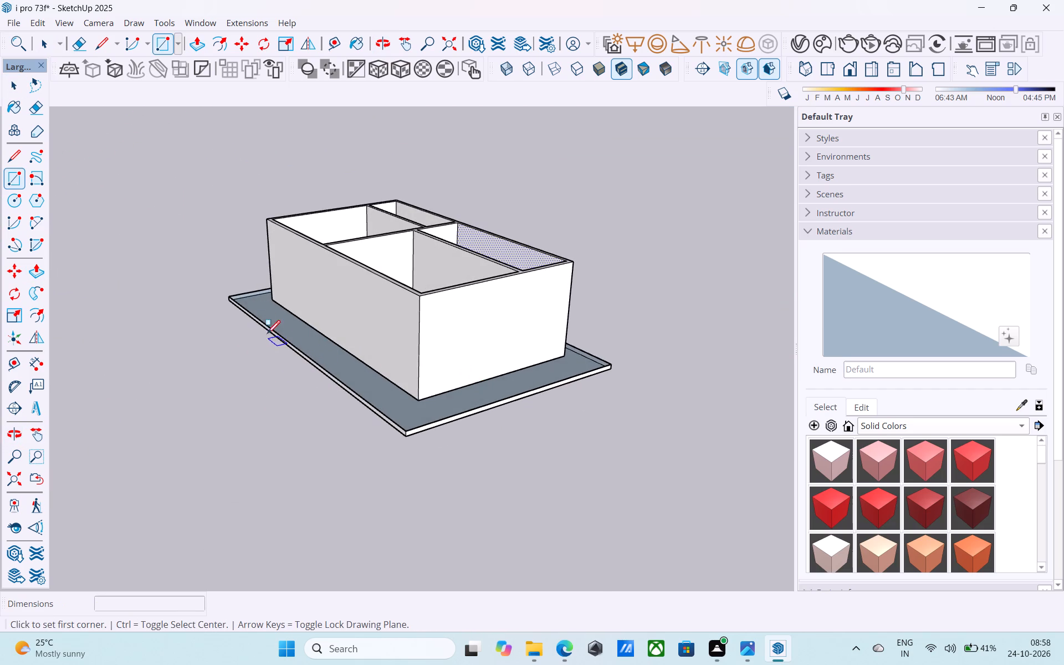
pyautogui.scroll(10, 241, 309)
pyautogui.click(217, 285)
pyautogui.scroll(-4, 217, 284)
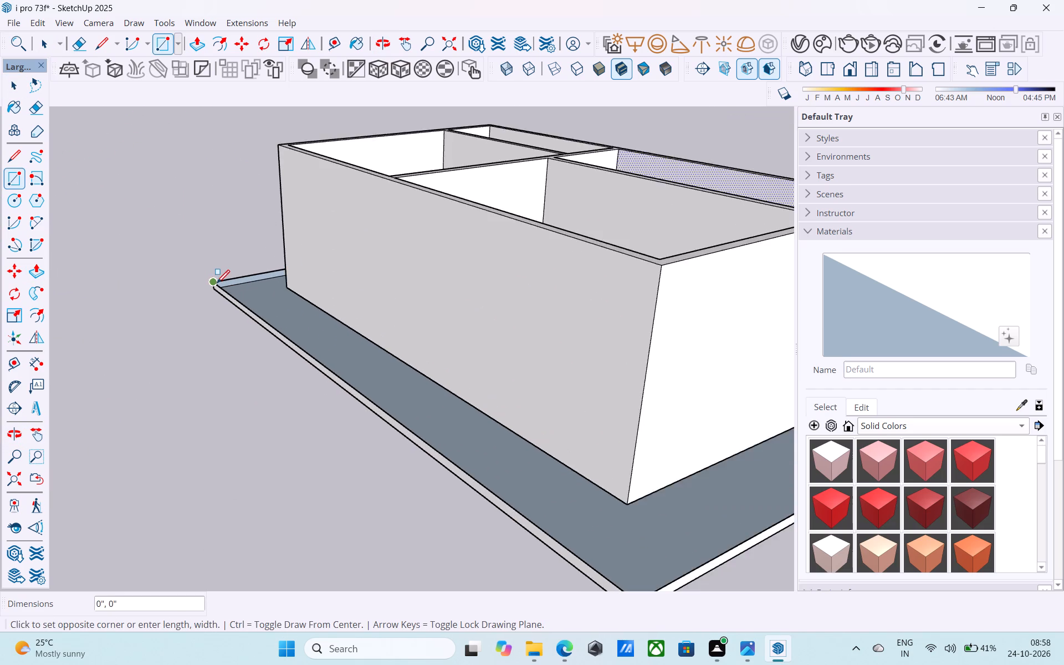
pyautogui.scroll(-9, 217, 284)
pyautogui.scroll(11, 532, 339)
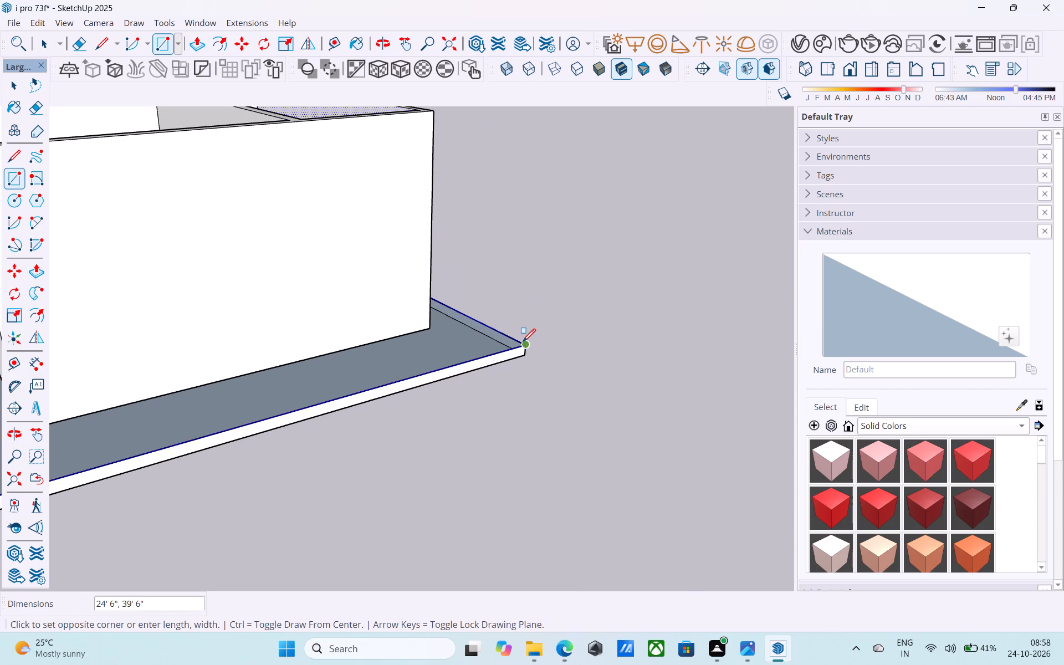
pyautogui.click(523, 343)
pyautogui.press('space')
# Save the model.
pyautogui.moveTo(523, 328); pyautogui.dragTo(125, 396, button='middle')
pyautogui.moveTo(439, 367); pyautogui.dragTo(199, 410, button='middle')
pyautogui.scroll(-7, 192, 411)
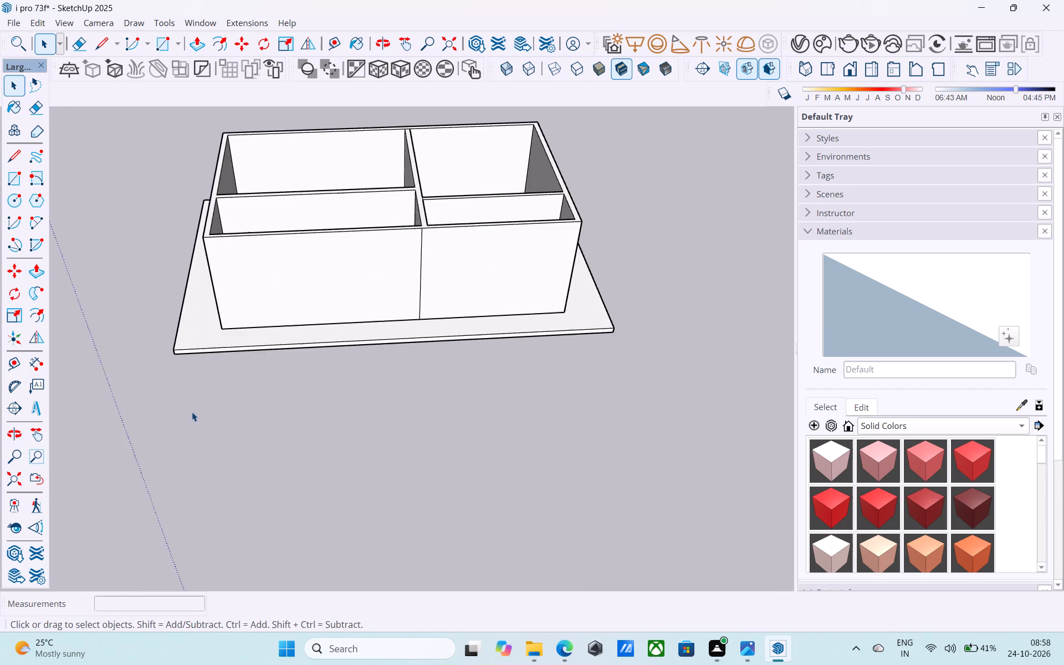
pyautogui.scroll(-3, 192, 412)
pyautogui.moveTo(427, 382); pyautogui.dragTo(396, 348, button='middle')
pyautogui.scroll(6, 412, 342)
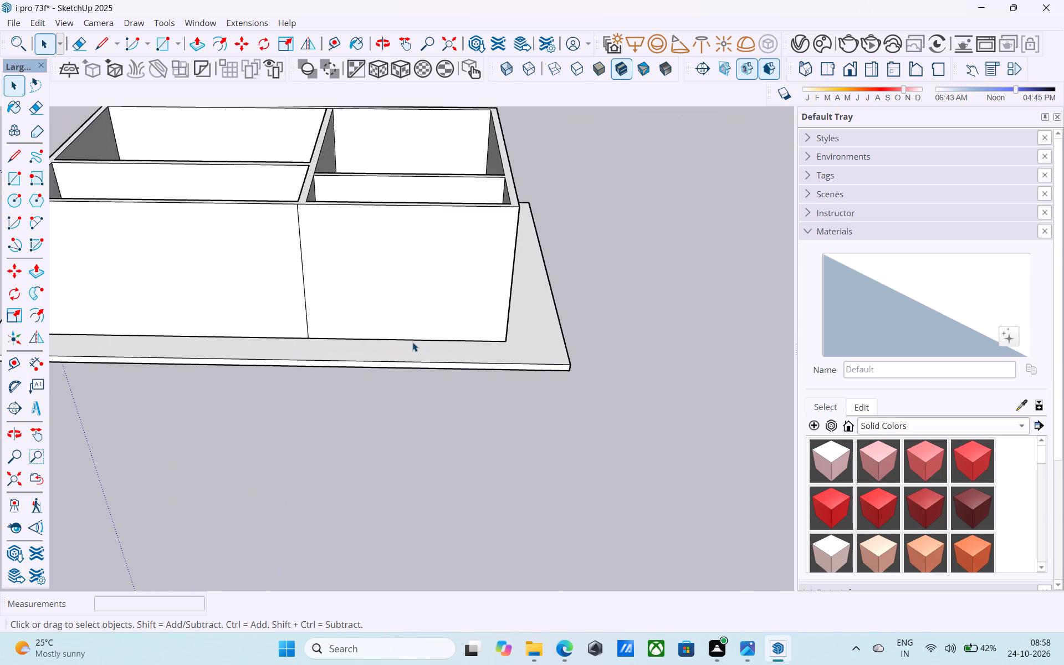
pyautogui.hotkey('ctrl', 's')
pyautogui.press('space')
# Erase the vertical seam line dividing the face of the straightened long outer wall.
pyautogui.scroll(-5, 412, 342)
pyautogui.keyDown('shift'); pyautogui.moveTo(413, 344); pyautogui.dragTo(463, 477, button='middle'); pyautogui.keyUp('shift')
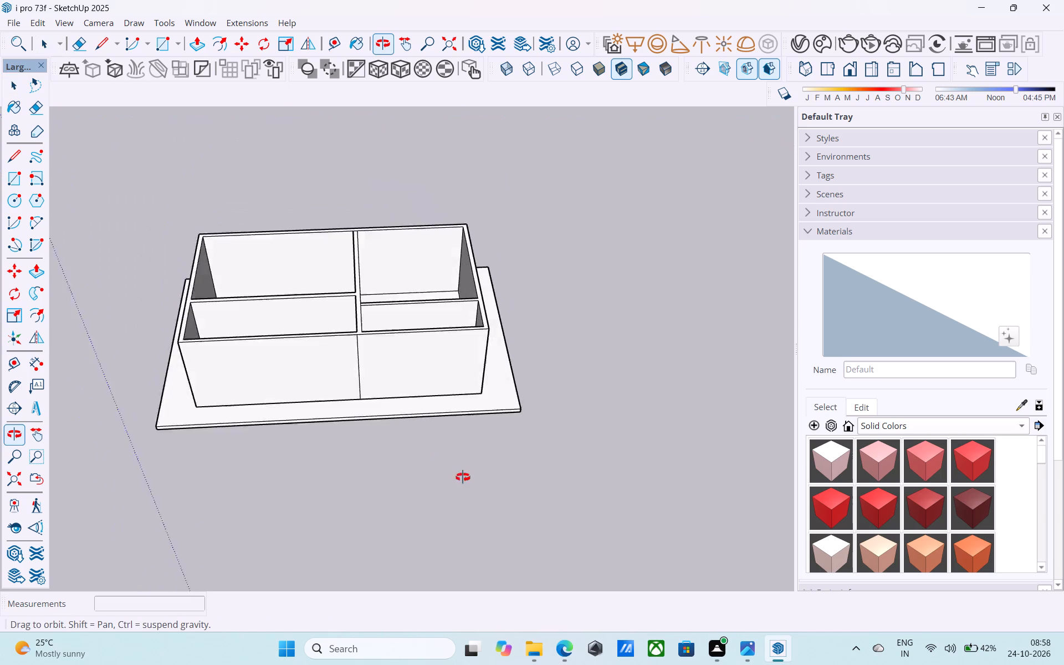
pyautogui.keyDown('shift'); pyautogui.moveTo(463, 477); pyautogui.dragTo(436, 392, button='middle'); pyautogui.keyUp('shift')
pyautogui.keyDown('shift'); pyautogui.moveTo(432, 359); pyautogui.dragTo(456, 391, button='middle'); pyautogui.keyUp('shift')
pyautogui.scroll(5, 395, 406)
pyautogui.press('e')
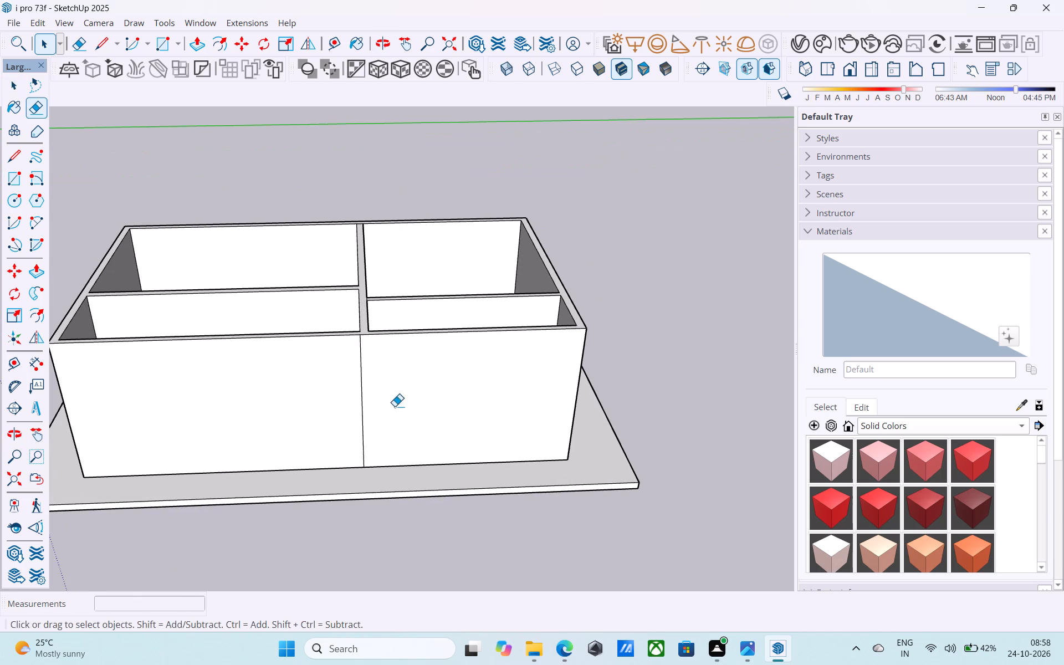
pyautogui.moveTo(386, 406); pyautogui.dragTo(335, 404)
pyautogui.press('space')
# Draw a 2' line along the shorter narrow room's partition edge from the cross-wall corner, and delete the face covering the room.
pyautogui.scroll(-7, 346, 400)
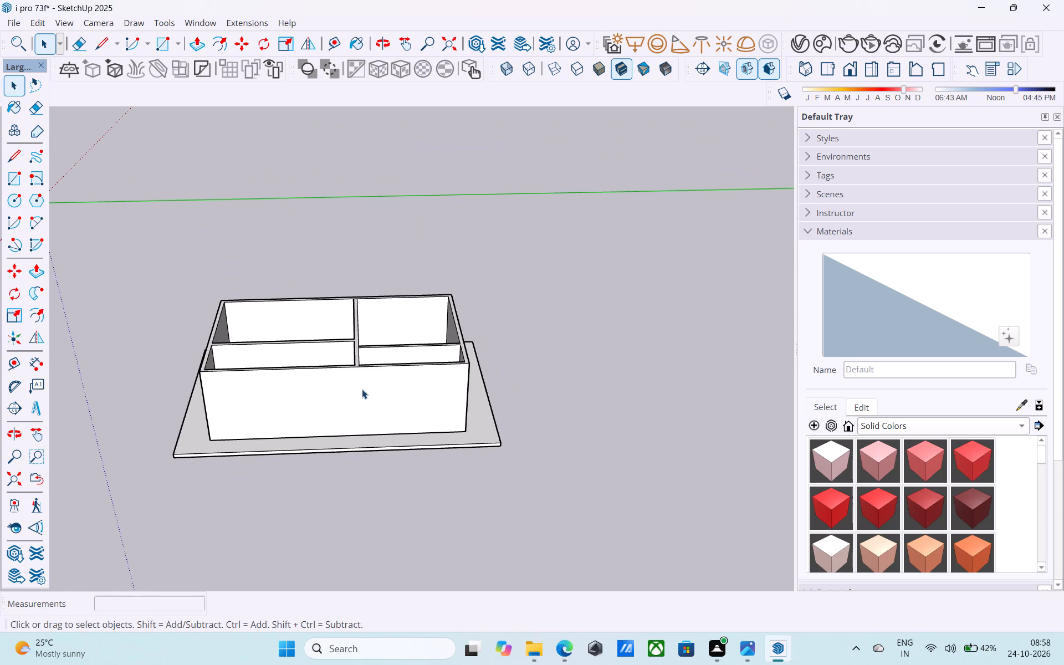
pyautogui.scroll(-1, 370, 380)
pyautogui.moveTo(370, 381); pyautogui.dragTo(380, 496, button='middle')
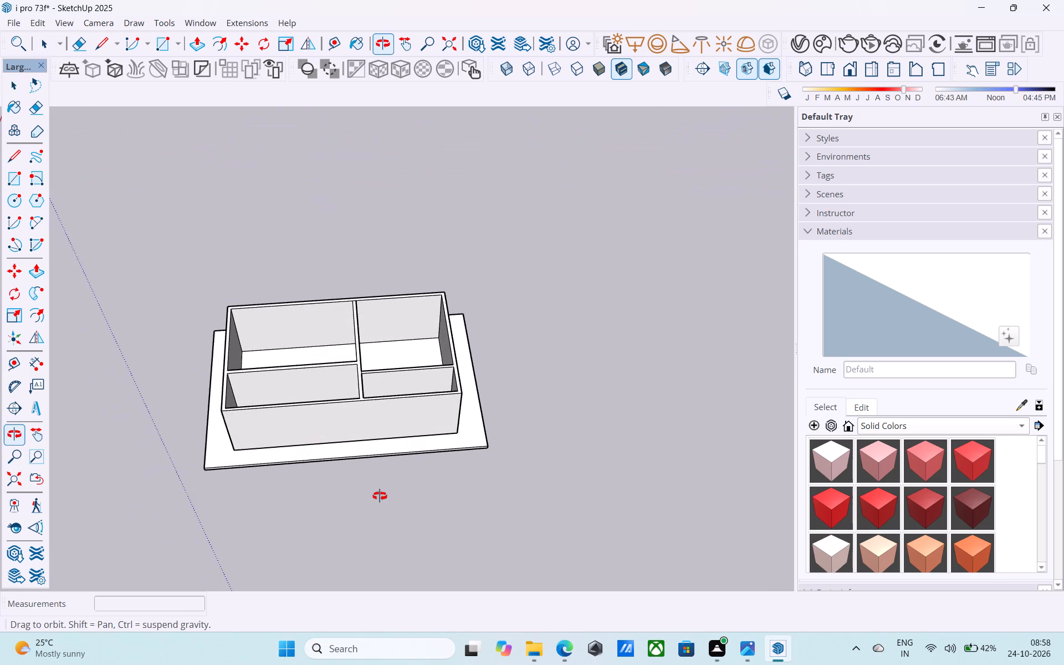
pyautogui.moveTo(380, 496); pyautogui.dragTo(380, 497, button='middle')
pyautogui.moveTo(381, 402); pyautogui.dragTo(374, 495, button='middle')
pyautogui.scroll(3, 391, 377)
pyautogui.scroll(-6, 390, 362)
pyautogui.middleClick(386, 368)
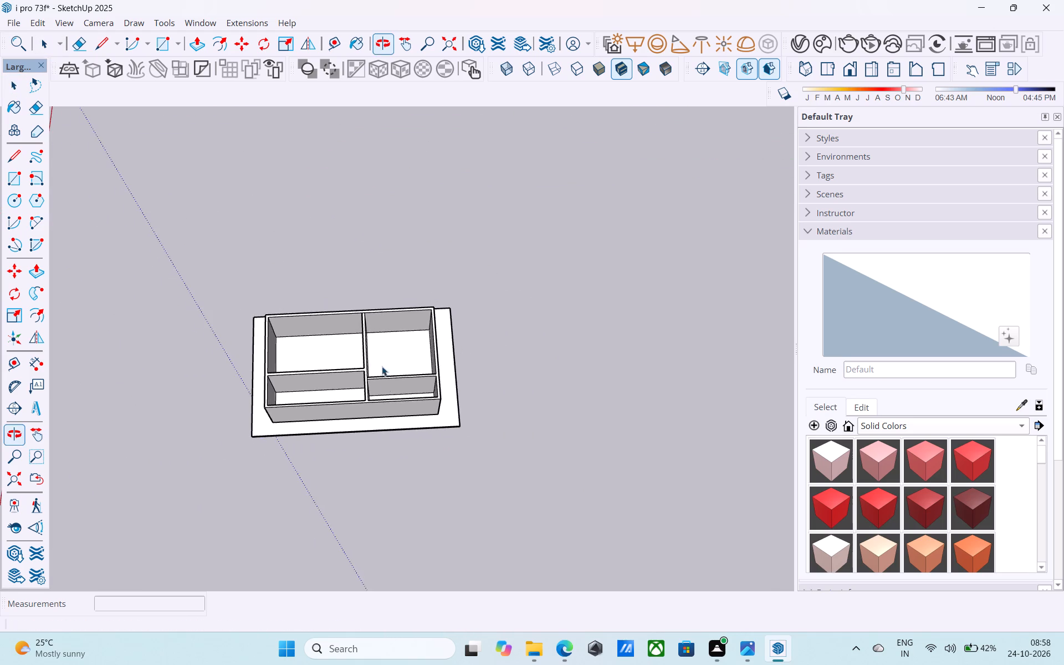
pyautogui.scroll(12, 392, 388)
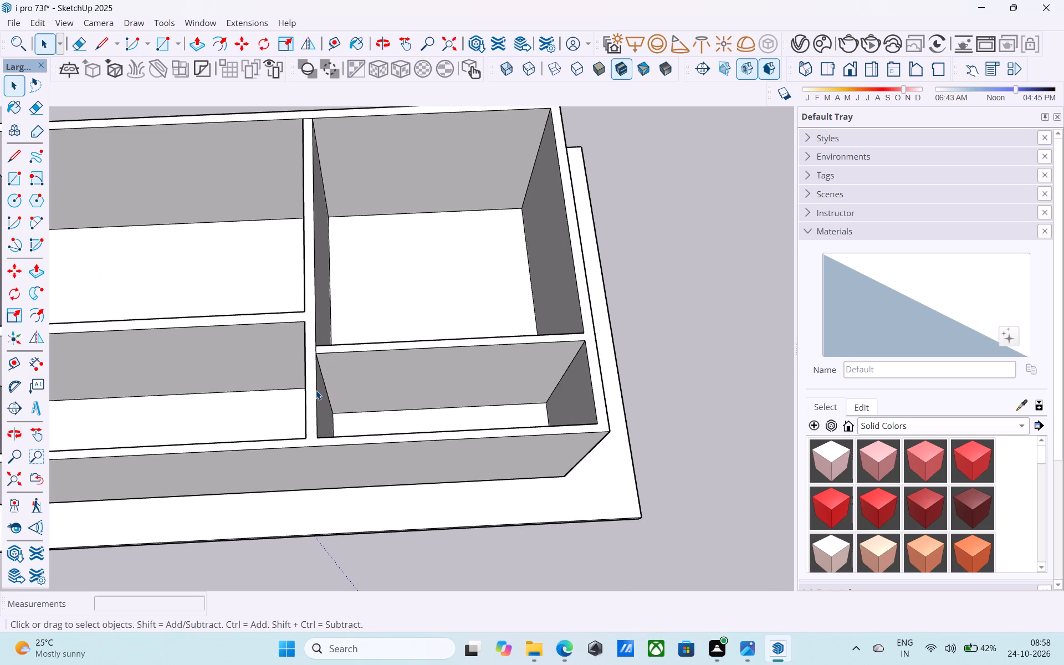
pyautogui.moveTo(316, 390); pyautogui.dragTo(304, 380, button='middle')
pyautogui.press('l')
pyautogui.scroll(4, 302, 349)
pyautogui.click(319, 342)
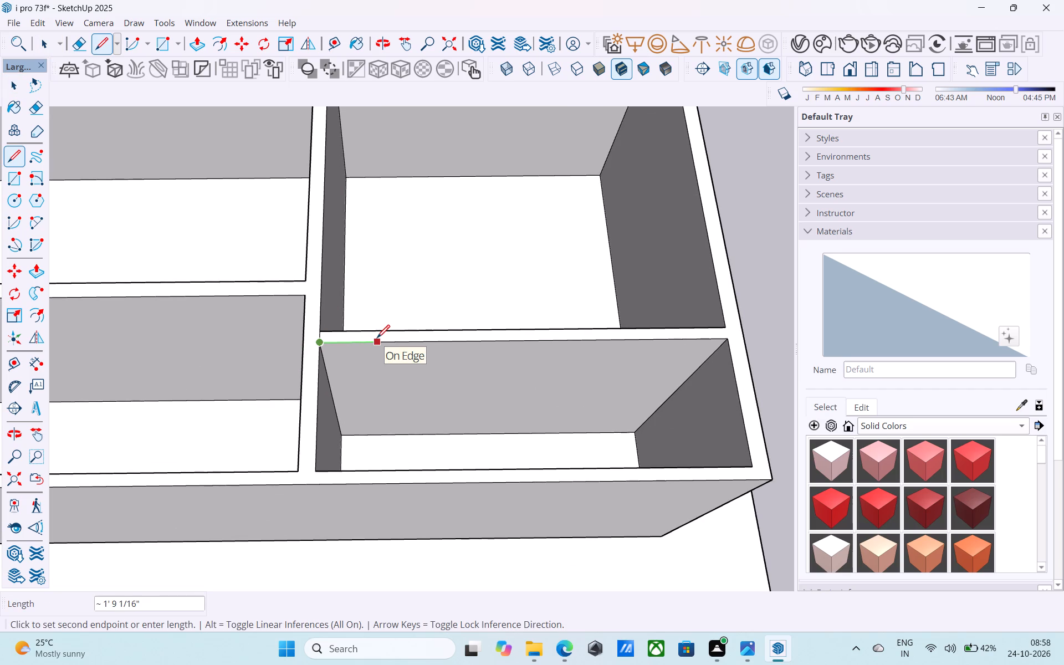
pyautogui.press('2')
pyautogui.press("'")
pyautogui.press('Return')
pyautogui.press('space')
pyautogui.click(417, 392)
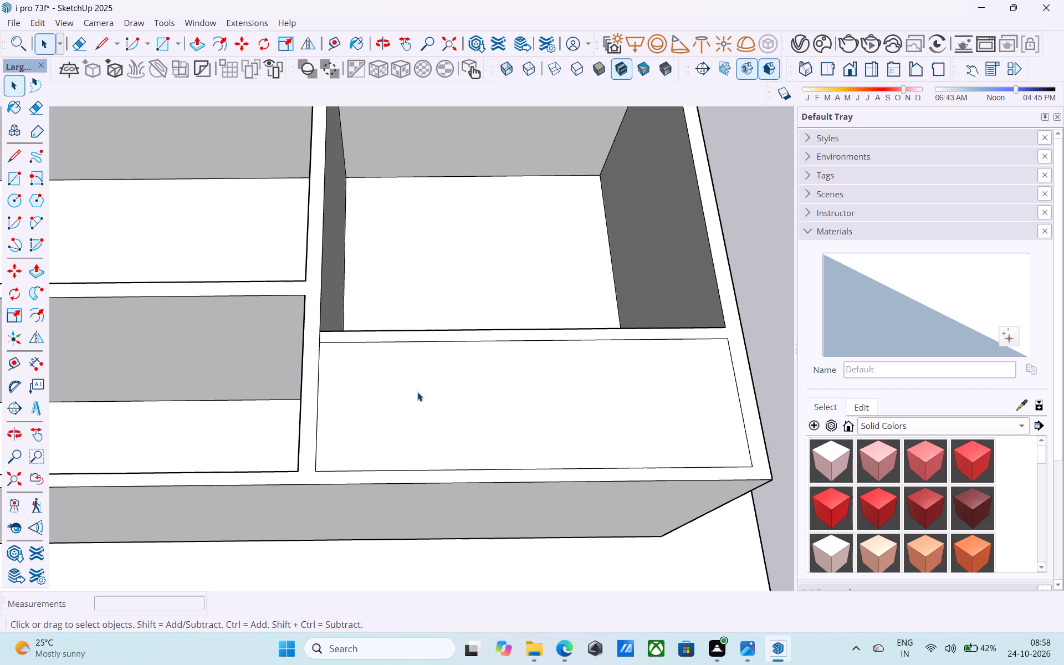
pyautogui.press('Delete')
# Draw a 4' line across the narrow room from the 2' mark to the outer wall, and delete both covering faces.
pyautogui.press('l')
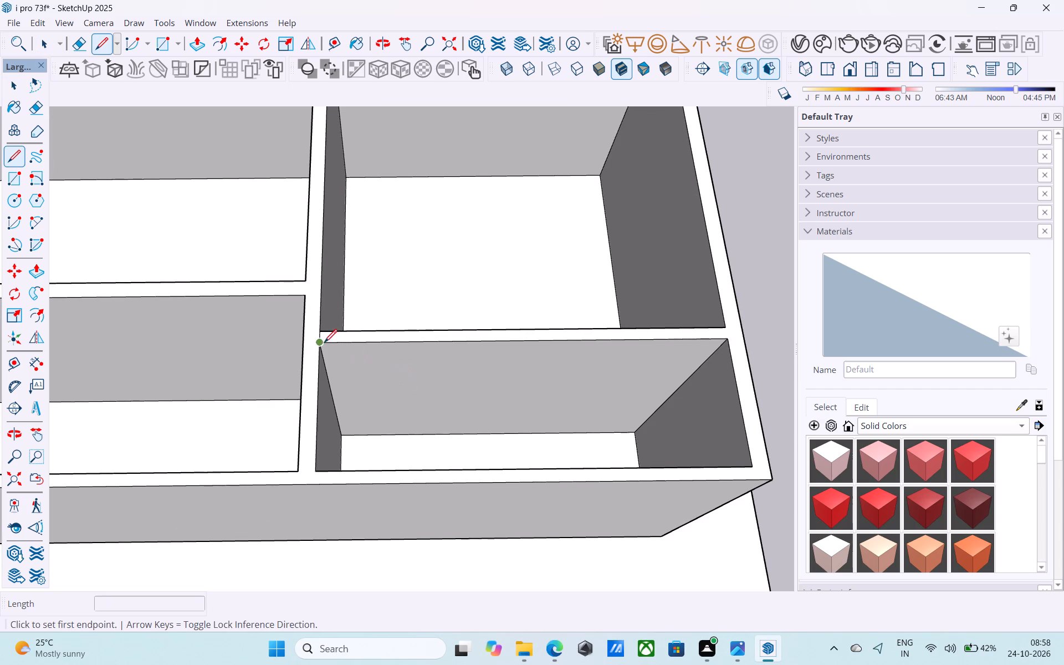
pyautogui.click(323, 342)
pyautogui.click(389, 340)
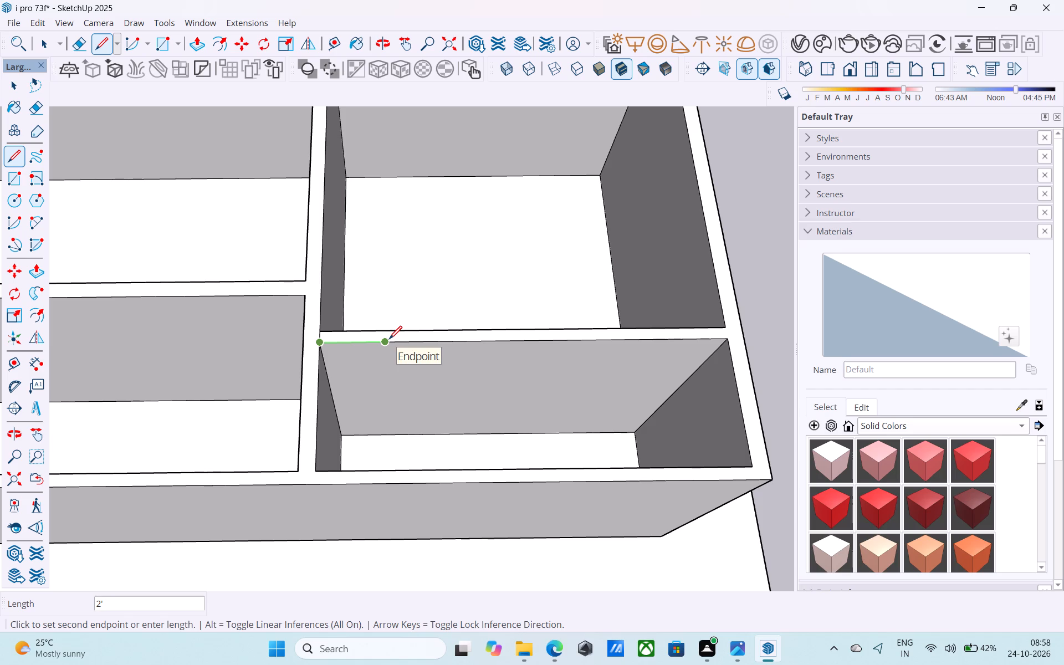
pyautogui.click(386, 342)
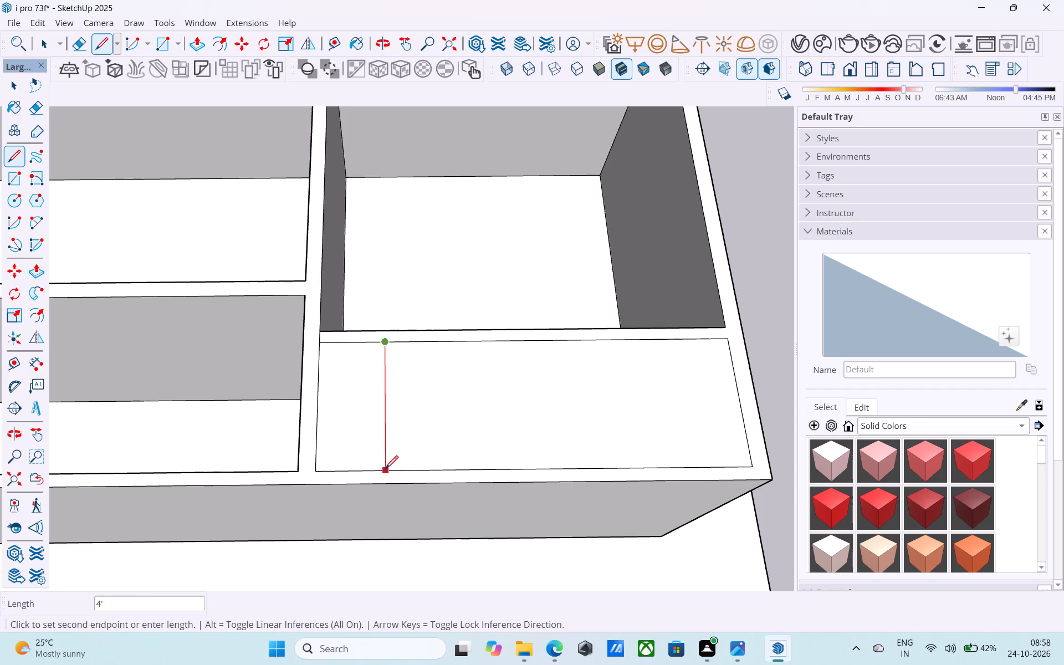
pyautogui.click(385, 471)
pyautogui.press('space')
pyautogui.click(449, 423)
pyautogui.press('Delete')
pyautogui.click(346, 401)
pyautogui.press('Delete')
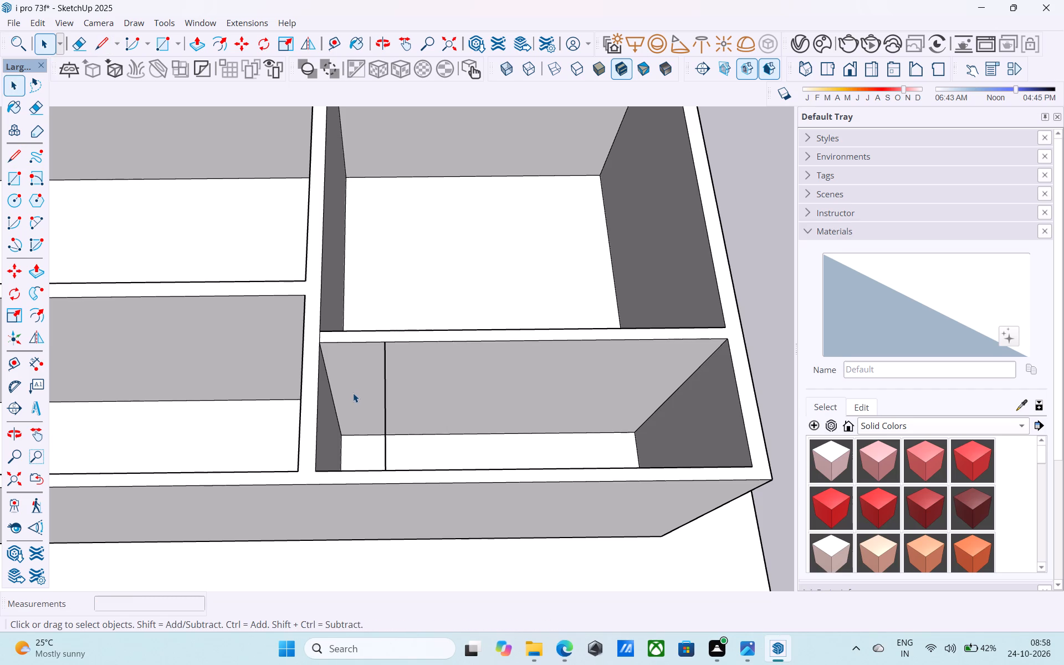
# Copy the line across the narrow room 4.5" away from the cross wall to set the new partition's thickness.
pyautogui.click(385, 352)
pyautogui.press('m')
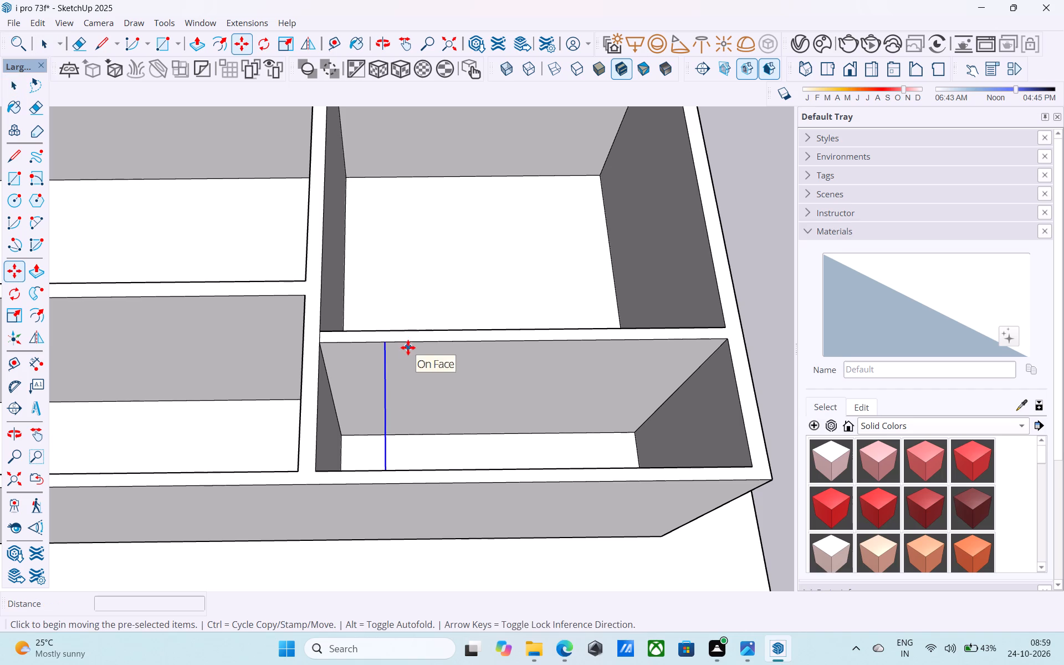
pyautogui.click(393, 342)
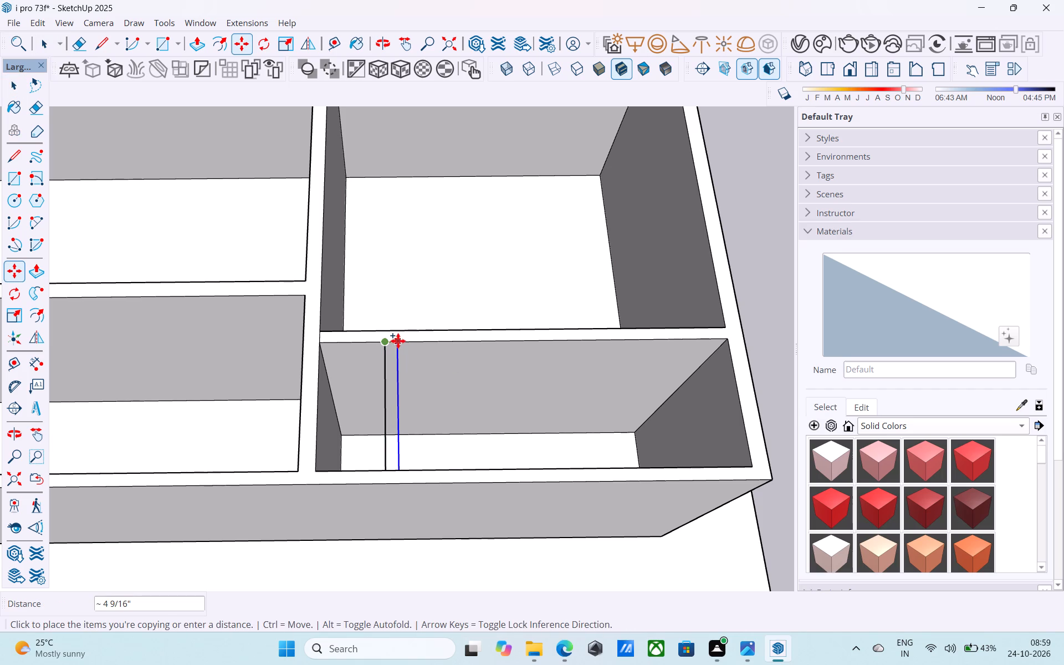
pyautogui.press('6')
pyautogui.press('BackSpace')
pyautogui.press('4')
pyautogui.write('.5"')
pyautogui.press('Return')
pyautogui.press('space')
# Draw a 4' by 4 1/2" rectangle between the two lines for the partition top, and delete the covering faces on either side.
pyautogui.press('r')
pyautogui.scroll(5, 366, 346)
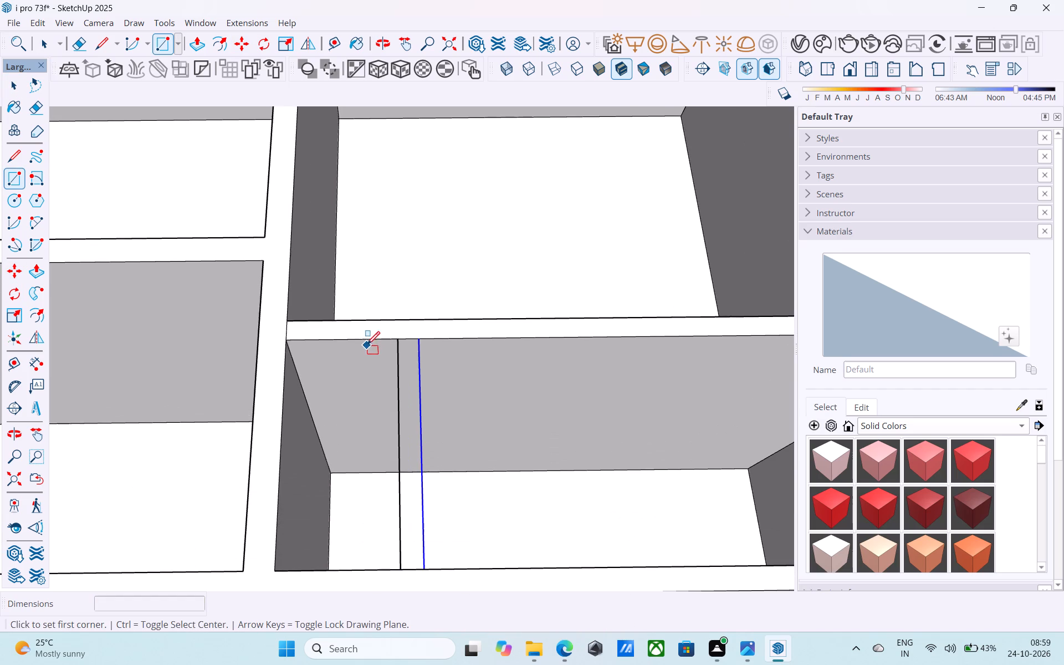
pyautogui.click(396, 340)
pyautogui.scroll(-5, 389, 326)
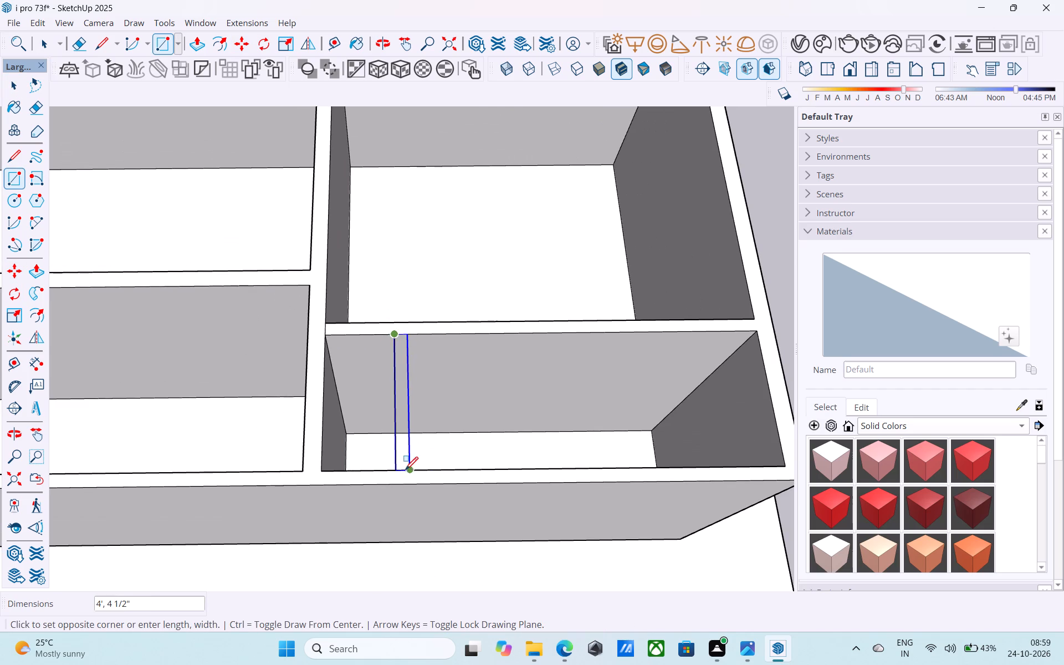
pyautogui.click(407, 472)
pyautogui.press('space')
pyautogui.click(441, 431)
pyautogui.press('Delete')
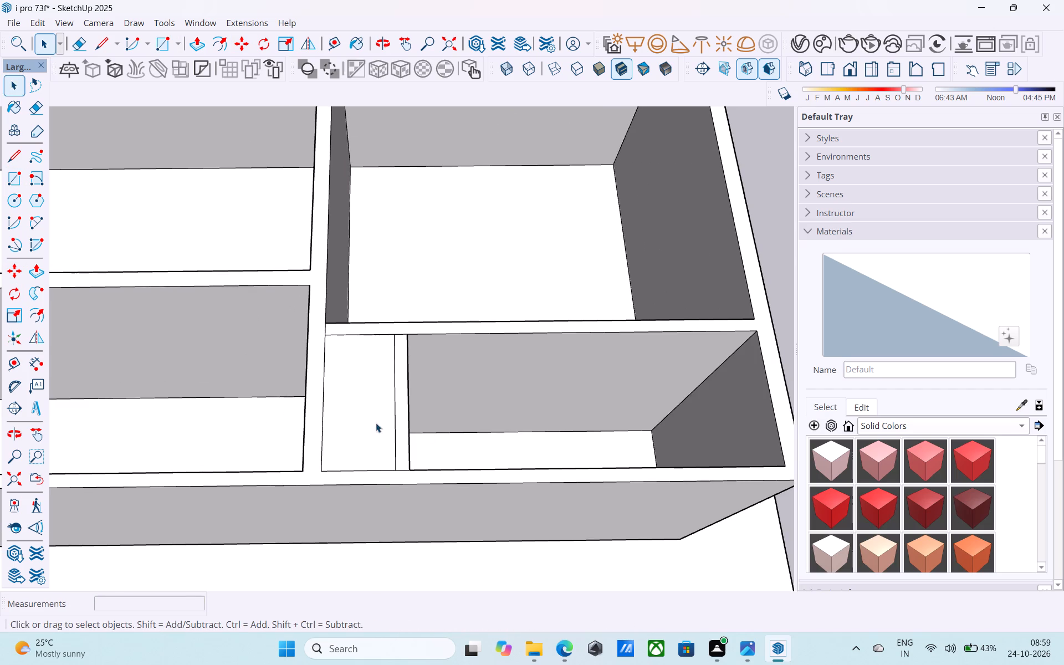
pyautogui.click(373, 420)
pyautogui.press('Delete')
# Draw two 4 1/2" lines across the outer wall's top, extending both edges of the new partition to the outer face.
pyautogui.moveTo(370, 411); pyautogui.dragTo(398, 299, button='middle')
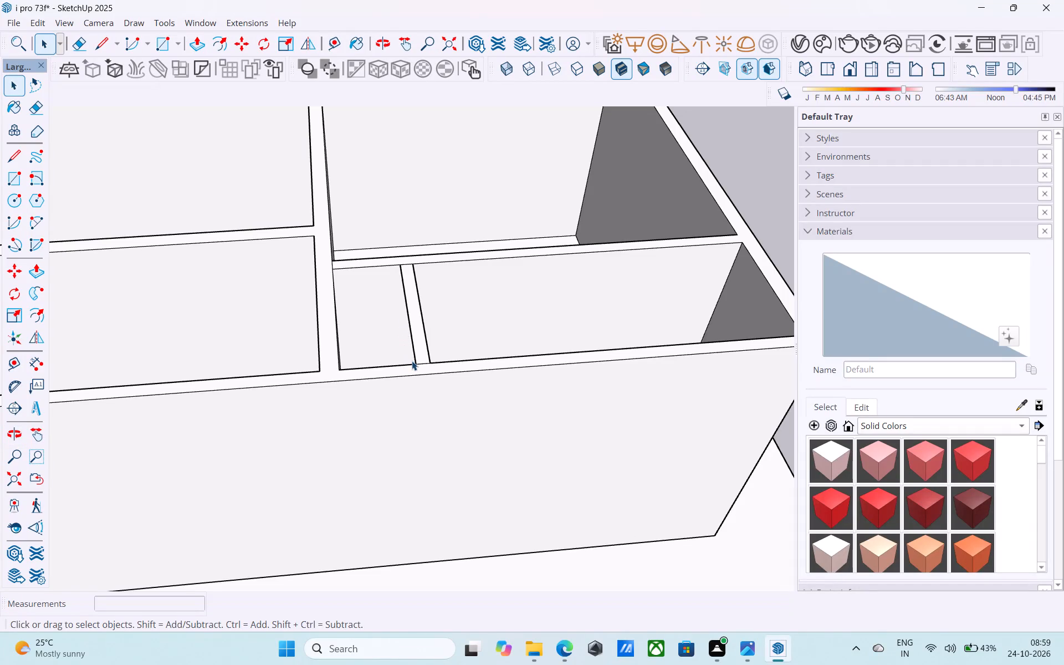
pyautogui.press('l')
pyautogui.scroll(1, 412, 361)
pyautogui.click(416, 364)
pyautogui.click(420, 377)
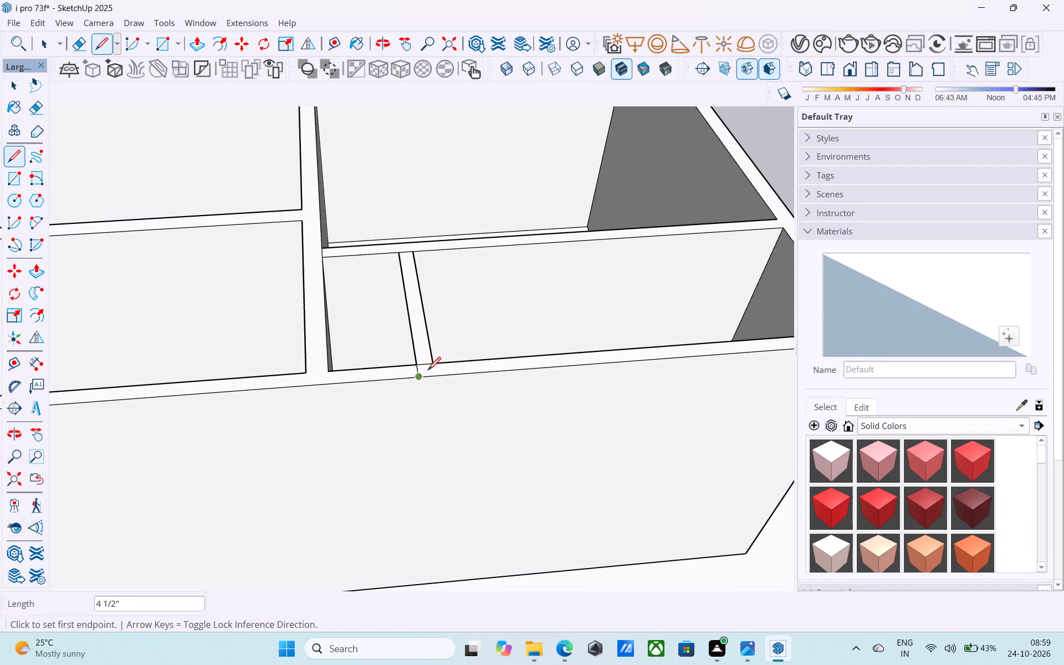
pyautogui.click(432, 367)
pyautogui.click(435, 376)
# Draw two 10' vertical lines down the outer wall's face, from the ends of the two 4 1/2" lines to the base.
pyautogui.click(420, 380)
pyautogui.scroll(-6, 418, 361)
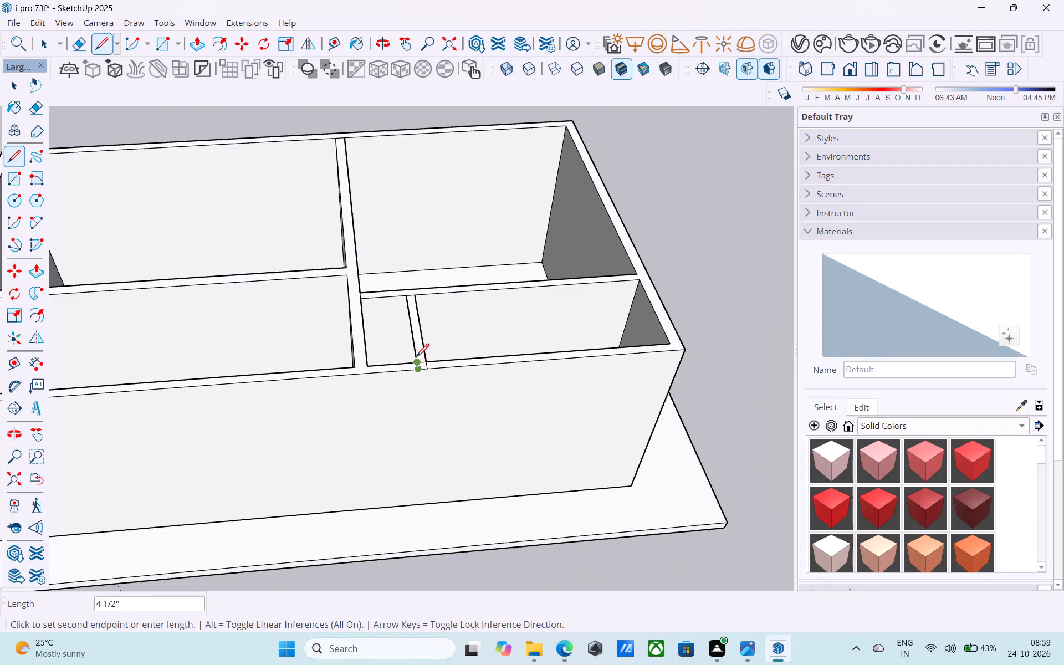
pyautogui.moveTo(426, 444); pyautogui.dragTo(407, 405, button='middle')
pyautogui.moveTo(441, 469); pyautogui.dragTo(315, 489, button='middle')
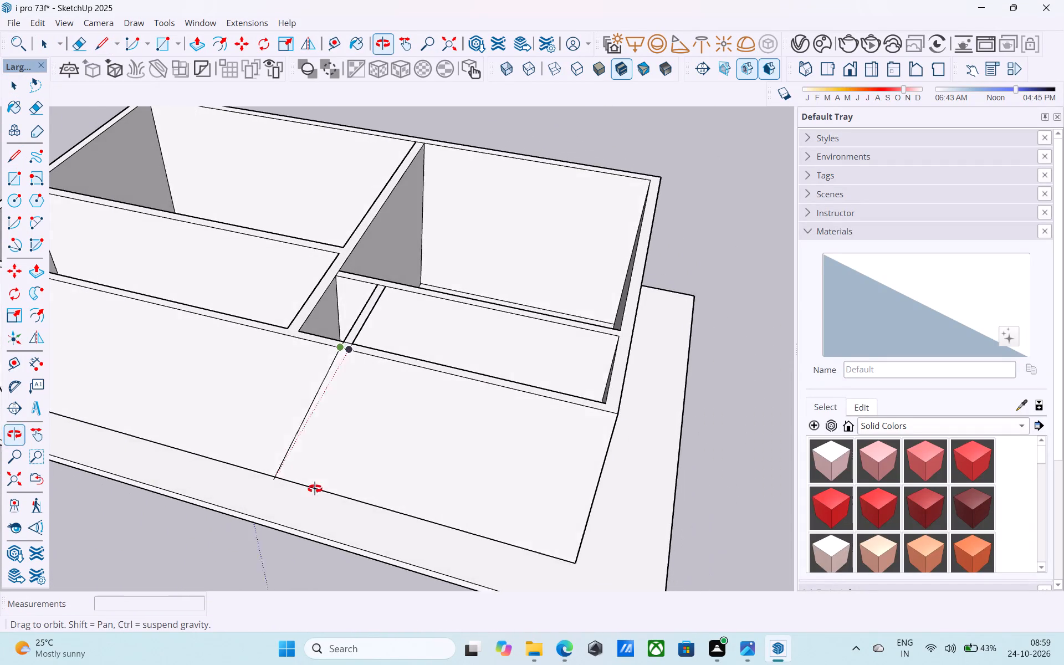
pyautogui.moveTo(315, 489); pyautogui.dragTo(312, 489, button='middle')
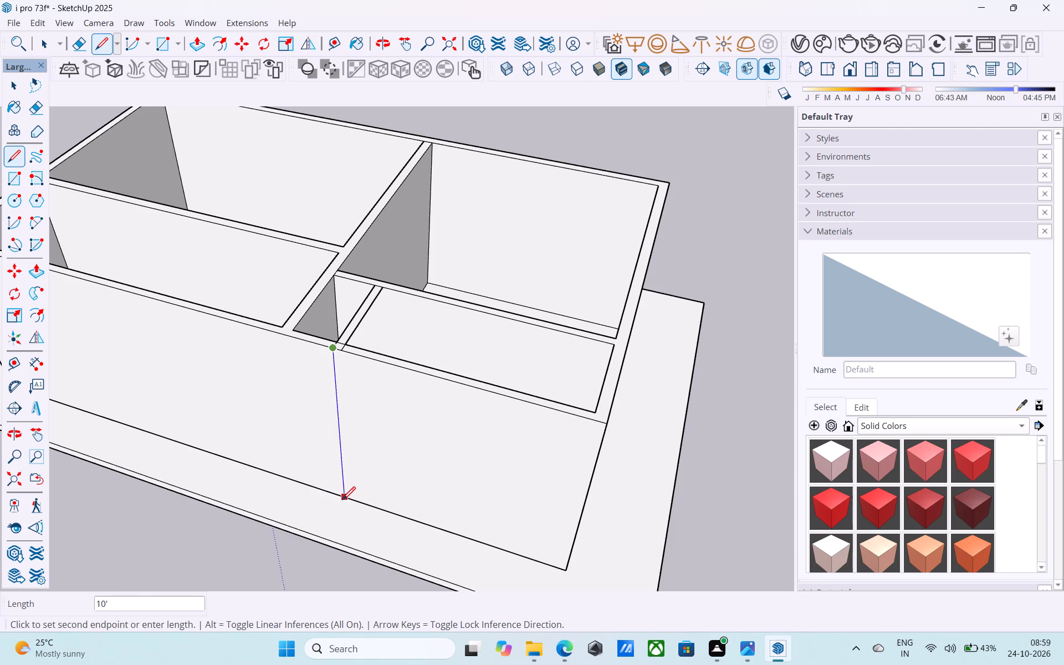
pyautogui.click(342, 501)
pyautogui.click(345, 354)
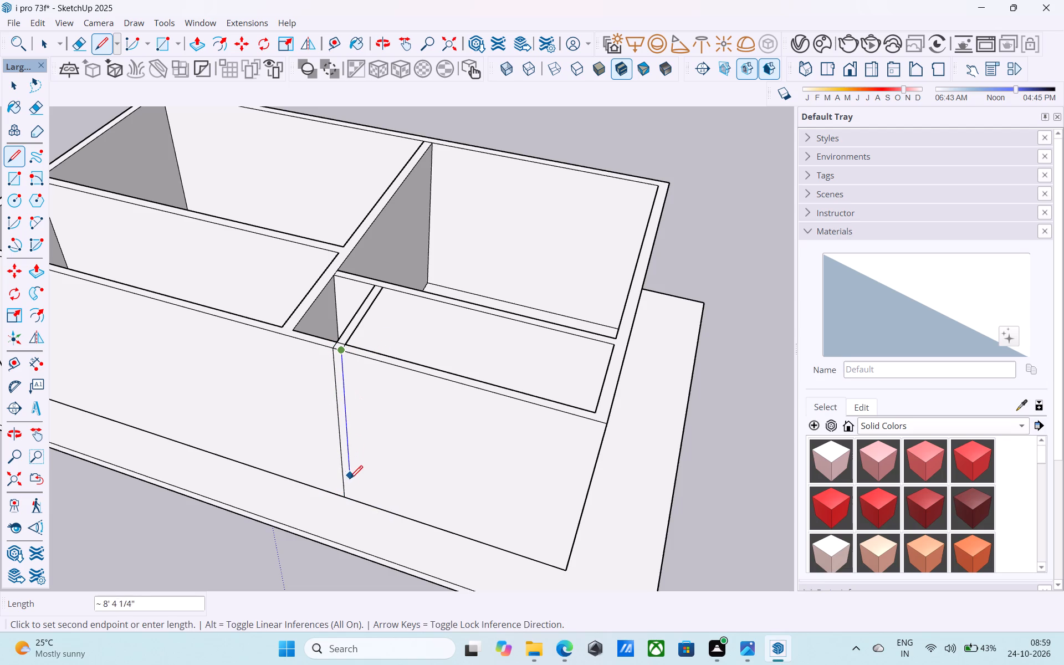
pyautogui.click(355, 499)
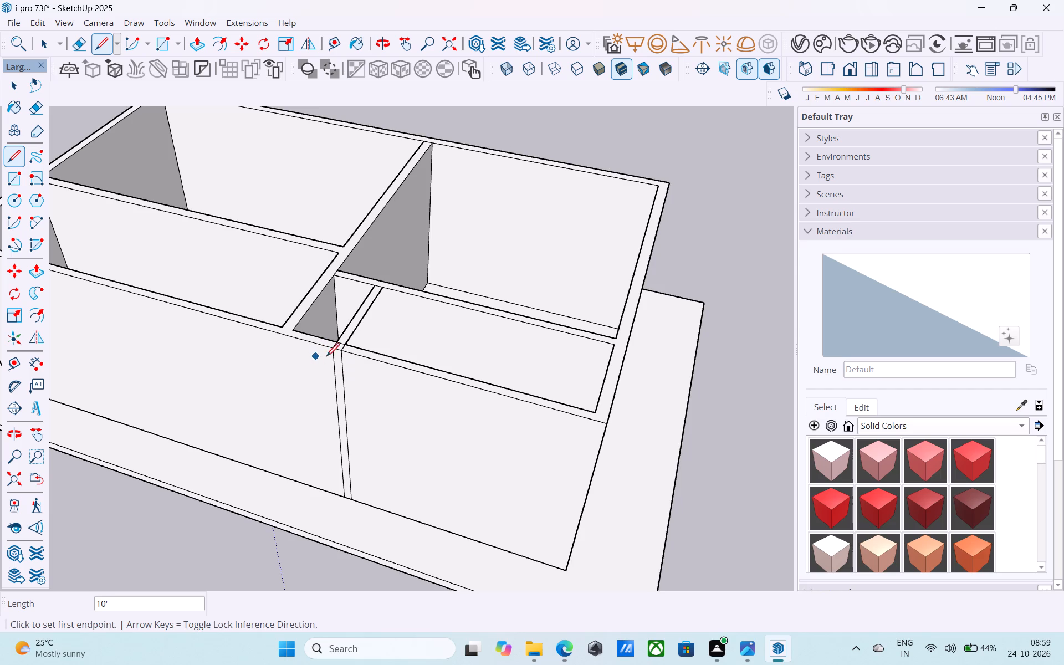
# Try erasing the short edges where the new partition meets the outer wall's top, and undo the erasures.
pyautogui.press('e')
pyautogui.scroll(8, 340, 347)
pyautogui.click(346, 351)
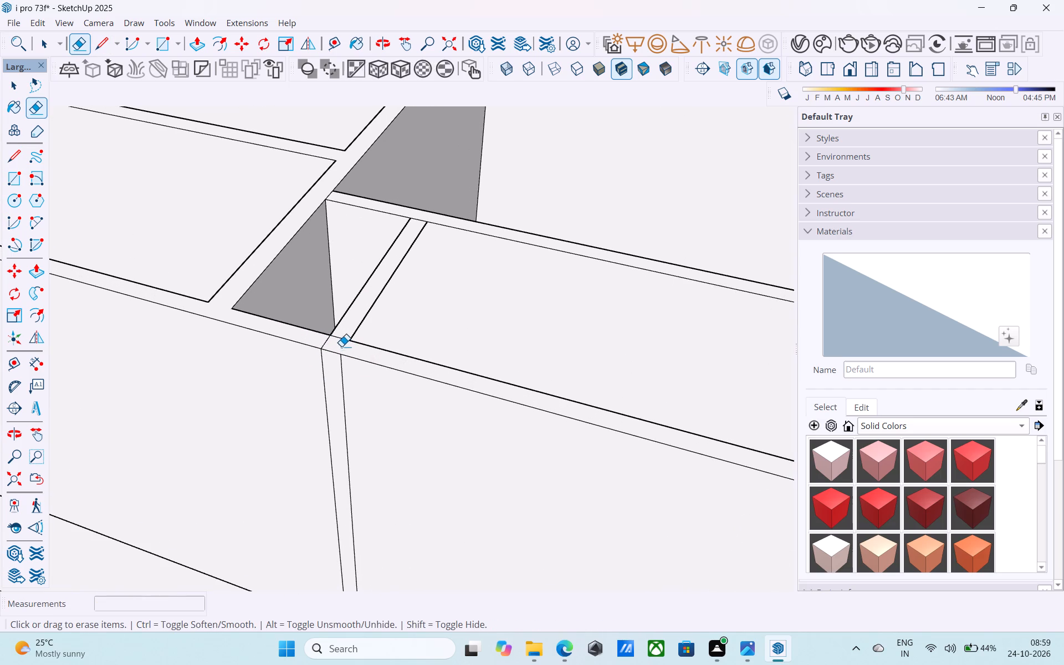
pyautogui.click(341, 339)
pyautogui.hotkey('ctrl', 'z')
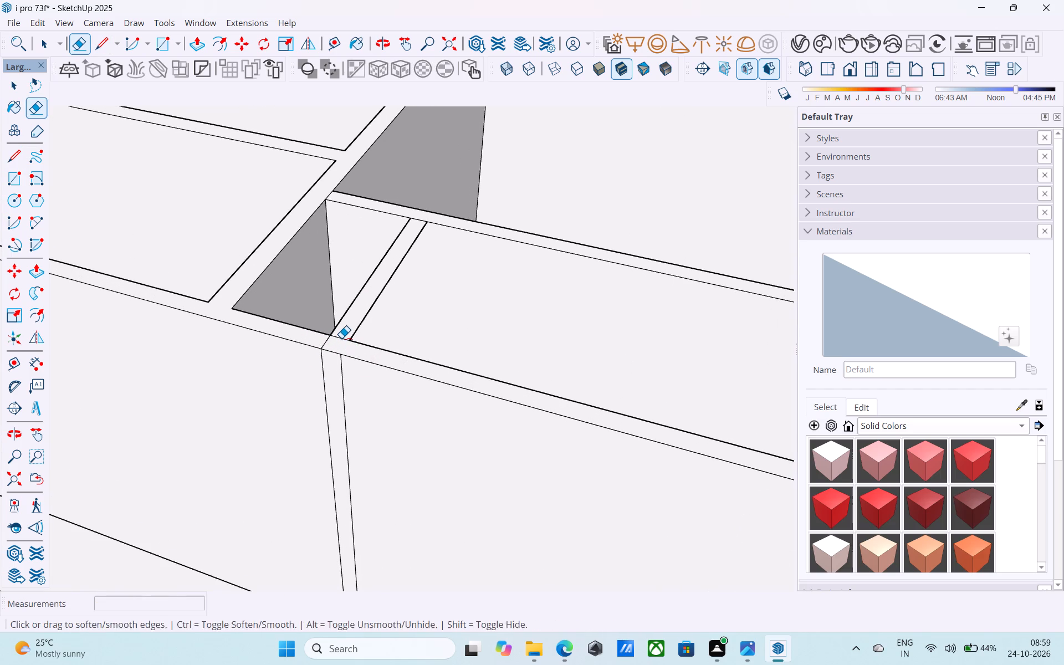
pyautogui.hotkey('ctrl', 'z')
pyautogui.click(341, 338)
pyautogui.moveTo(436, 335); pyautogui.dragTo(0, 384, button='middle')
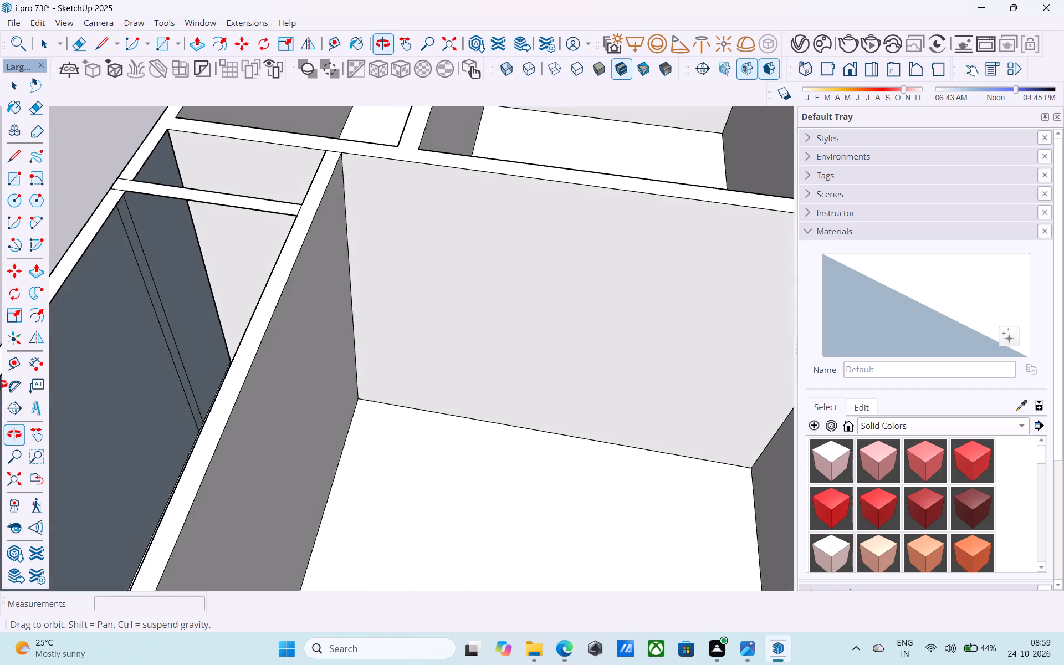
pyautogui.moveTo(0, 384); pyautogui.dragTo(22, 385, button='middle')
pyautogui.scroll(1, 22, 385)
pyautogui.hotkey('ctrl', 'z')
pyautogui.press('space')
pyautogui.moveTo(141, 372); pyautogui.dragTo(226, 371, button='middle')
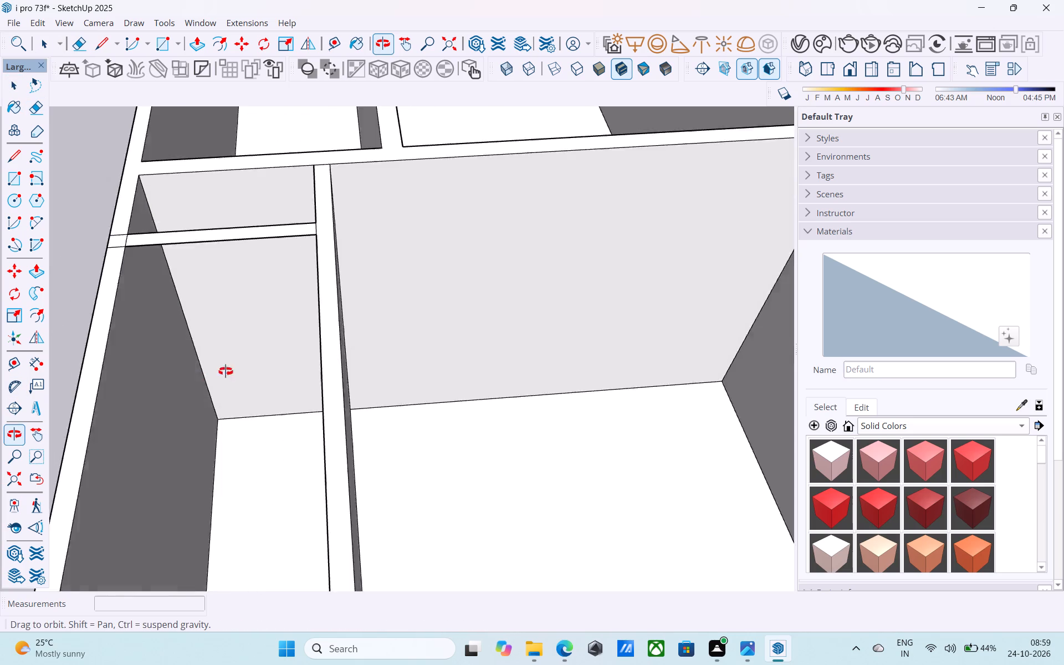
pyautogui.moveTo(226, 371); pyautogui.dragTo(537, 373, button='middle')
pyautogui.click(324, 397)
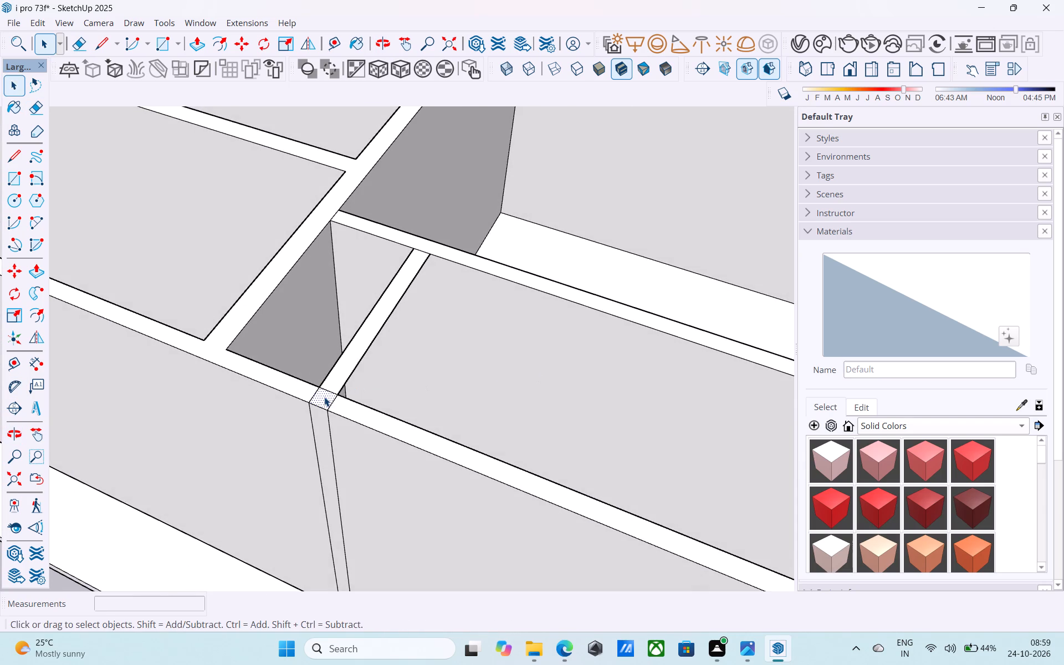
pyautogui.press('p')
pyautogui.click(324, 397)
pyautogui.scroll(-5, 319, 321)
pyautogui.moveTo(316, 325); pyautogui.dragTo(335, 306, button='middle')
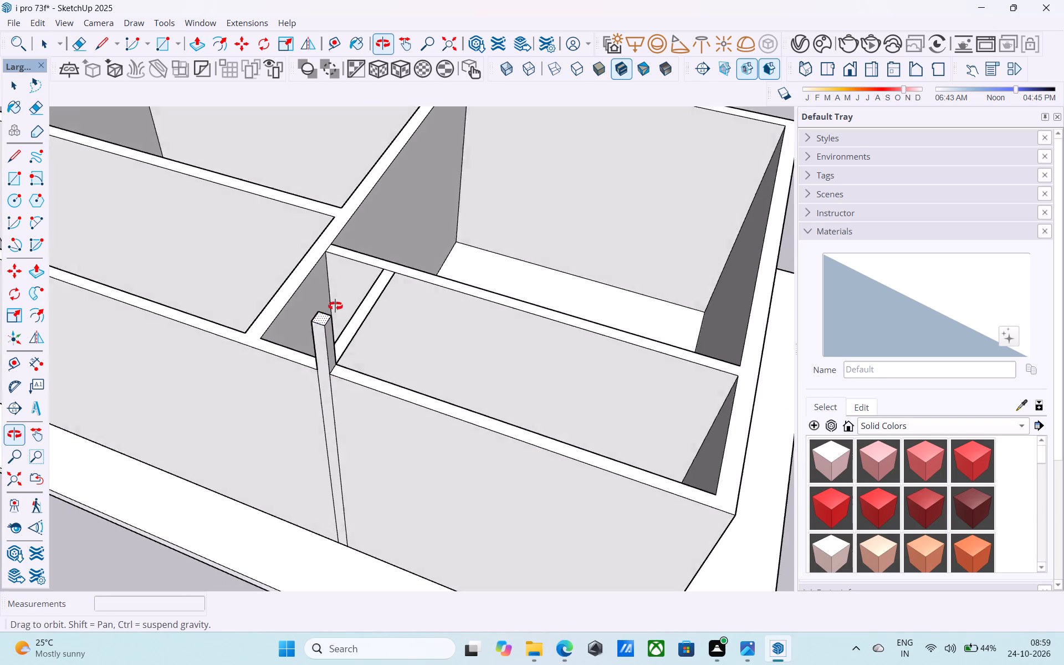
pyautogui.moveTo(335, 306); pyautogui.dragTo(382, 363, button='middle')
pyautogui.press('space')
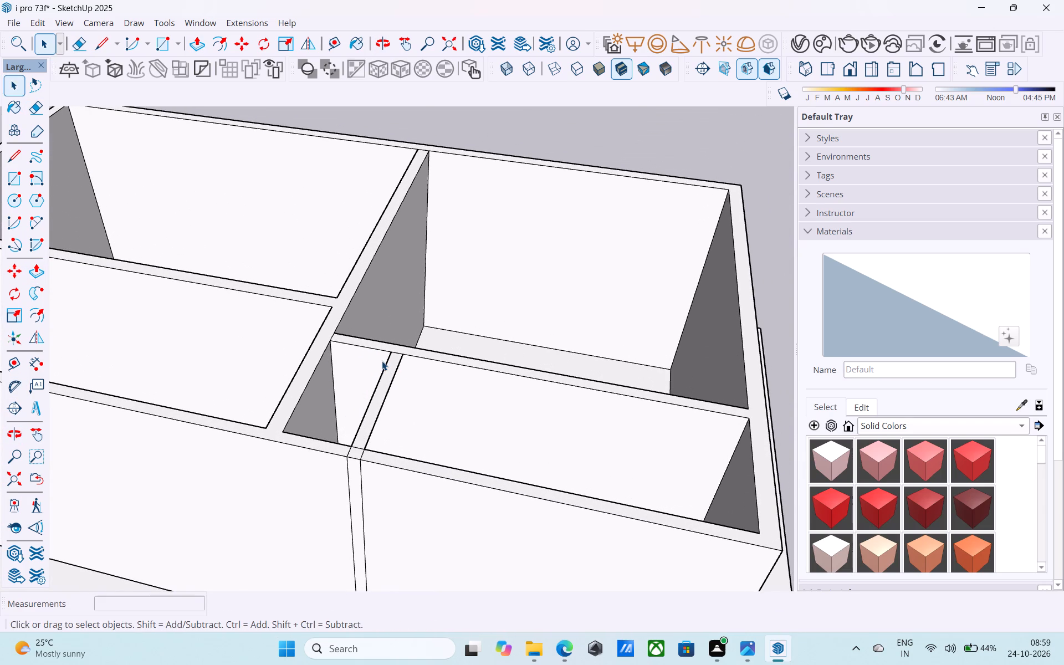
# Examine the whole wall block and the new partition's junction with the long outer wall.
pyautogui.moveTo(382, 360); pyautogui.dragTo(478, 295, button='middle')
pyautogui.scroll(1, 460, 306)
pyautogui.scroll(-10, 479, 299)
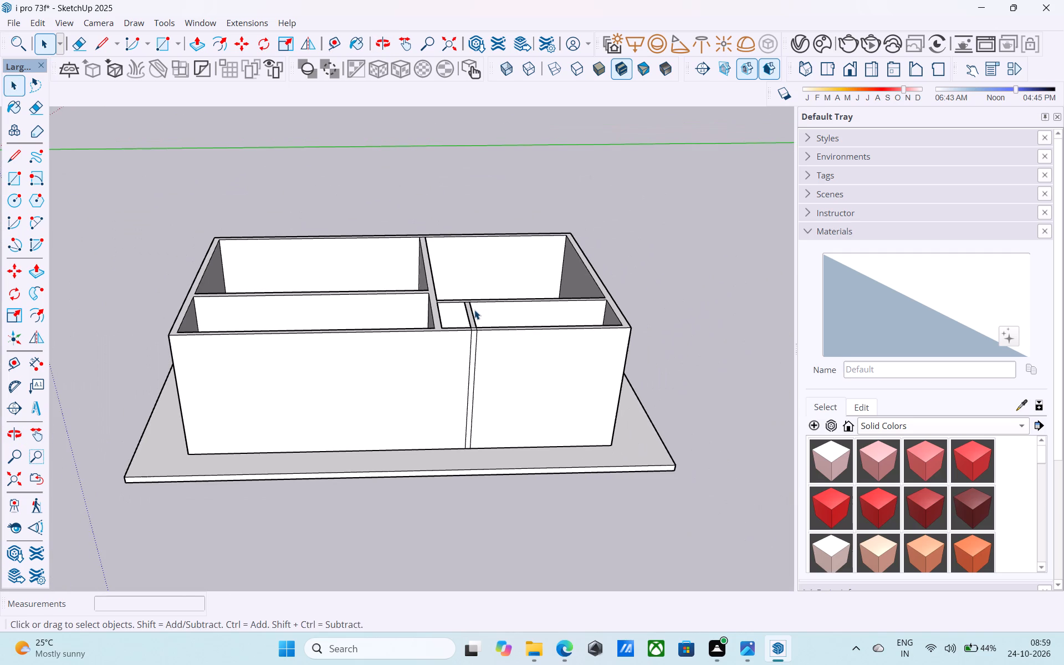
pyautogui.moveTo(428, 369); pyautogui.dragTo(441, 430, button='middle')
pyautogui.scroll(5, 443, 364)
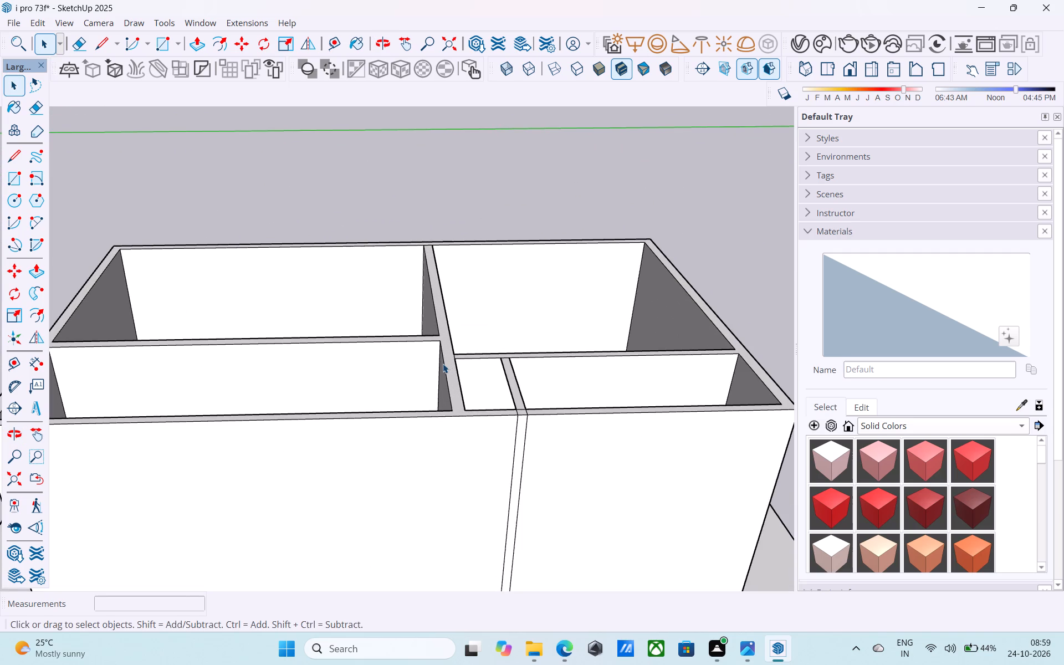
pyautogui.scroll(-4, 443, 364)
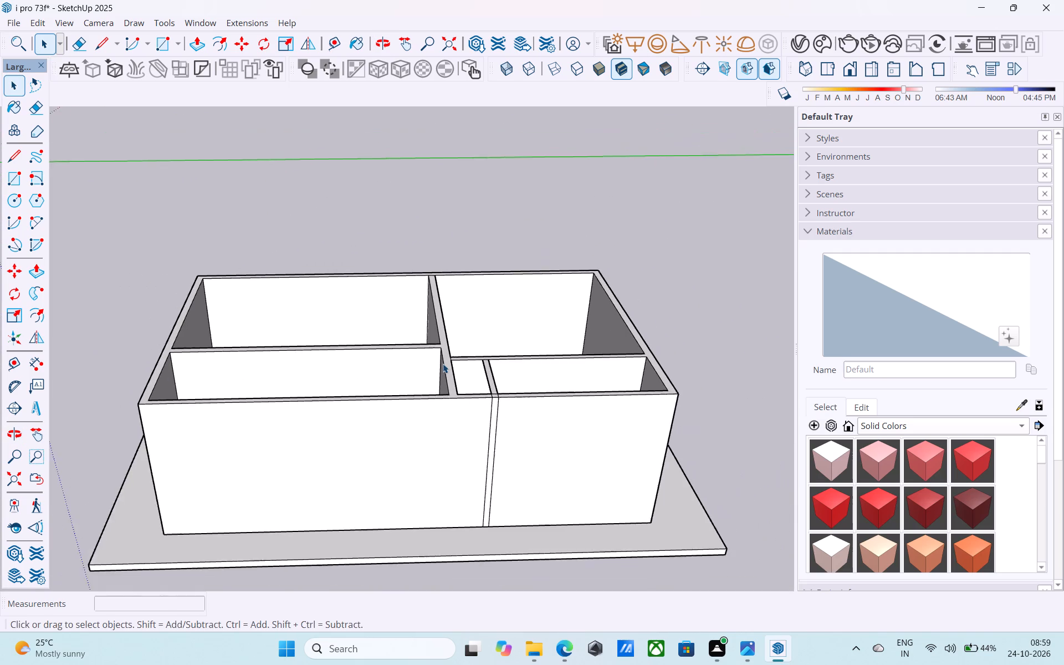
pyautogui.scroll(-1, 443, 364)
pyautogui.keyDown('shift'); pyautogui.moveTo(443, 364); pyautogui.dragTo(433, 395, button='middle'); pyautogui.keyUp('shift')
pyautogui.click(438, 402)
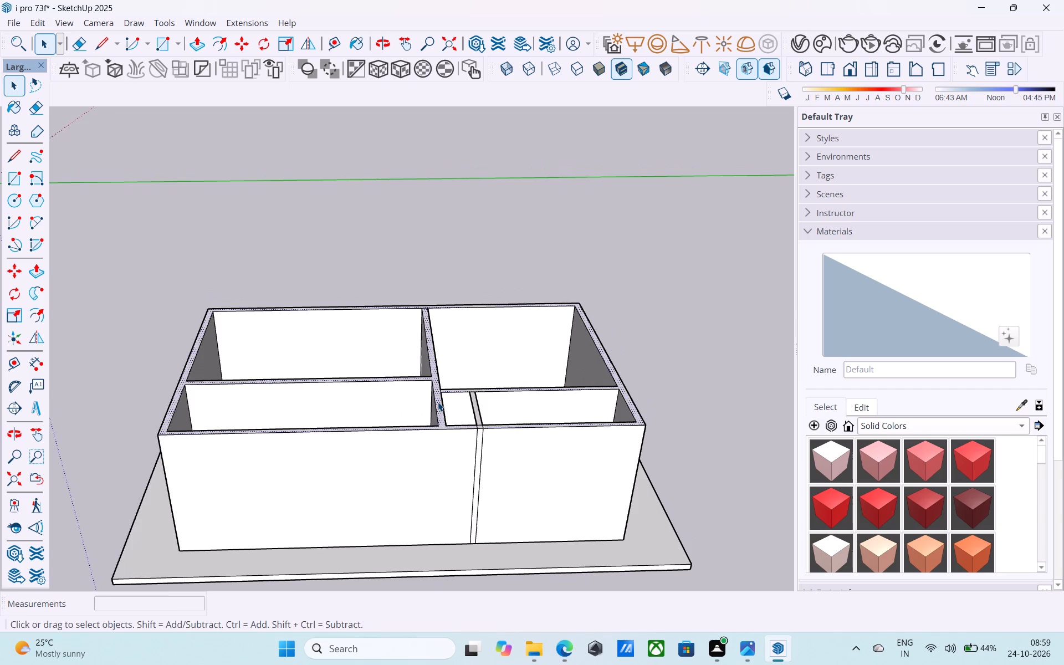
# Draw an 18' by 11' 6" rectangle at wall-top level, covering the larger room next to the cross wall.
pyautogui.scroll(-6, 437, 400)
pyautogui.keyDown('shift'); pyautogui.moveTo(439, 399); pyautogui.dragTo(263, 469, button='middle'); pyautogui.keyUp('shift')
pyautogui.press('r')
pyautogui.scroll(6, 319, 349)
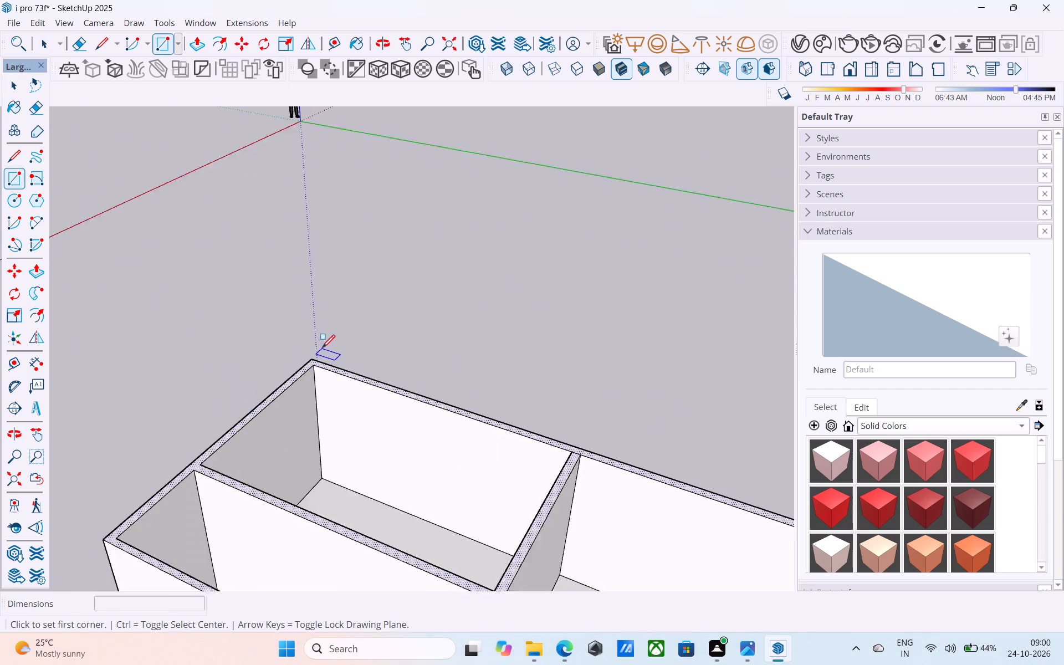
pyautogui.scroll(3, 322, 349)
pyautogui.click(309, 365)
pyautogui.scroll(-10, 309, 364)
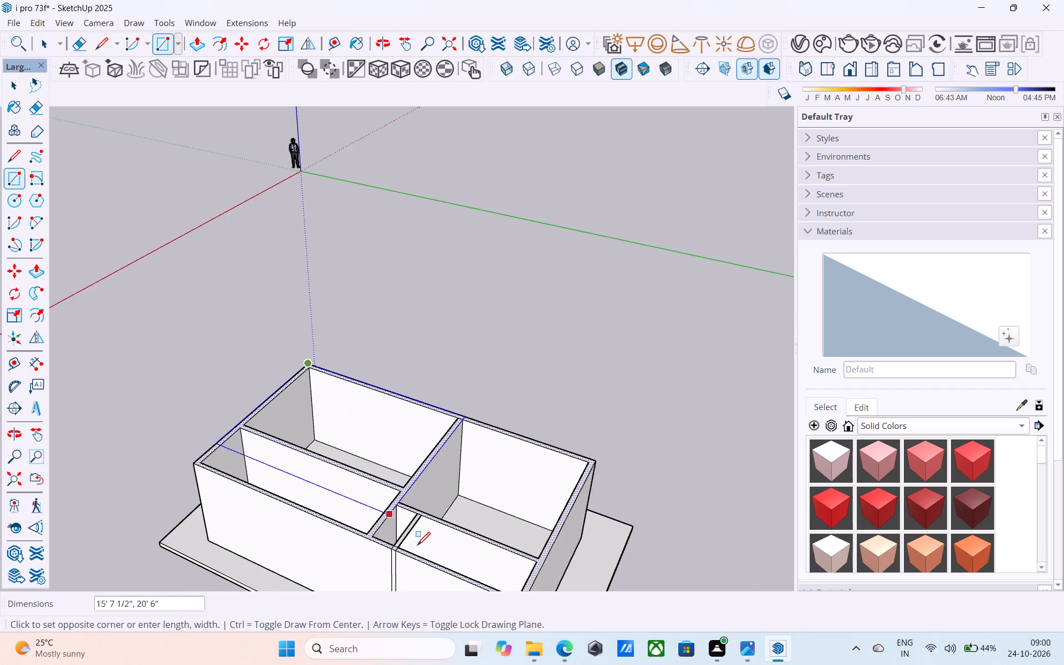
pyautogui.scroll(10, 418, 547)
pyautogui.click(394, 453)
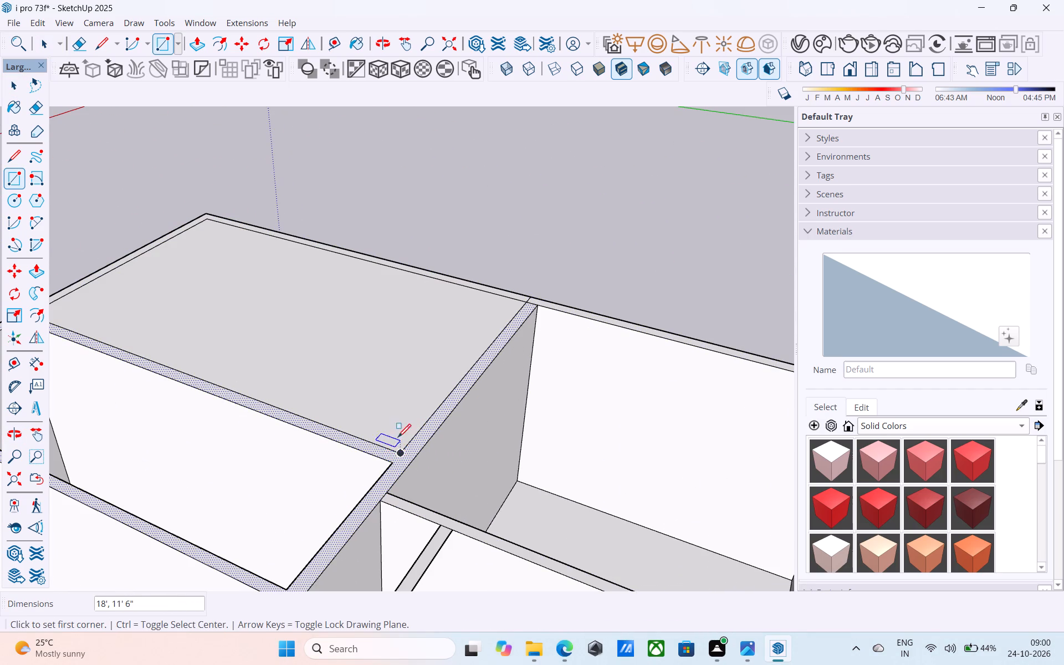
# Reverse the face covering the 18' by 11' 6" room.
pyautogui.press('space')
pyautogui.click(397, 430)
pyautogui.rightClick(397, 430)
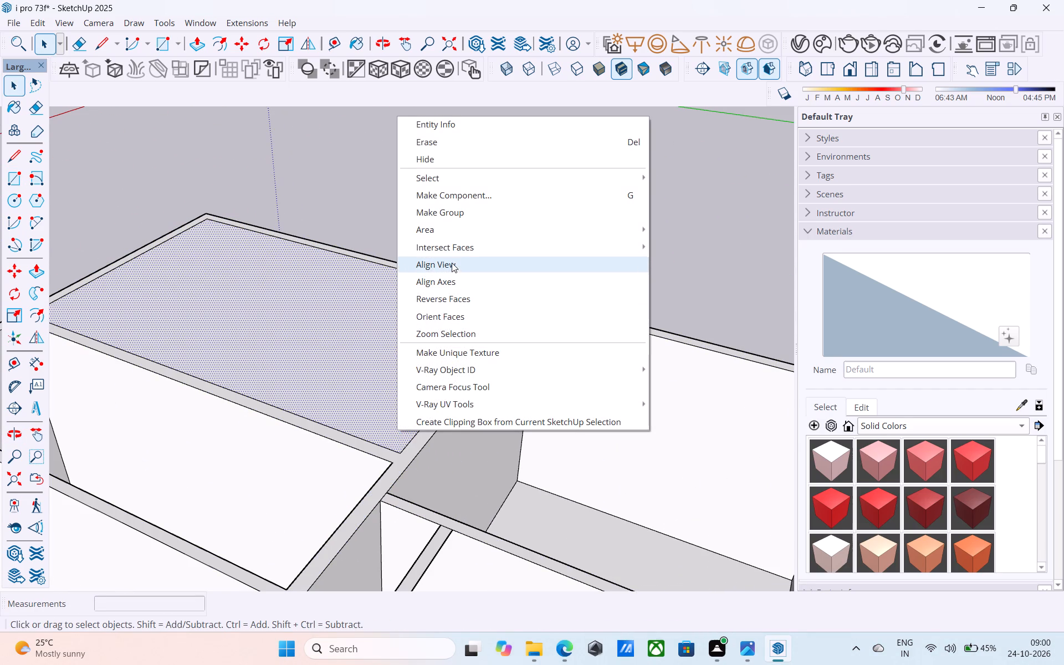
pyautogui.click(457, 299)
# Draw a 6" vertical line up from the covering face's corner at the building's outer corner.
pyautogui.scroll(-4, 516, 286)
pyautogui.moveTo(522, 288); pyautogui.dragTo(362, 316, button='middle')
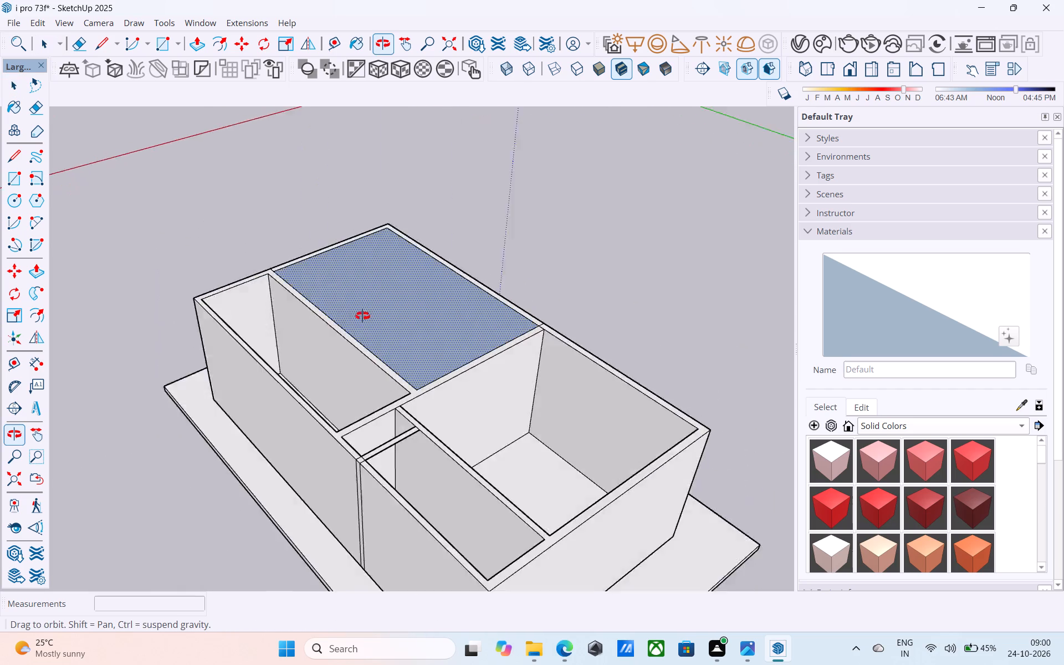
pyautogui.moveTo(362, 316); pyautogui.dragTo(324, 301, button='middle')
pyautogui.press('l')
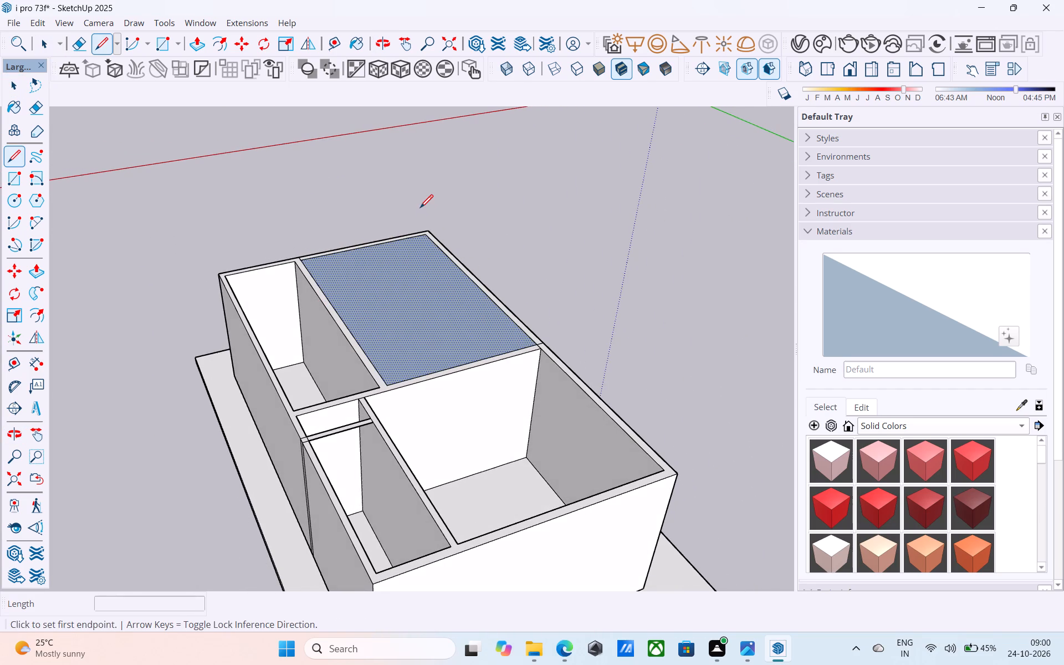
pyautogui.scroll(1, 427, 219)
pyautogui.scroll(-1, 427, 219)
pyautogui.scroll(4, 427, 219)
pyautogui.click(423, 242)
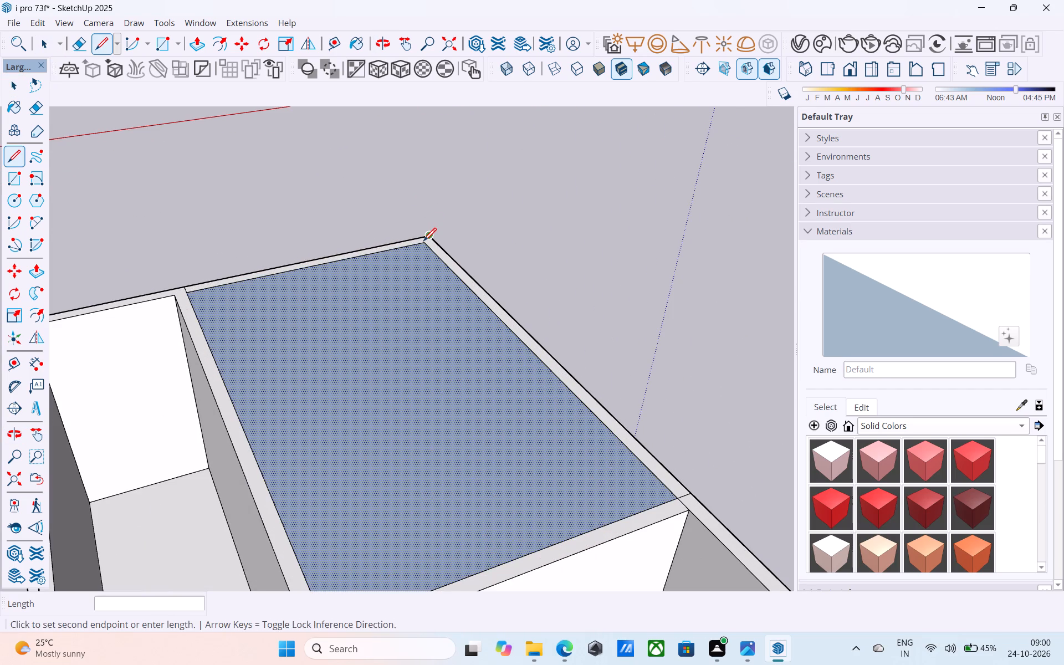
pyautogui.press('l')
pyautogui.click(423, 245)
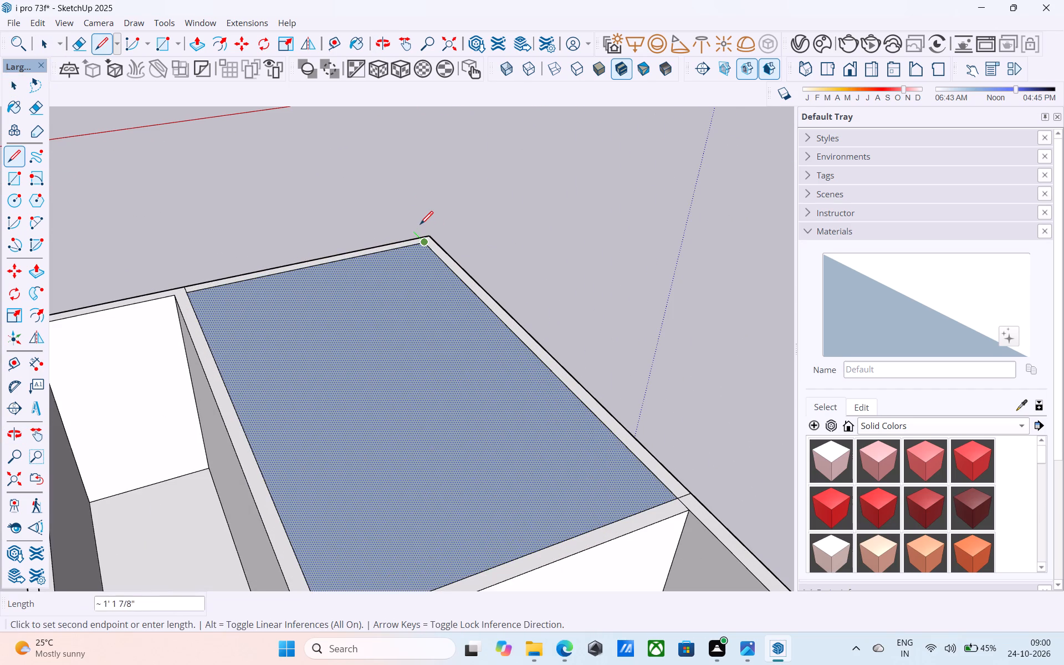
pyautogui.write('6"')
pyautogui.press('Return')
pyautogui.press('space')
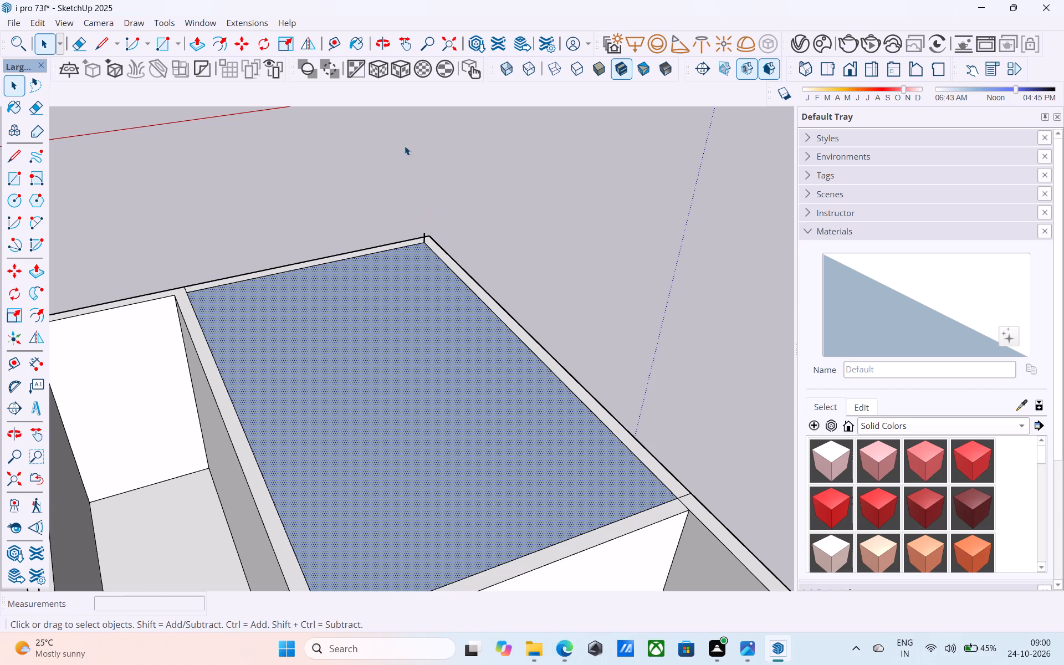
# Draw a 6" vertical line up from the covering face's diagonally opposite corner, where the inner walls meet.
pyautogui.press('l')
pyautogui.scroll(-11, 387, 202)
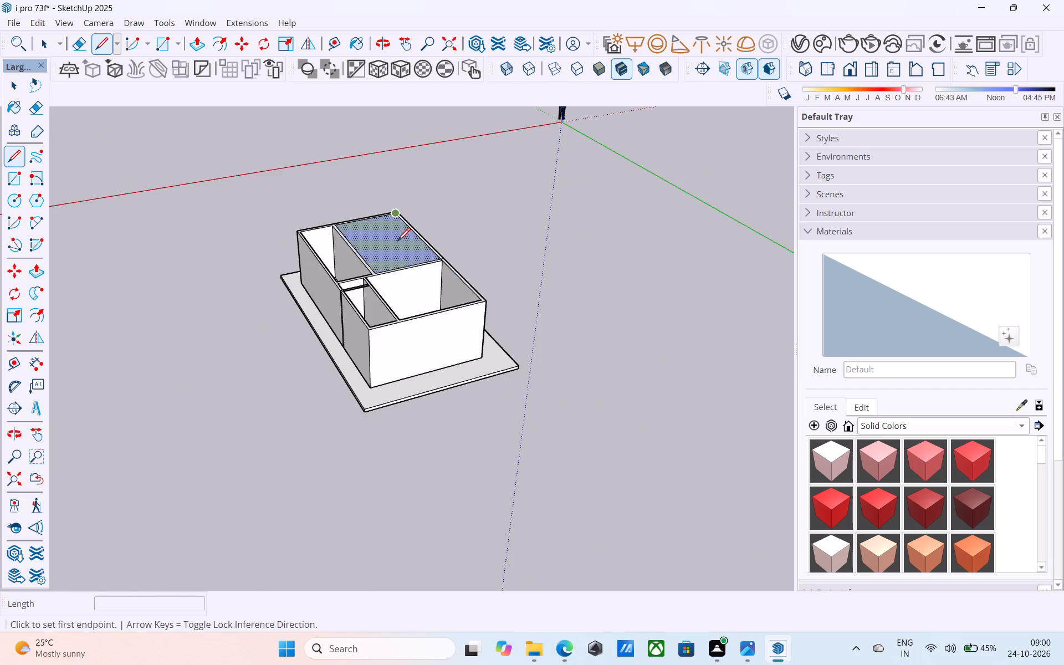
pyautogui.moveTo(398, 254); pyautogui.dragTo(390, 305, button='middle')
pyautogui.scroll(13, 390, 305)
pyautogui.click(352, 249)
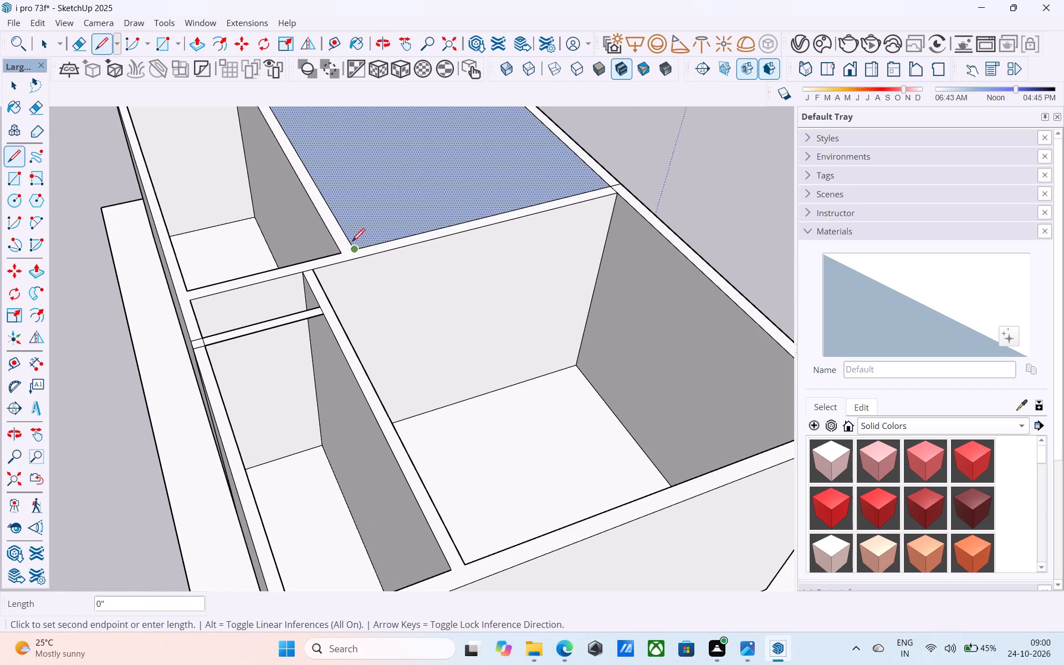
pyautogui.write('6"')
pyautogui.press('Return')
pyautogui.press('space')
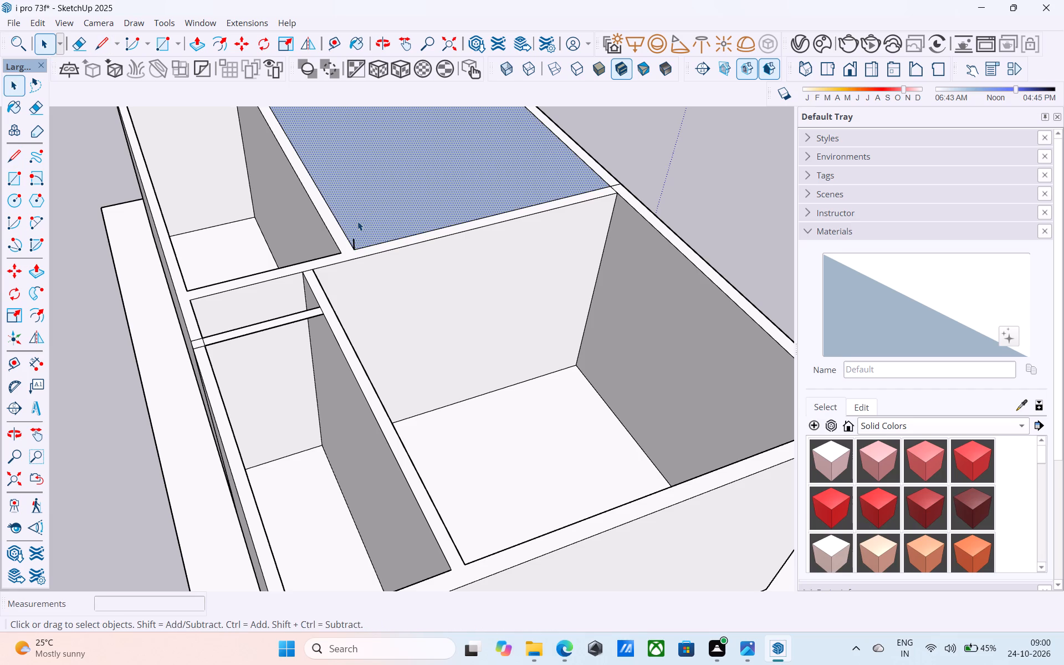
# Draw an 11' by 17' 6" rectangle between the tops of the two 6" vertical lines, above the face covering the larger room.
pyautogui.scroll(-6, 355, 216)
pyautogui.keyDown('shift'); pyautogui.moveTo(354, 217); pyautogui.dragTo(385, 342, button='middle'); pyautogui.keyUp('shift')
pyautogui.press('r')
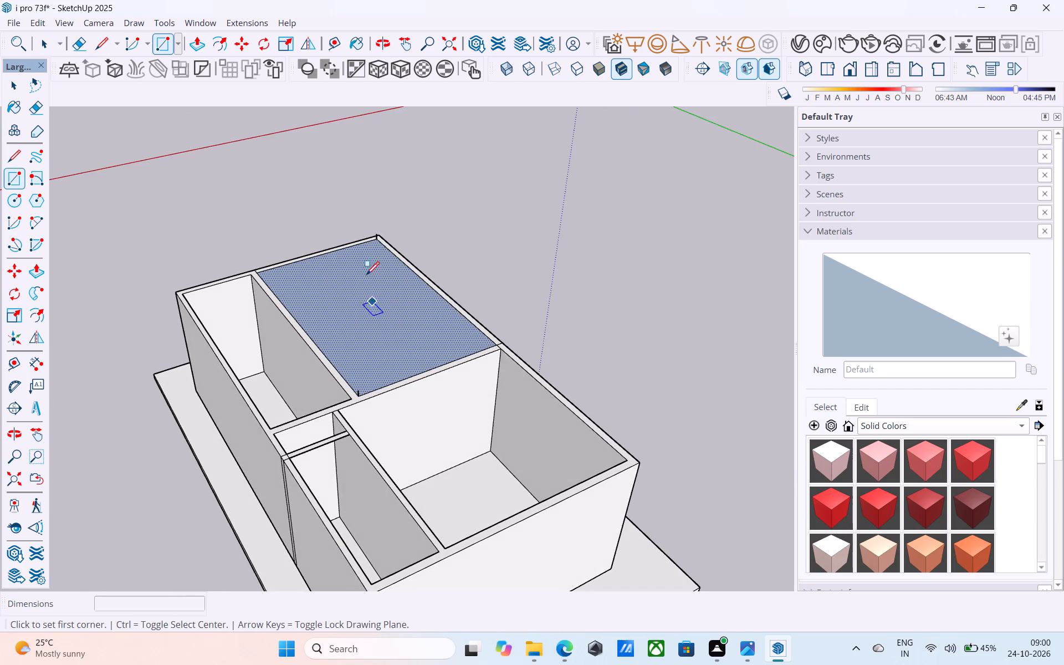
pyautogui.scroll(14, 363, 247)
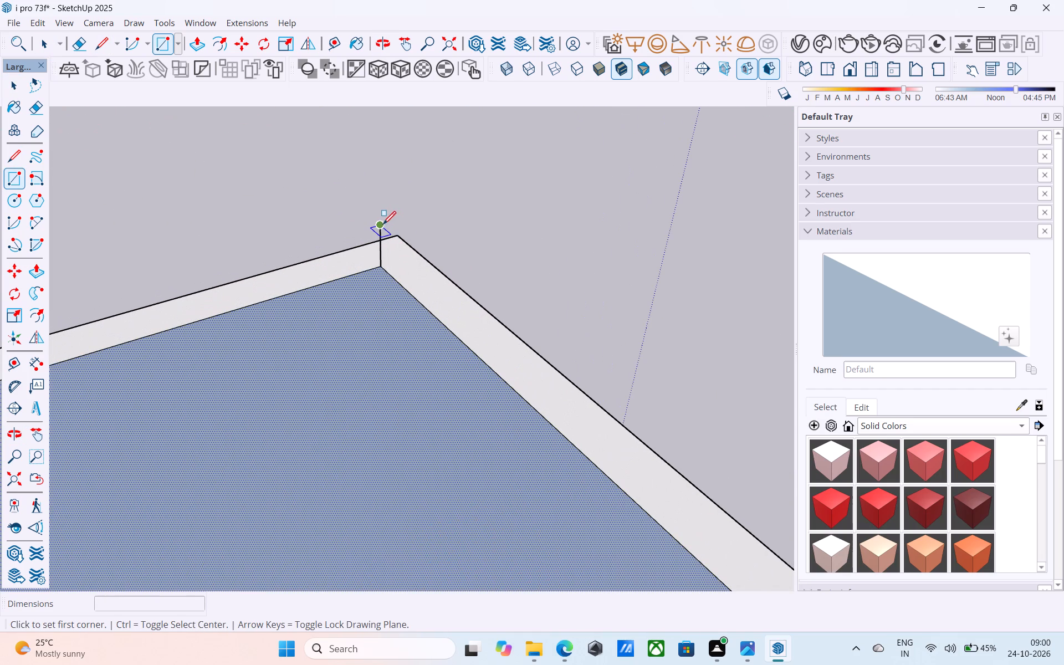
pyautogui.click(382, 226)
pyautogui.scroll(-20, 382, 225)
pyautogui.scroll(-2, 382, 225)
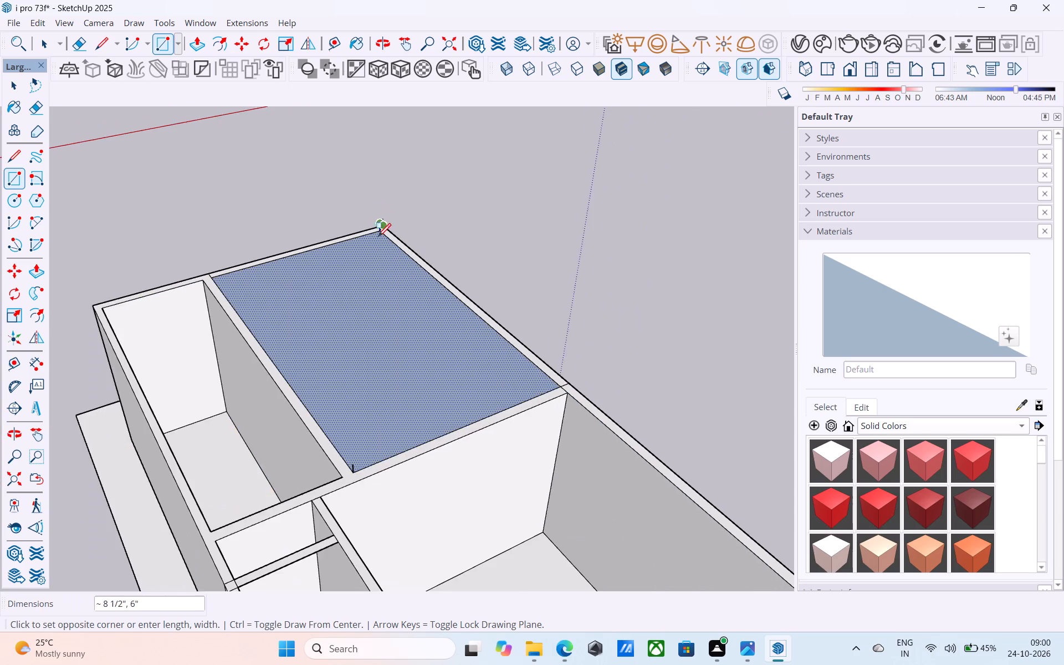
pyautogui.scroll(-2, 378, 238)
pyautogui.scroll(17, 385, 387)
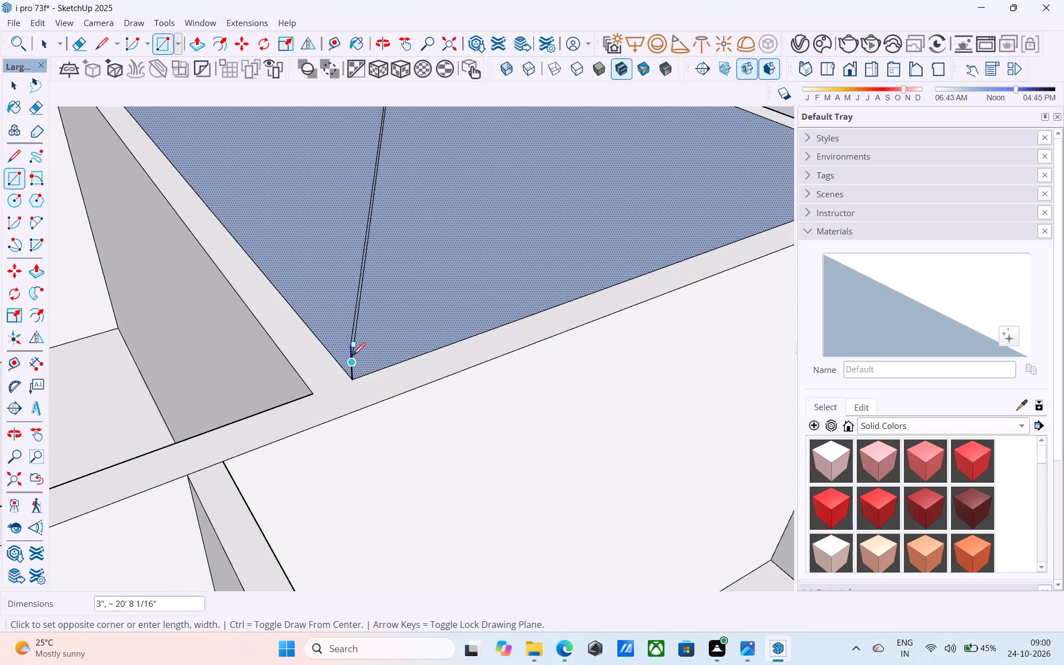
pyautogui.scroll(8, 349, 356)
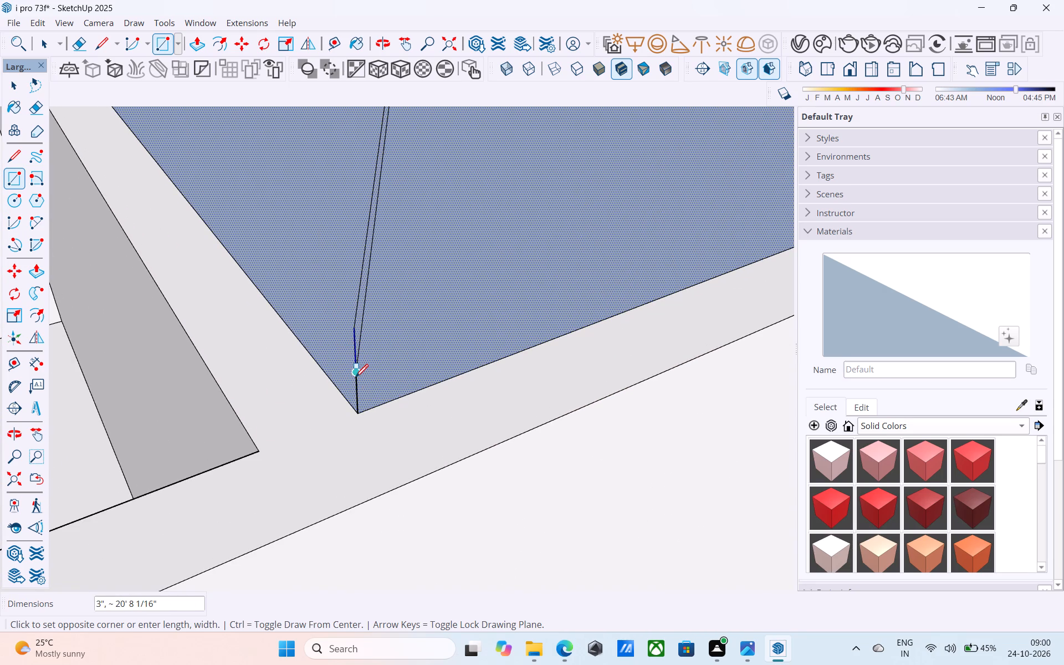
pyautogui.scroll(-20, 355, 378)
pyautogui.scroll(-2, 355, 378)
pyautogui.moveTo(355, 381); pyautogui.dragTo(140, 304, button='middle')
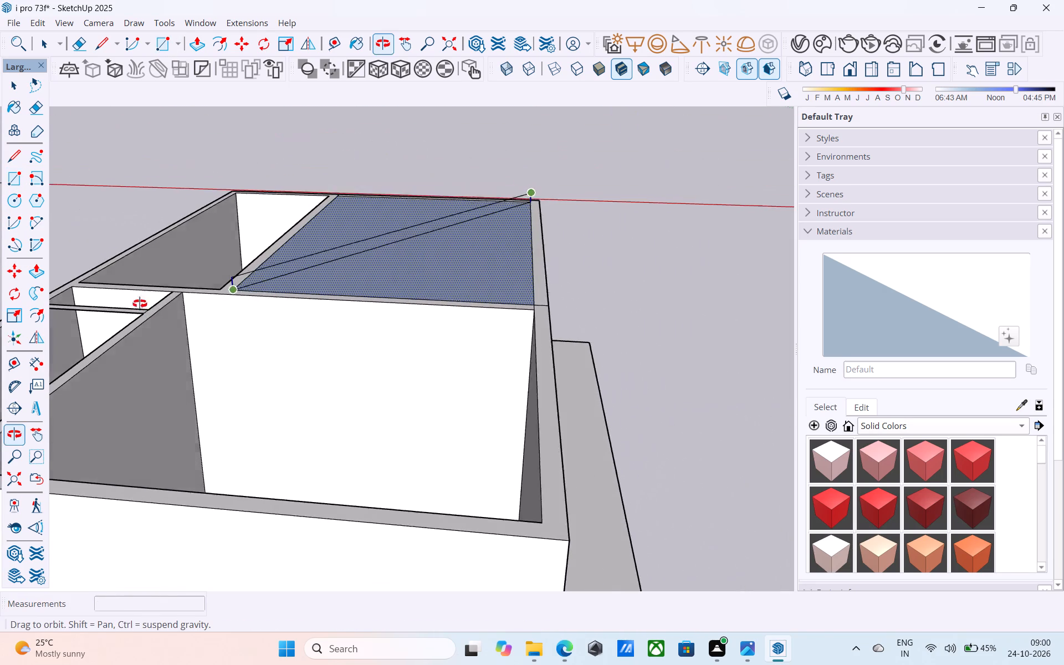
pyautogui.moveTo(140, 304); pyautogui.dragTo(139, 304, button='middle')
pyautogui.scroll(4, 264, 336)
pyautogui.click(214, 243)
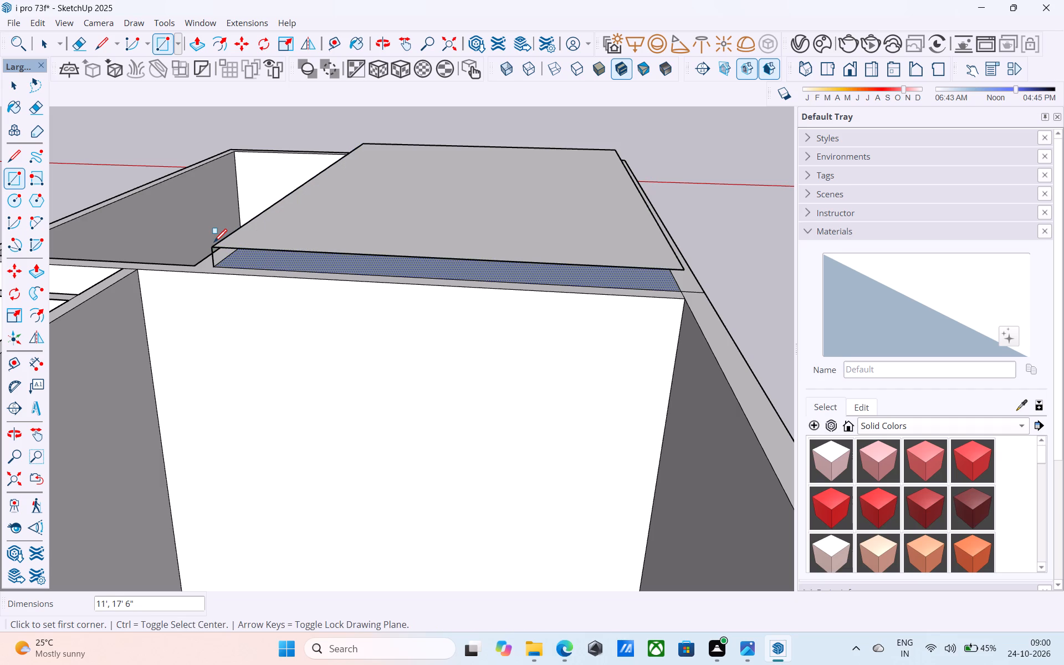
# Draw vertical lines at the two remaining corners between the lower and raised faces to close the slab's sides.
pyautogui.press('l')
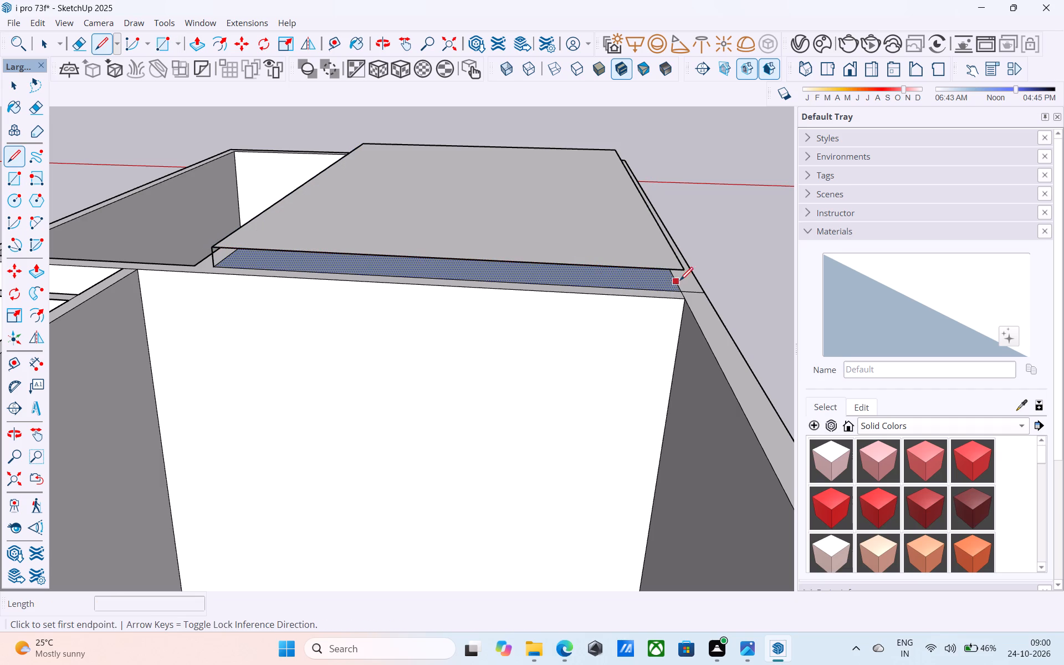
pyautogui.scroll(5, 683, 286)
pyautogui.click(684, 293)
pyautogui.click(686, 264)
pyautogui.scroll(-3, 686, 264)
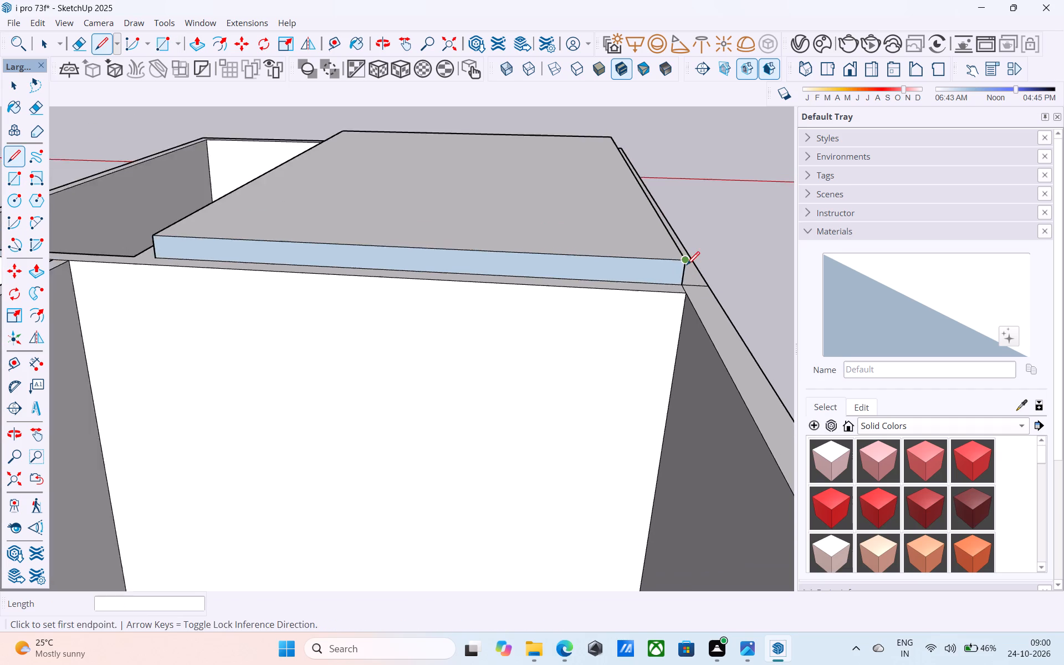
pyautogui.scroll(-2, 687, 266)
pyautogui.moveTo(687, 266); pyautogui.dragTo(219, 325, button='middle')
pyautogui.scroll(-13, 206, 327)
pyautogui.moveTo(518, 301); pyautogui.dragTo(4, 331, button='middle')
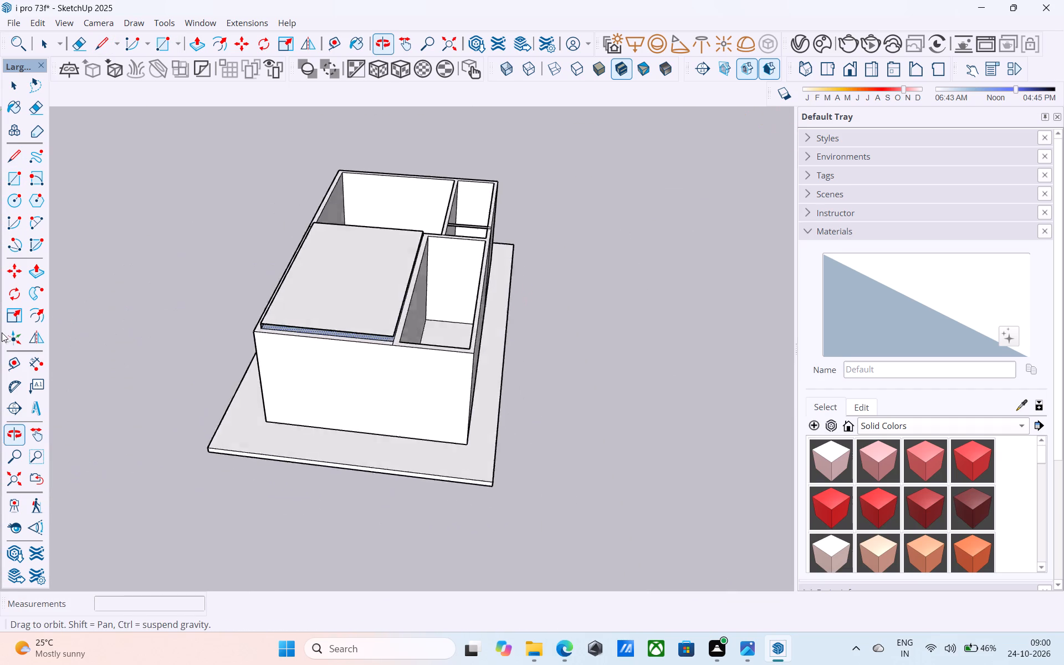
pyautogui.scroll(4, 357, 334)
pyautogui.scroll(15, 424, 358)
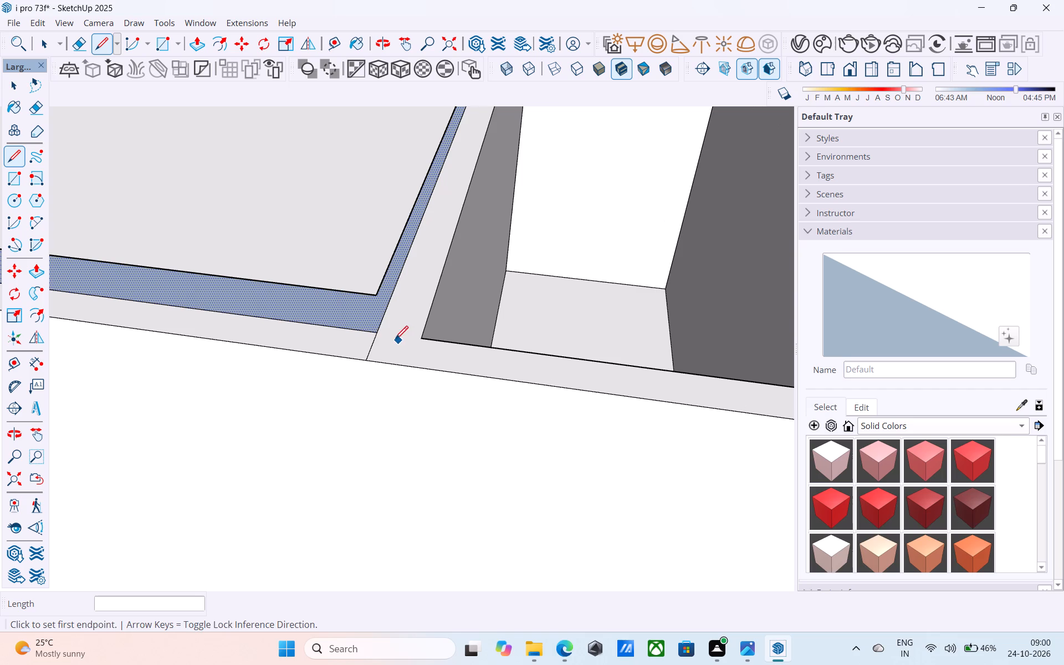
pyautogui.click(377, 332)
pyautogui.click(371, 294)
pyautogui.press('space')
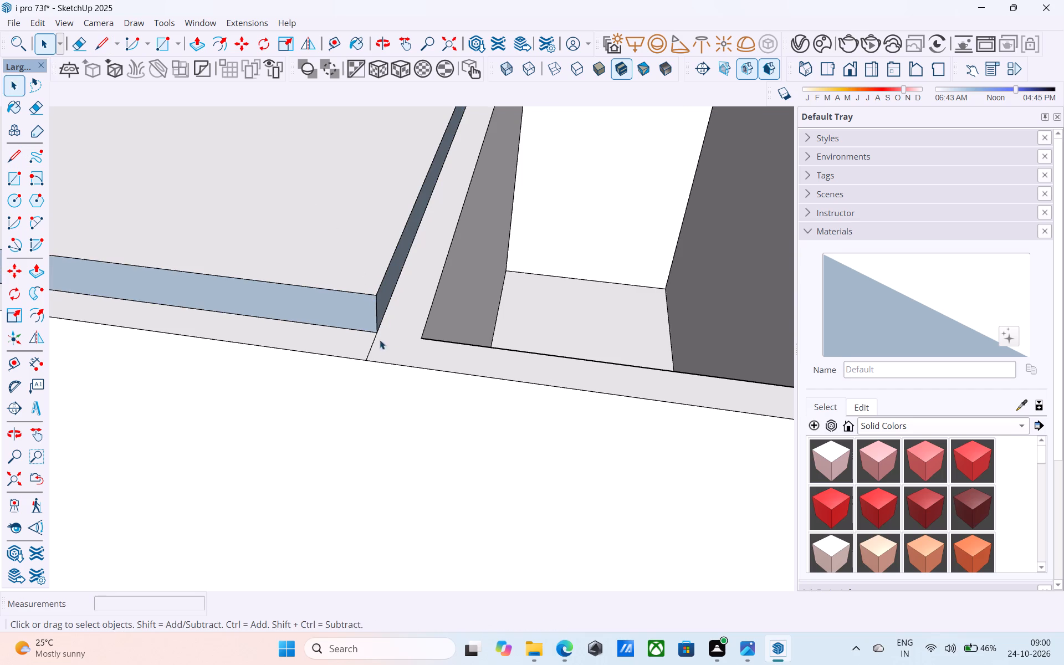
# Erase the short stray edge crossing the outer wall's top at the slab's corner beside the narrow room.
pyautogui.press('e')
pyautogui.moveTo(372, 353); pyautogui.dragTo(361, 345)
pyautogui.press('space')
# Reverse the faces of the slab's short outer side and its long side next to the narrow room.
pyautogui.click(356, 315)
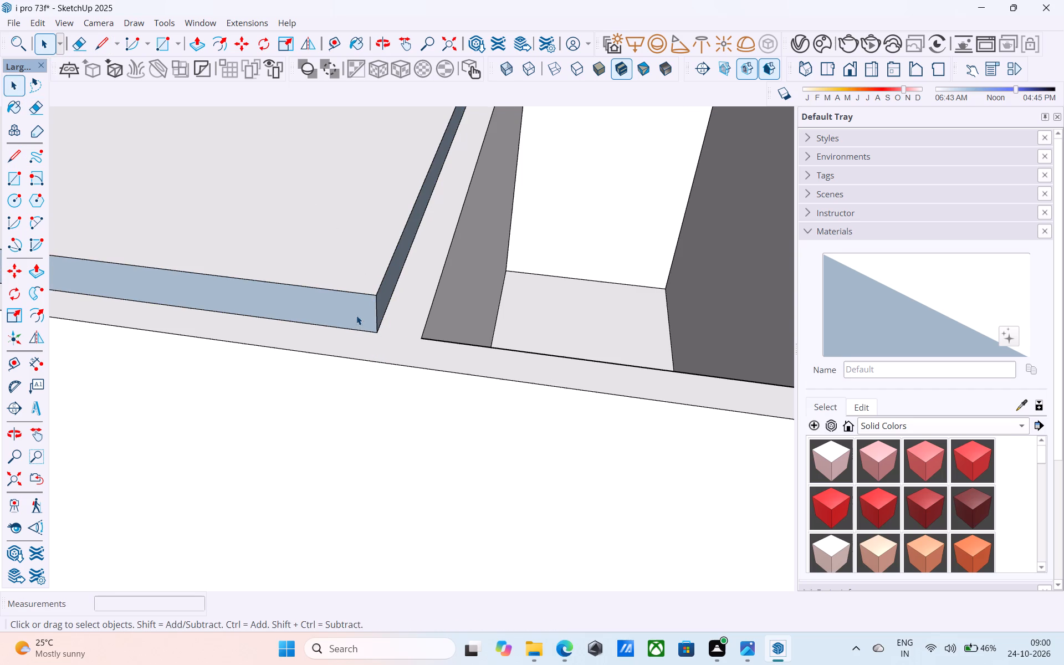
pyautogui.rightClick(356, 315)
pyautogui.click(431, 495)
pyautogui.scroll(1, 414, 320)
pyautogui.moveTo(413, 320); pyautogui.dragTo(269, 316, button='middle')
pyautogui.click(416, 285)
pyautogui.rightClick(416, 285)
pyautogui.click(484, 467)
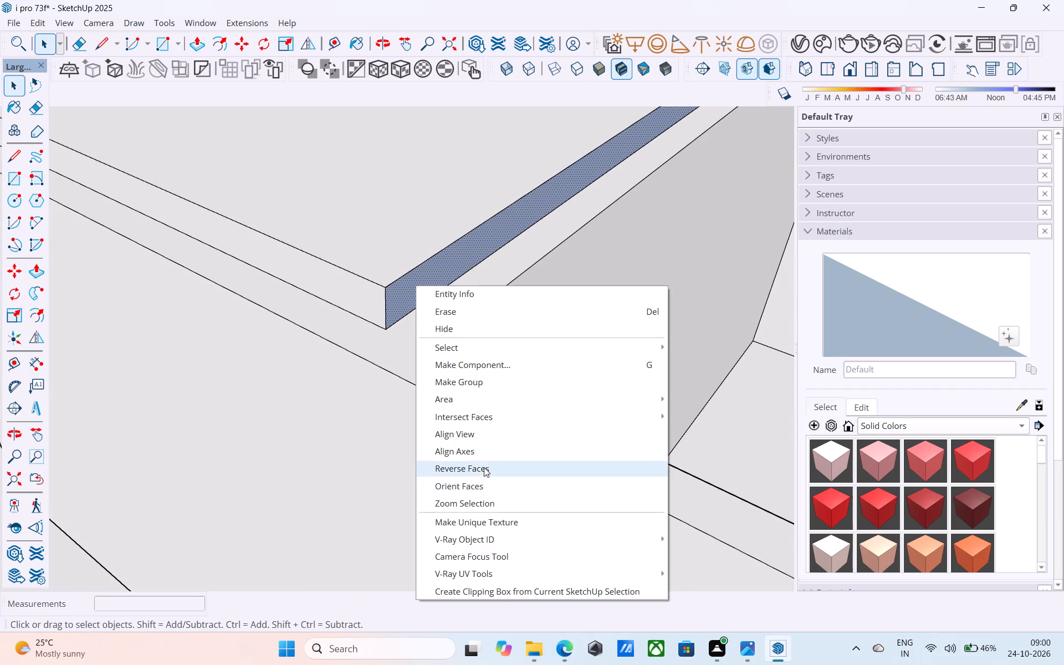
# Reverse the faces of the slab's short side above the cross wall and its long outer side.
pyautogui.scroll(-13, 478, 459)
pyautogui.moveTo(471, 458); pyautogui.dragTo(191, 438, button='middle')
pyautogui.moveTo(590, 402); pyautogui.dragTo(190, 400, button='middle')
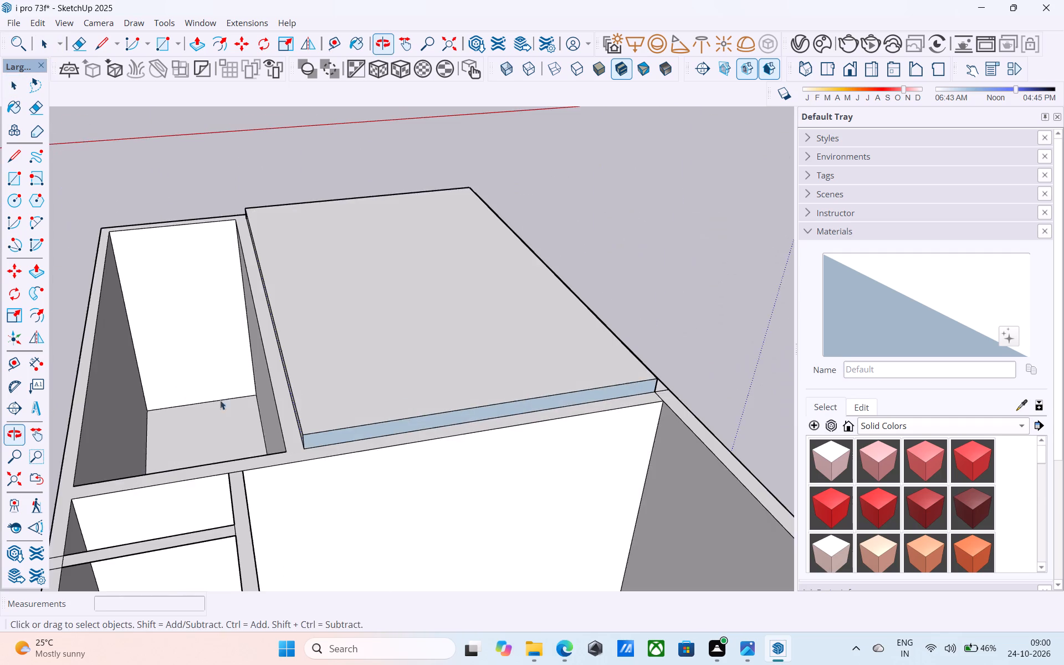
pyautogui.moveTo(606, 382); pyautogui.dragTo(321, 342, button='middle')
pyautogui.scroll(3, 376, 428)
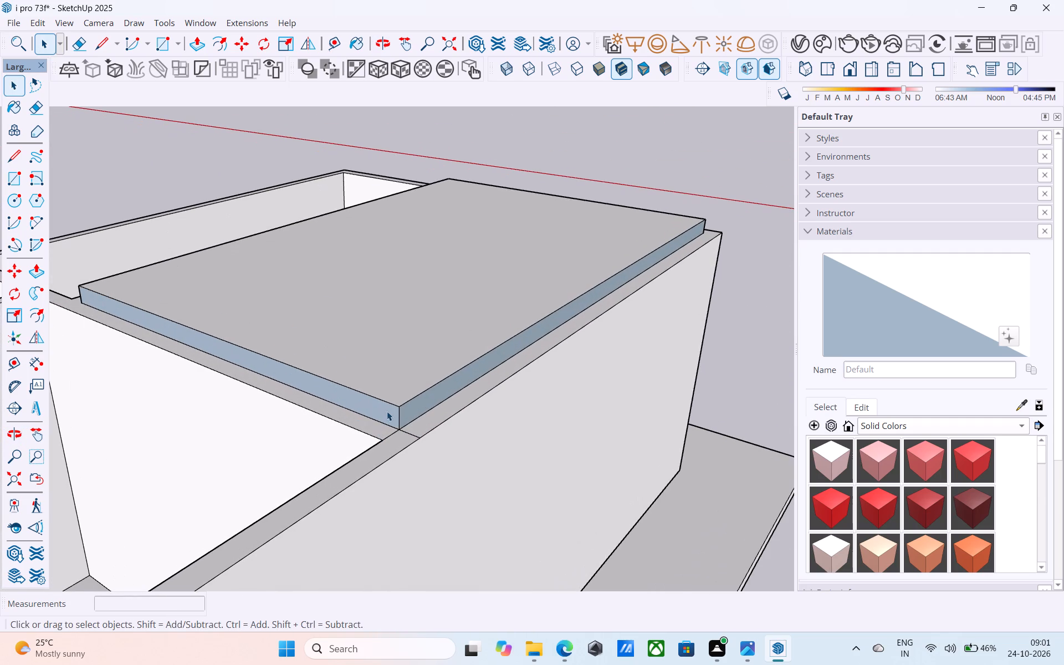
pyautogui.click(387, 411)
pyautogui.rightClick(387, 411)
pyautogui.click(408, 282)
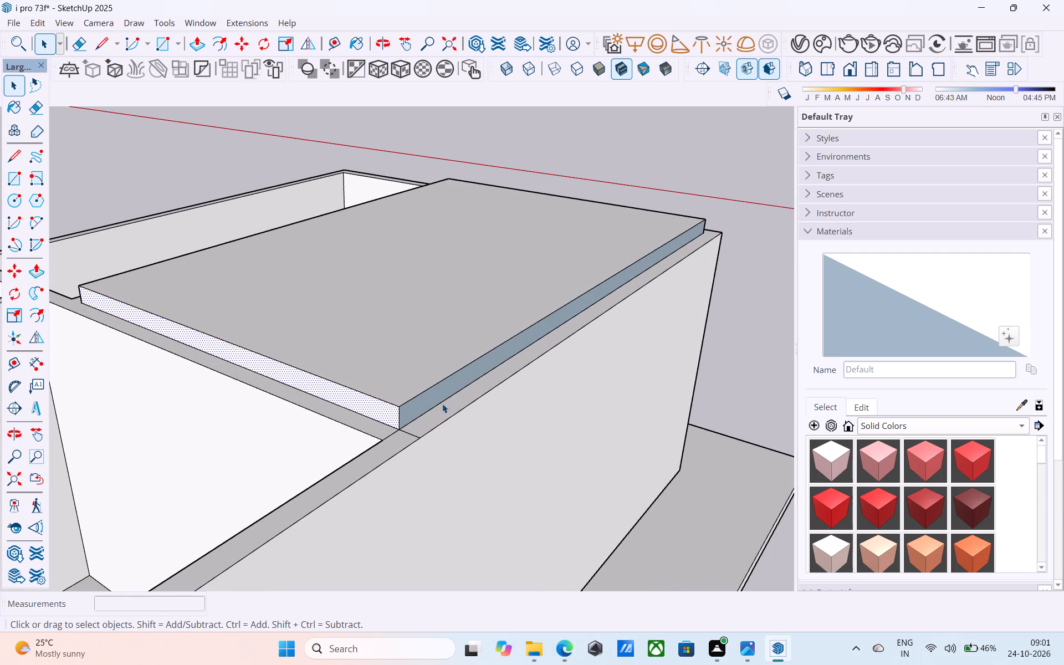
pyautogui.click(440, 400)
pyautogui.rightClick(440, 400)
pyautogui.click(483, 270)
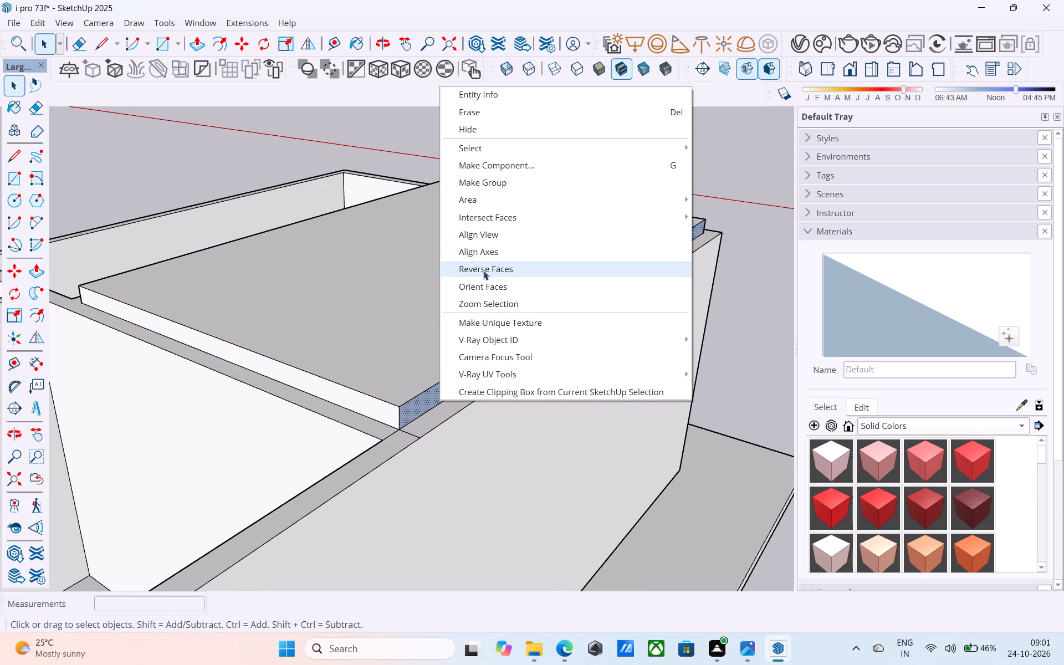
# Push/Pull the slab's long outer side outward until flush with the outer face of the wall below.
pyautogui.press('space')
pyautogui.press('p')
pyautogui.click(470, 375)
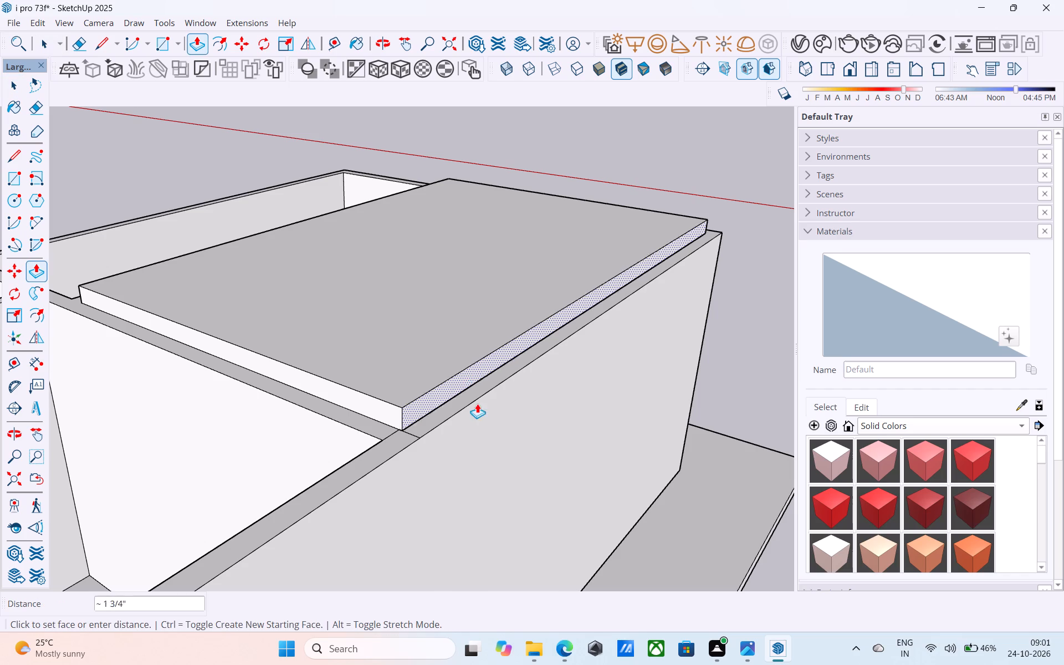
pyautogui.click(479, 412)
pyautogui.press('space')
# Push/Pull the slab's short outer side outward 6" to be flush with the end wall's outer face.
pyautogui.scroll(-6, 372, 418)
pyautogui.moveTo(589, 398); pyautogui.dragTo(190, 396, button='middle')
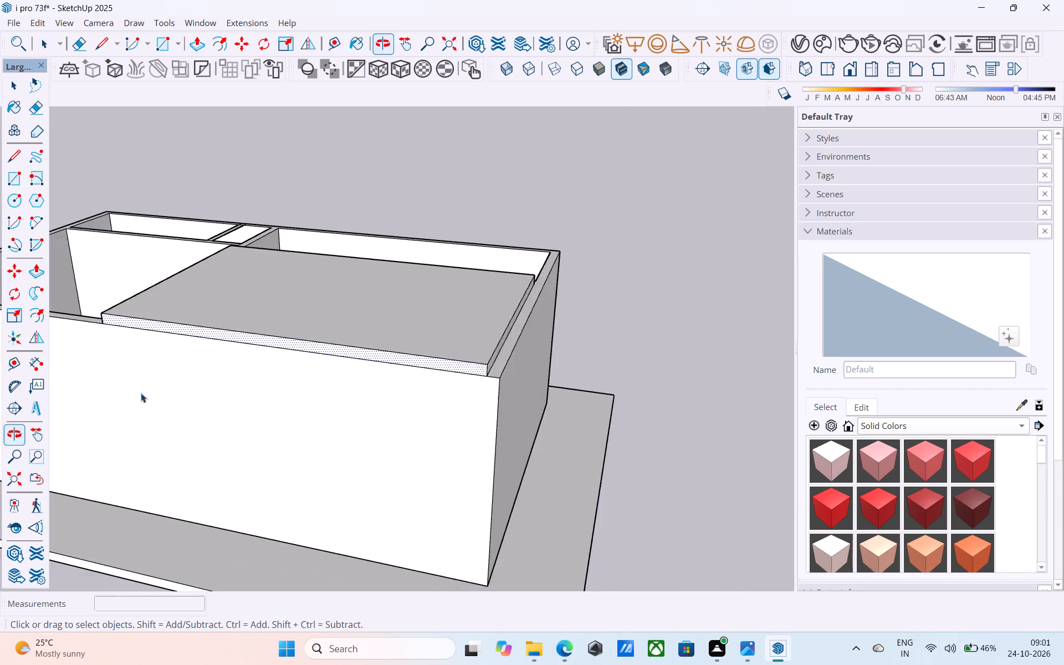
pyautogui.scroll(-5, 356, 382)
pyautogui.moveTo(446, 390); pyautogui.dragTo(98, 385, button='middle')
pyautogui.scroll(8, 212, 359)
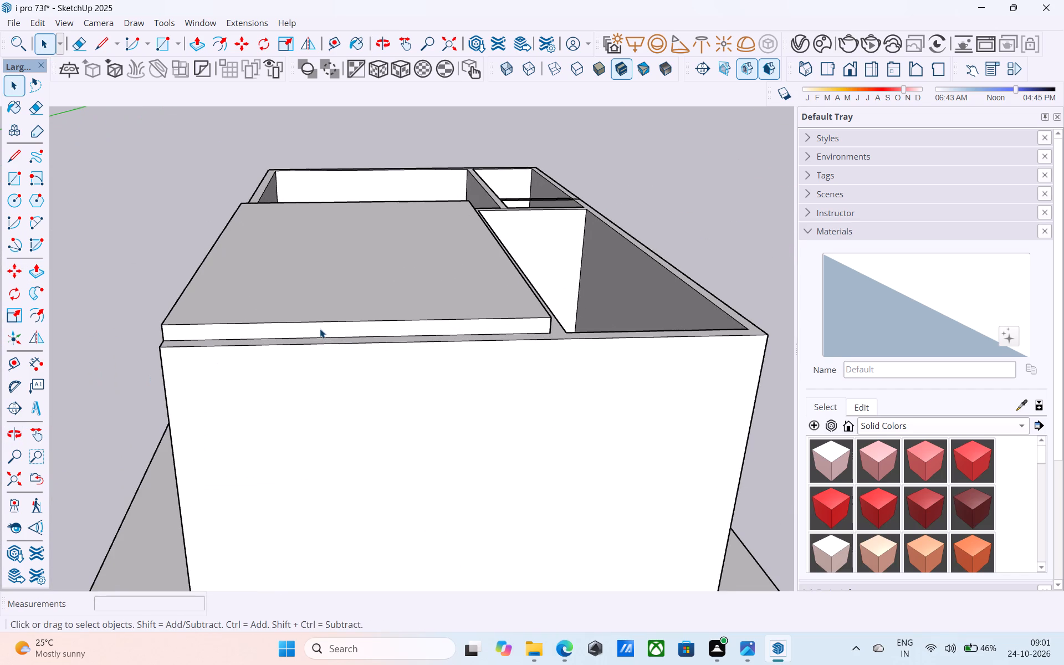
pyautogui.click(320, 328)
pyautogui.press('p')
pyautogui.click(320, 328)
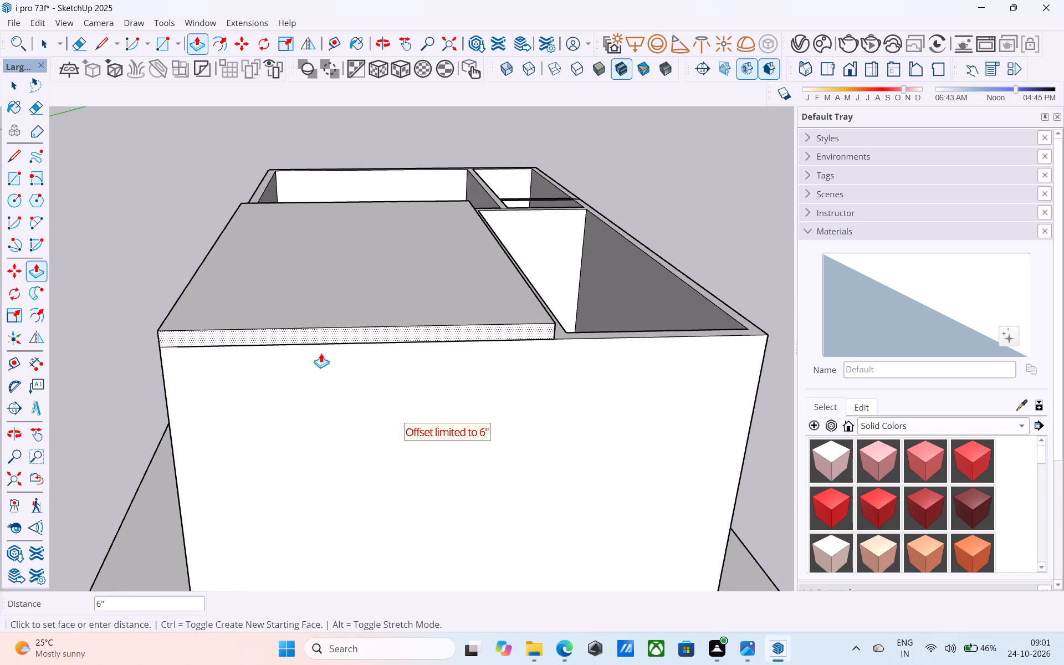
pyautogui.click(321, 356)
pyautogui.press('space')
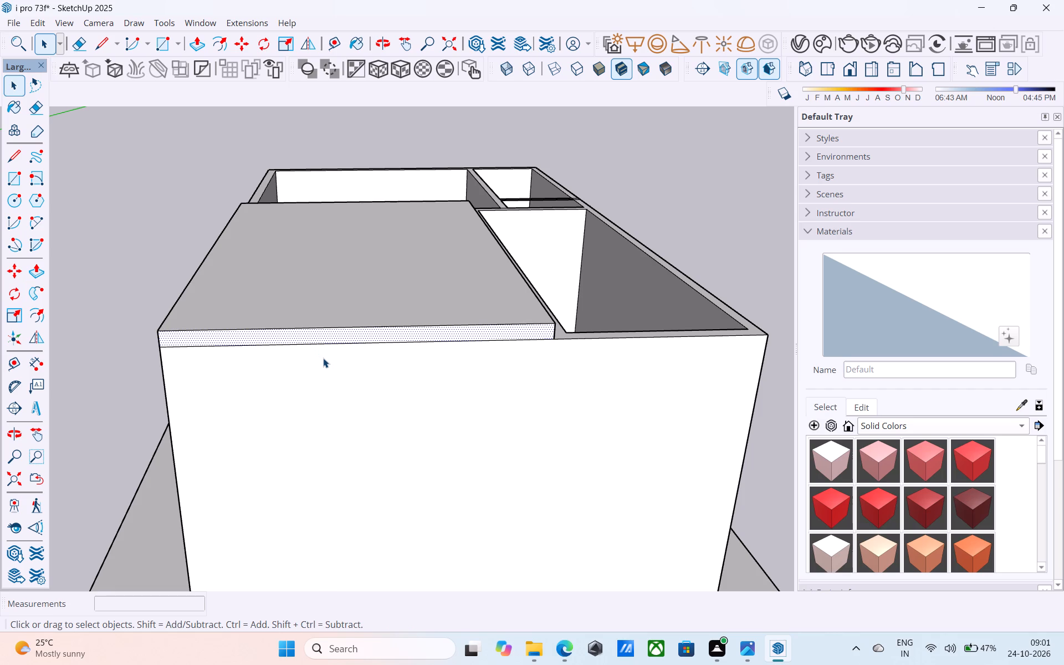
# Push/Pull the slab's long side 6' 6" over the narrow room to the outer face of the far long wall.
pyautogui.scroll(-5, 340, 356)
pyautogui.moveTo(341, 358); pyautogui.dragTo(22, 369, button='middle')
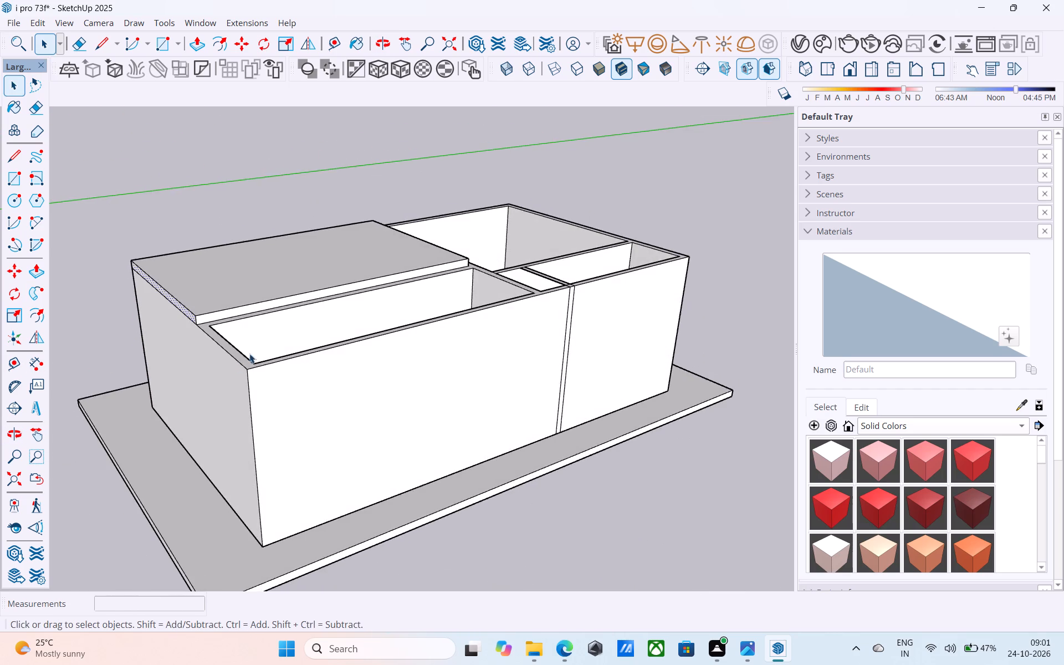
pyautogui.scroll(7, 268, 332)
pyautogui.click(257, 293)
pyautogui.press('p')
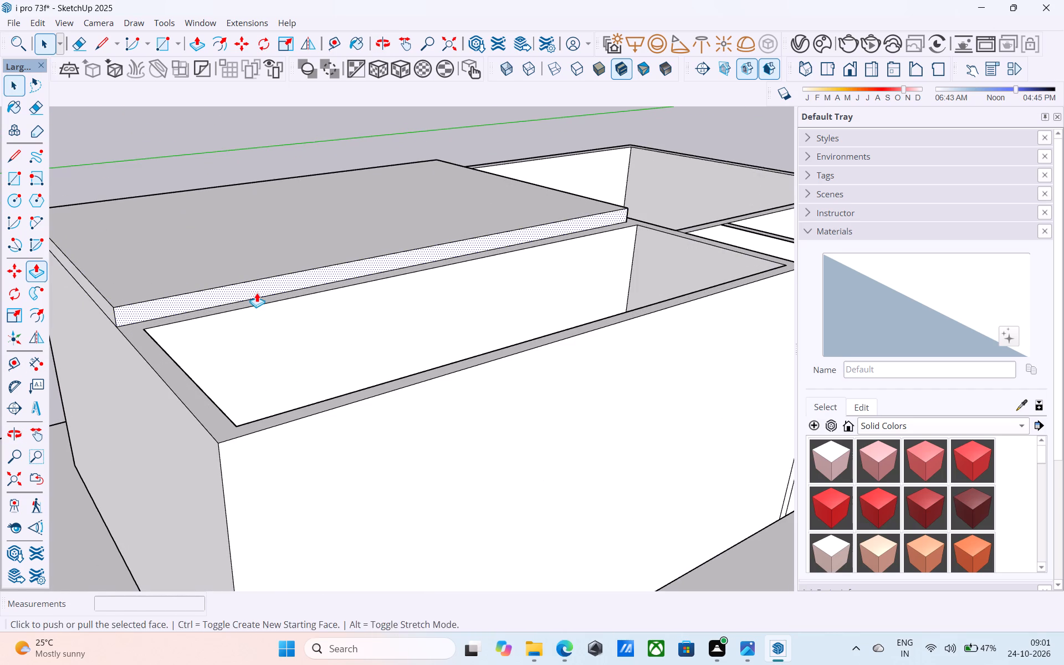
pyautogui.click(257, 293)
pyautogui.click(346, 439)
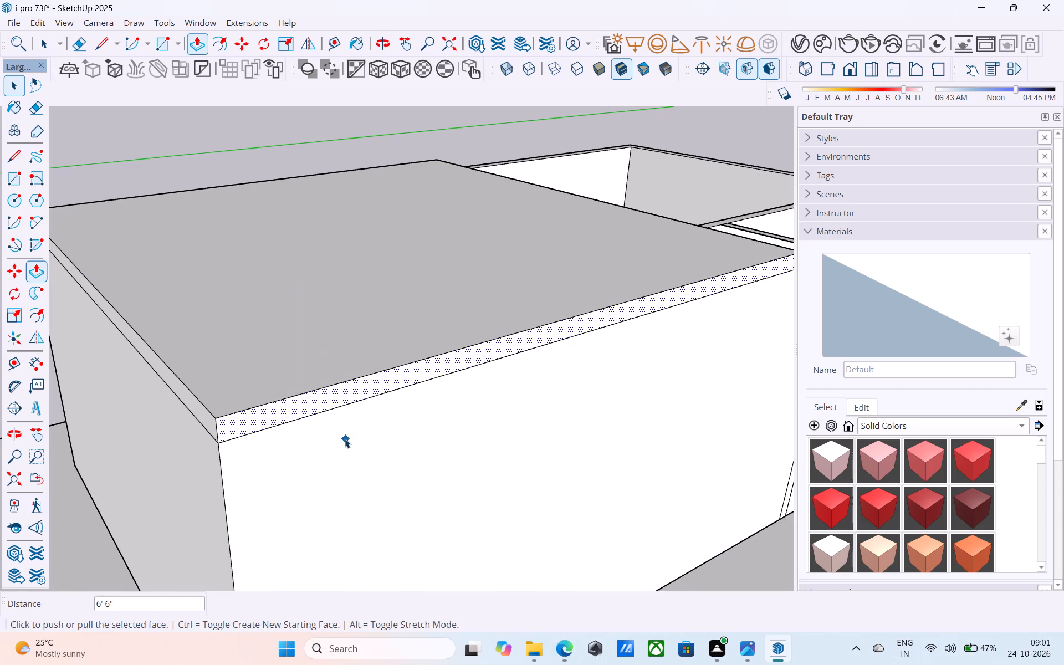
pyautogui.press('space')
# Extend the slab's cross-wall side with successive Push/Pulls over the remaining rooms until flush with the opposite end wall's outer face.
pyautogui.scroll(-12, 291, 420)
pyautogui.moveTo(441, 422); pyautogui.dragTo(119, 415, button='middle')
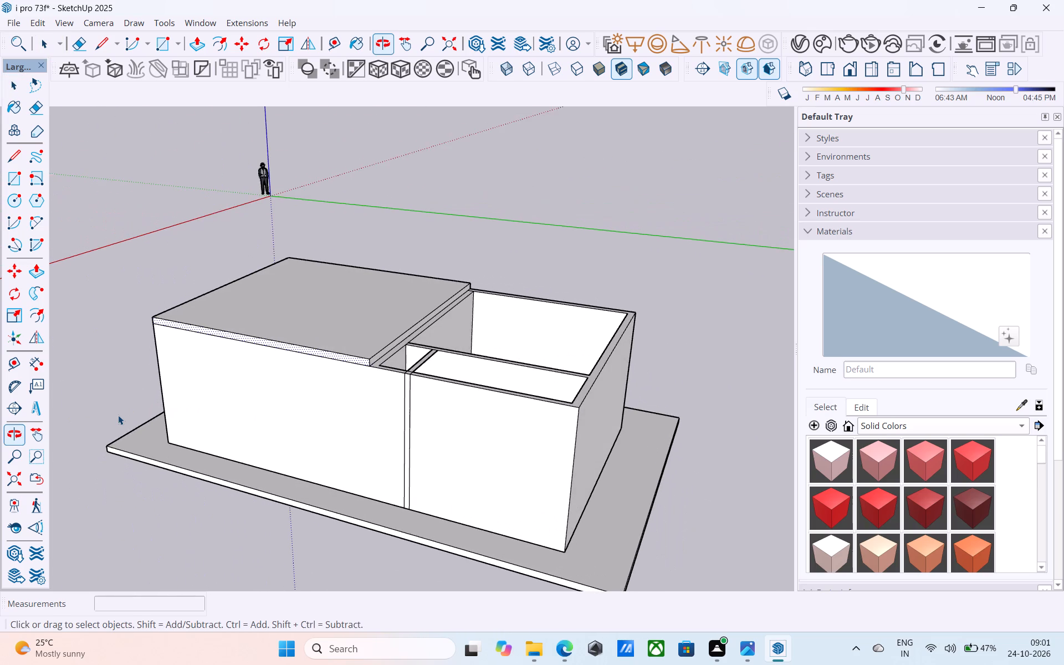
pyautogui.scroll(-2, 123, 418)
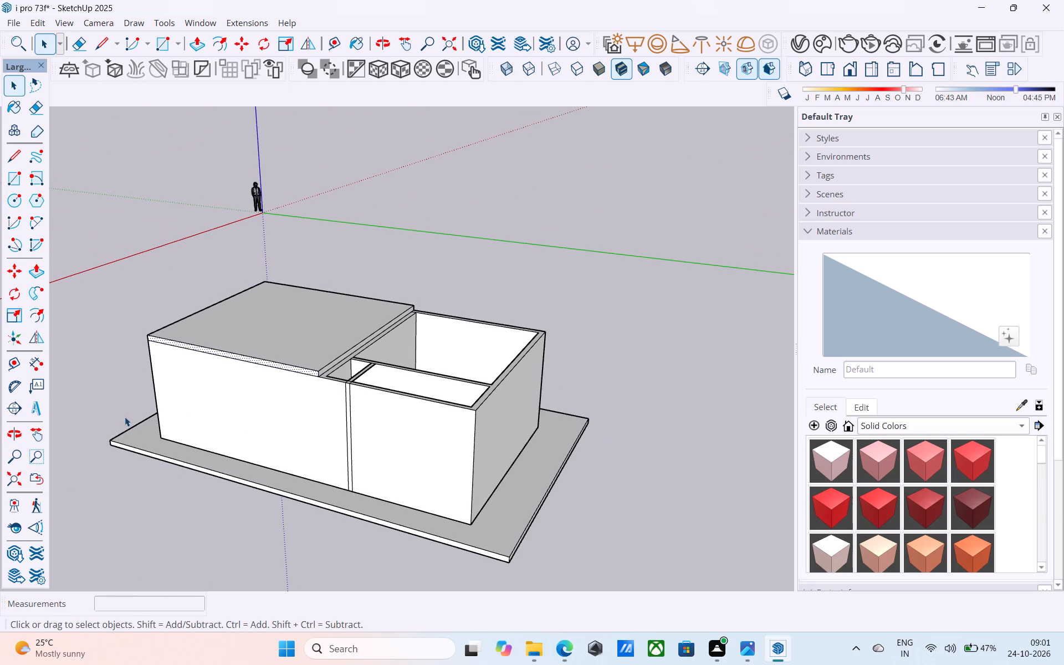
pyautogui.scroll(11, 340, 362)
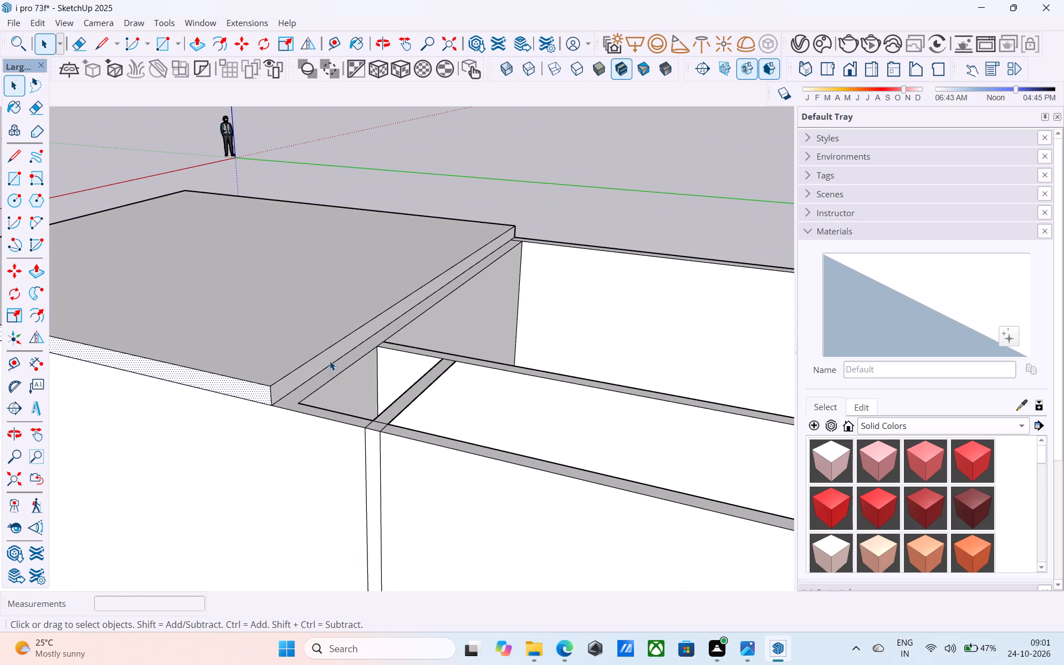
pyautogui.click(330, 361)
pyautogui.press('p')
pyautogui.click(330, 361)
pyautogui.scroll(-6, 330, 361)
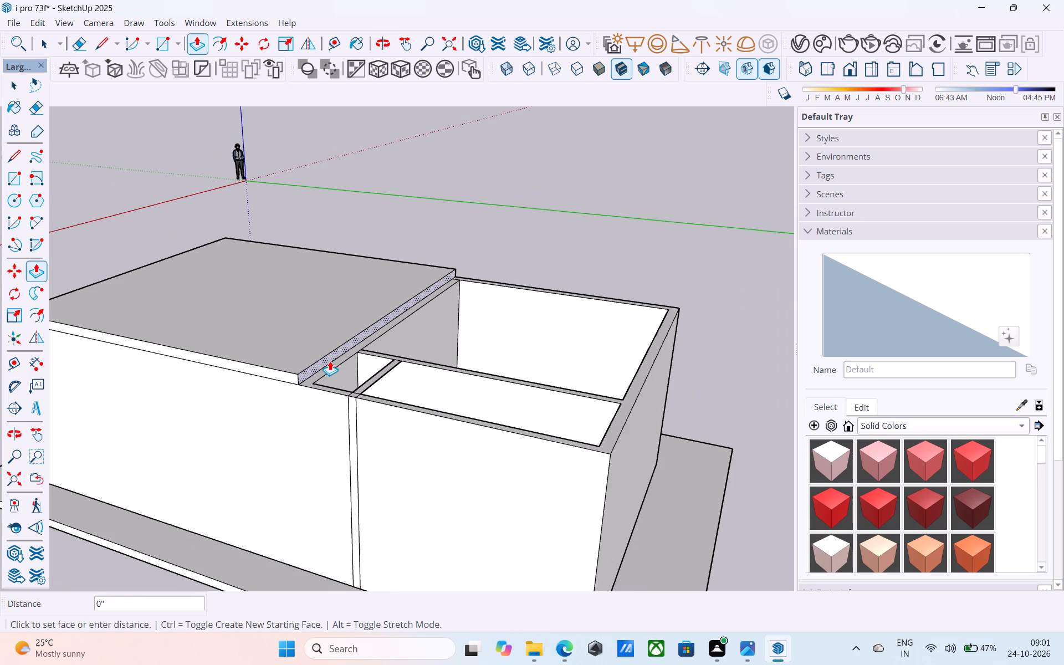
pyautogui.click(595, 431)
pyautogui.click(340, 361)
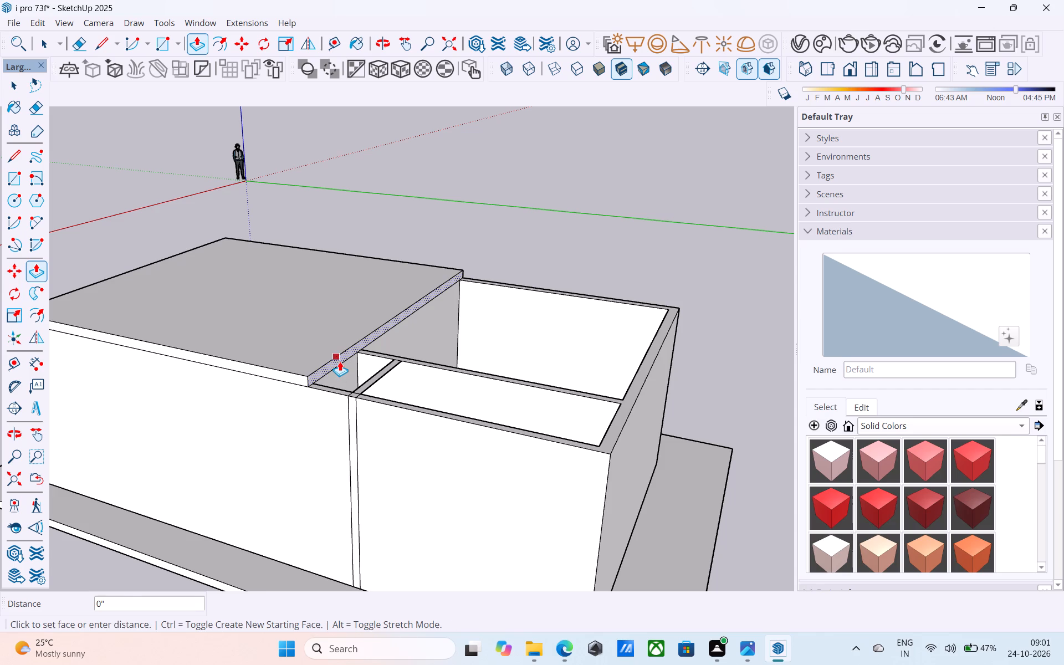
pyautogui.click(605, 427)
pyautogui.click(369, 370)
pyautogui.click(589, 408)
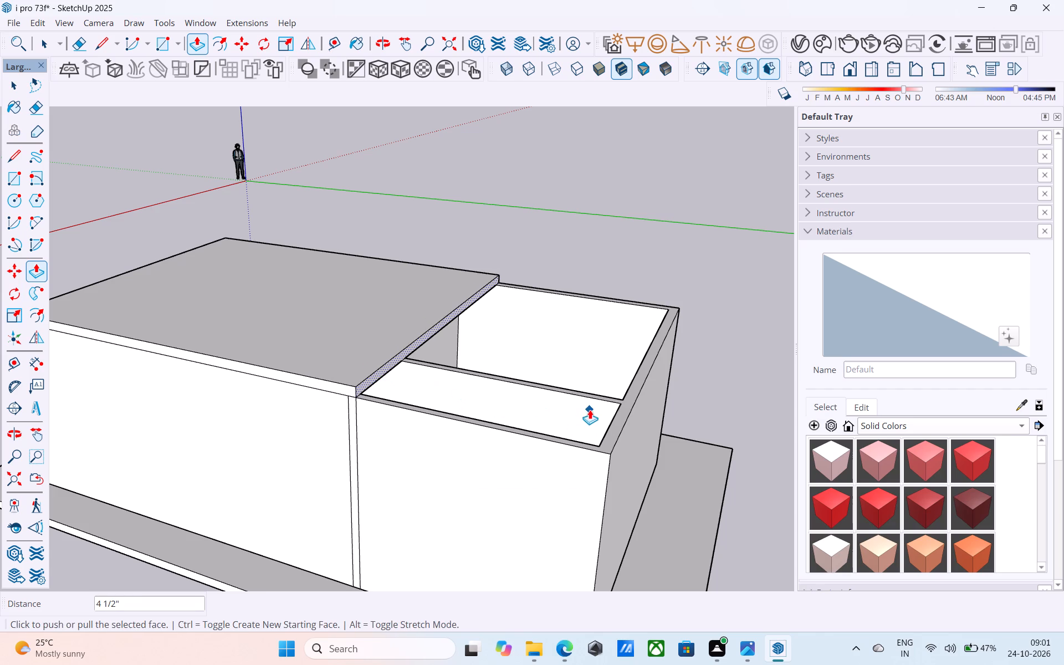
pyautogui.click(380, 375)
pyautogui.click(618, 424)
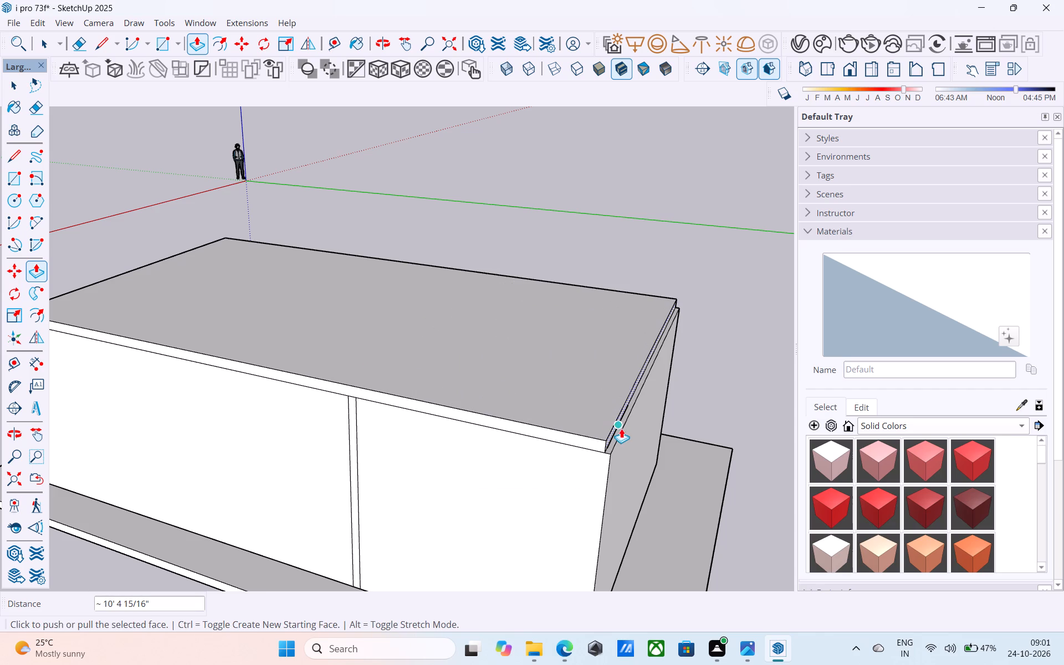
pyautogui.click(612, 424)
pyautogui.scroll(5, 611, 450)
pyautogui.click(610, 459)
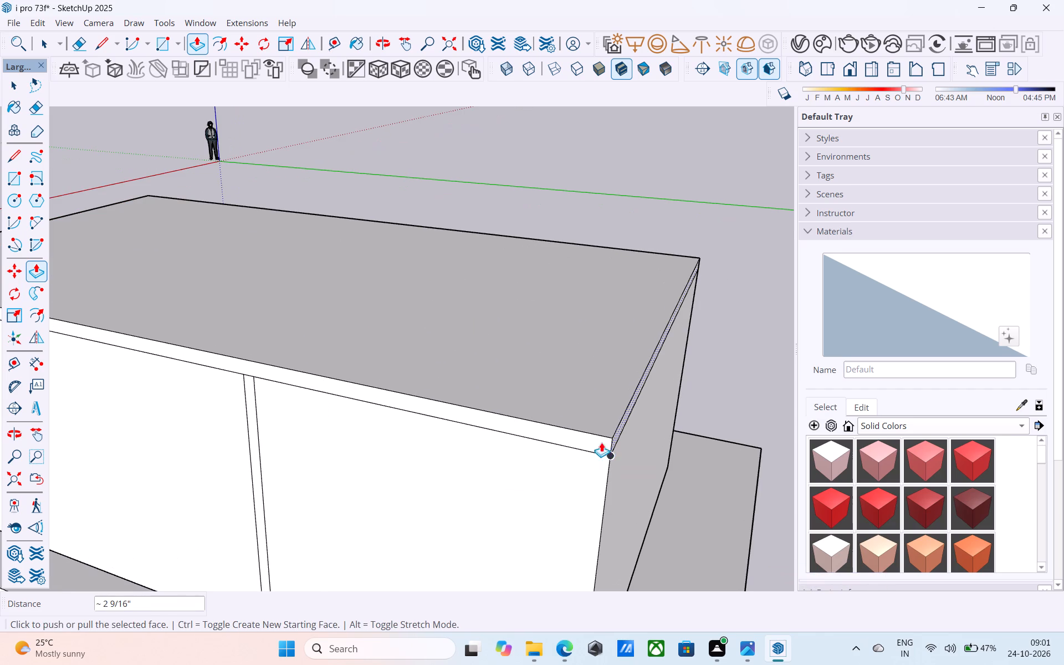
pyautogui.press('space')
pyautogui.scroll(-5, 598, 428)
pyautogui.moveTo(522, 423); pyautogui.dragTo(697, 399, button='middle')
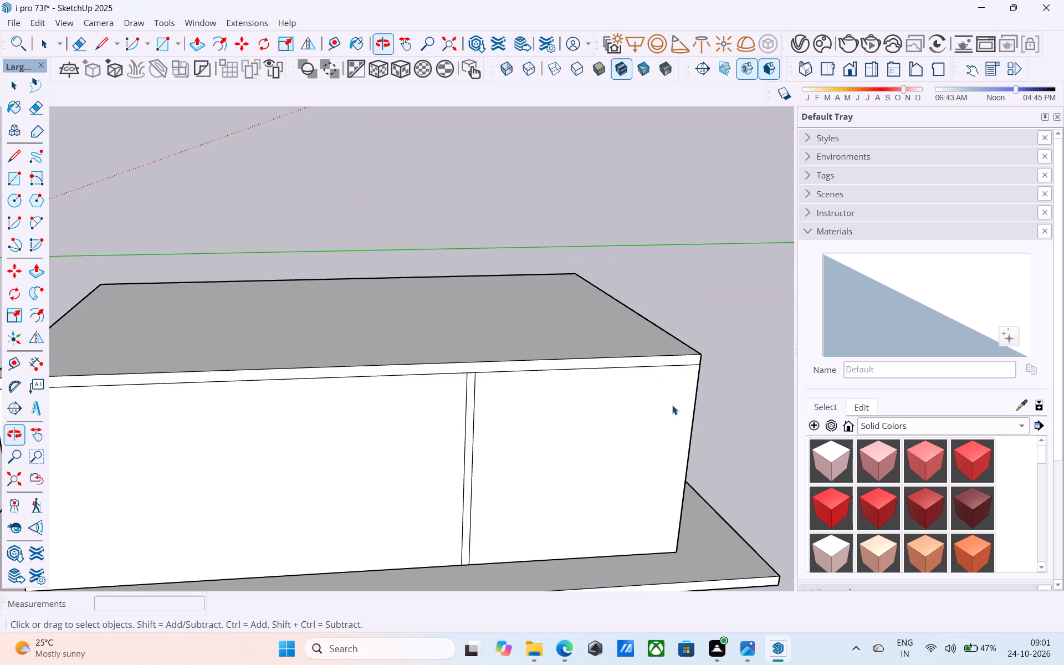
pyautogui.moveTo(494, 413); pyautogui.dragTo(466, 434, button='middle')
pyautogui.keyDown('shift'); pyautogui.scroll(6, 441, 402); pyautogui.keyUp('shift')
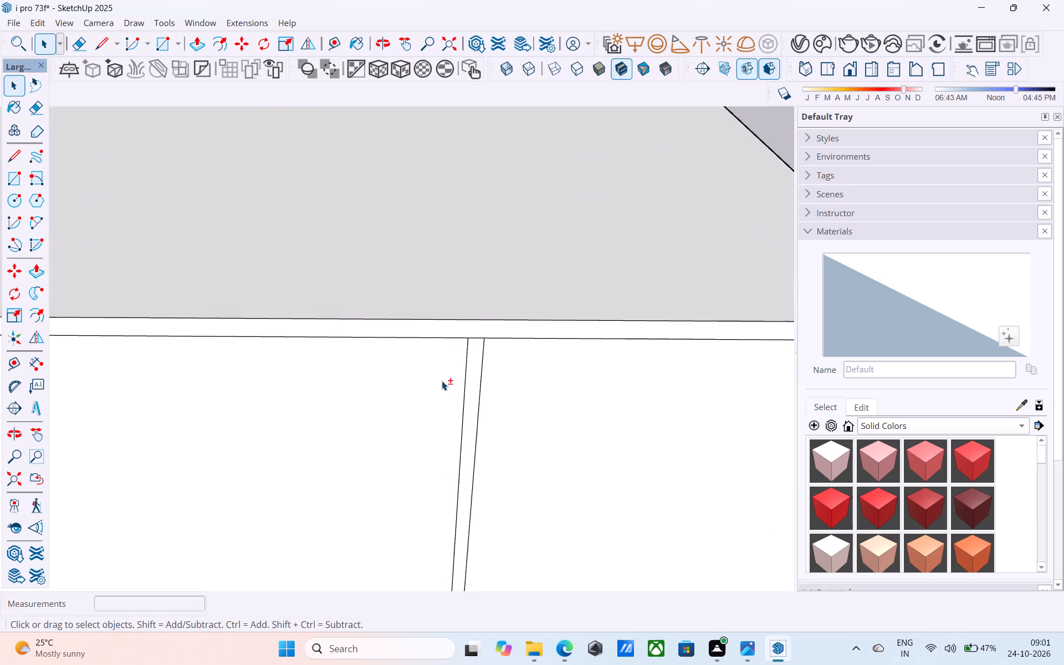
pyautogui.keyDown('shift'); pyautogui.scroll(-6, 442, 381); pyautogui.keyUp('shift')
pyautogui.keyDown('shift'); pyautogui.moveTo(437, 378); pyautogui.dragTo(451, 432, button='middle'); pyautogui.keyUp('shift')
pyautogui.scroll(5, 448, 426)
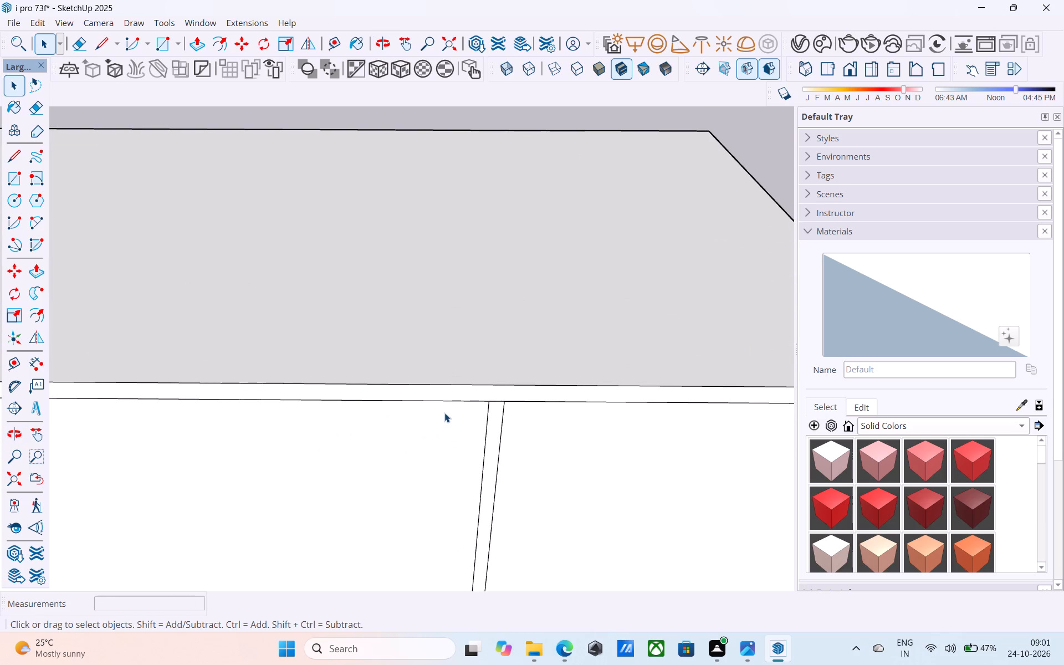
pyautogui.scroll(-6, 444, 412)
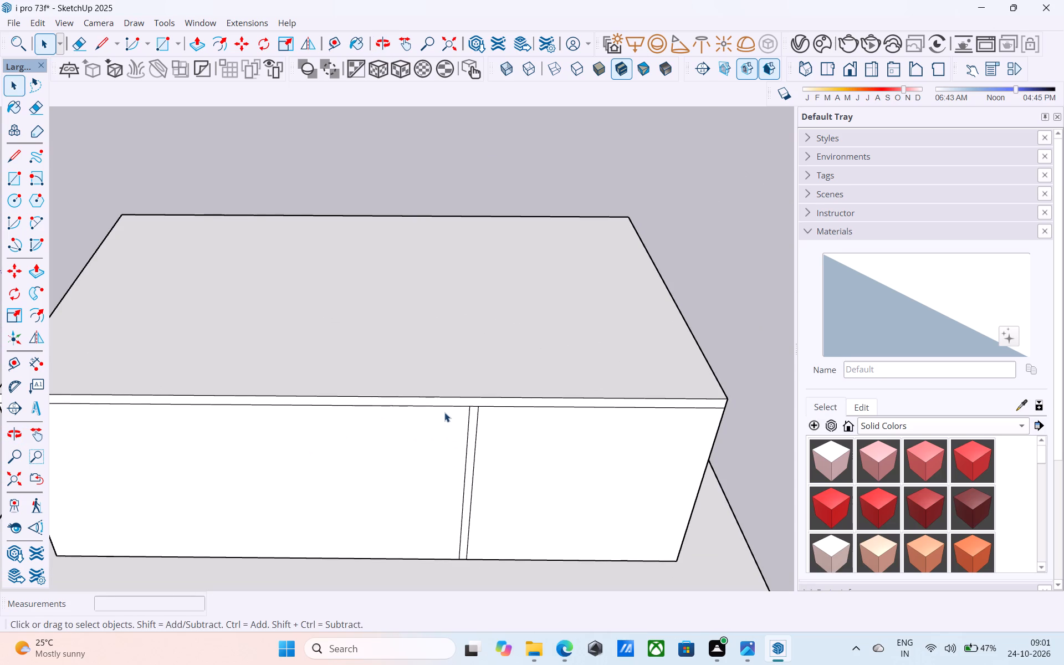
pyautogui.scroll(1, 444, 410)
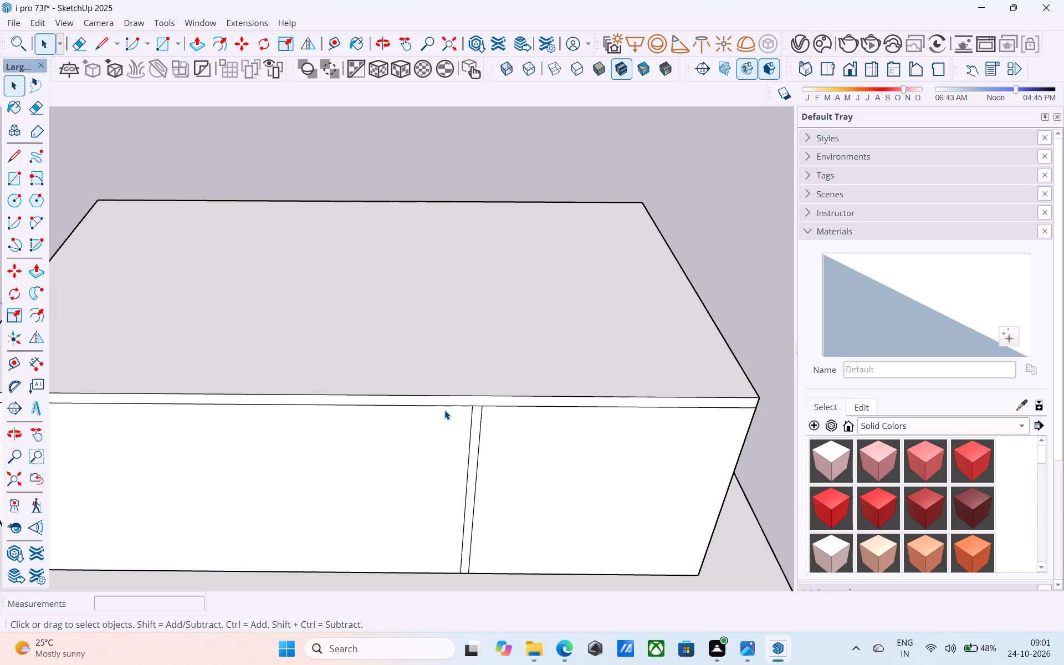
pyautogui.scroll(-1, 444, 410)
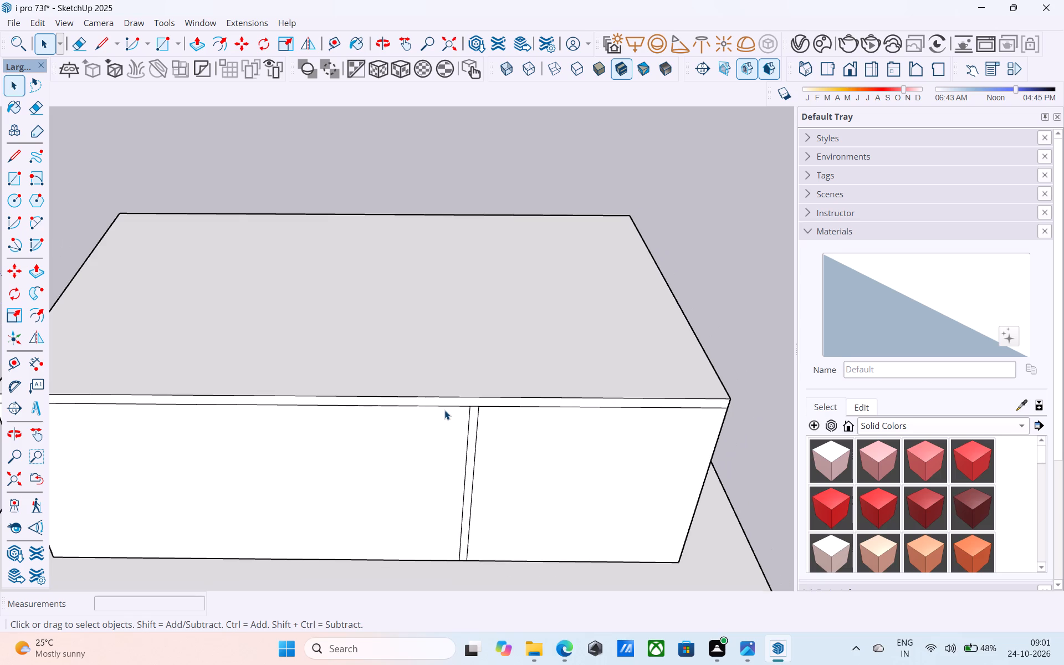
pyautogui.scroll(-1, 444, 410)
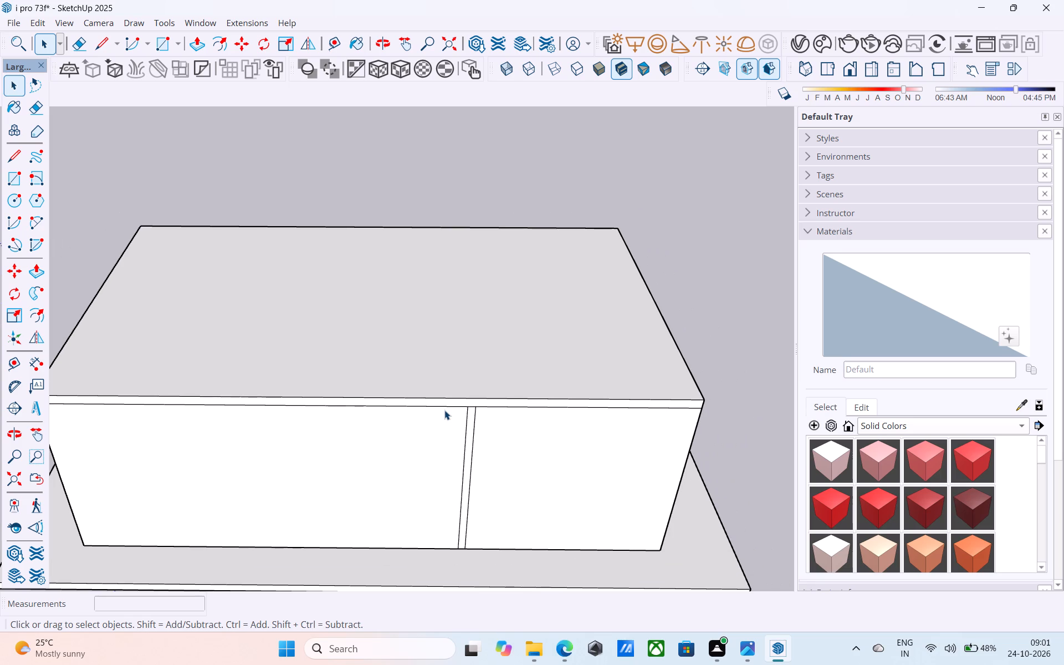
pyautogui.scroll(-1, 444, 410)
# Offset the outline of the roof slab's top face 6" inward.
pyautogui.keyDown('shift'); pyautogui.moveTo(444, 410); pyautogui.dragTo(453, 431, button='middle'); pyautogui.keyUp('shift')
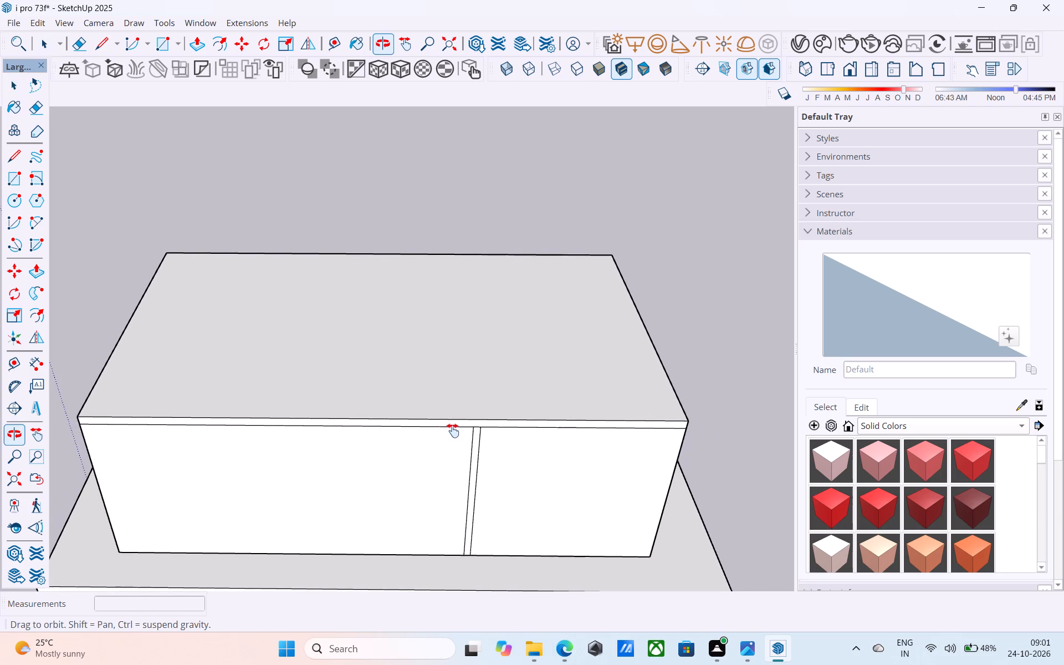
pyautogui.keyDown('shift'); pyautogui.moveTo(453, 431); pyautogui.dragTo(479, 420, button='middle'); pyautogui.keyUp('shift')
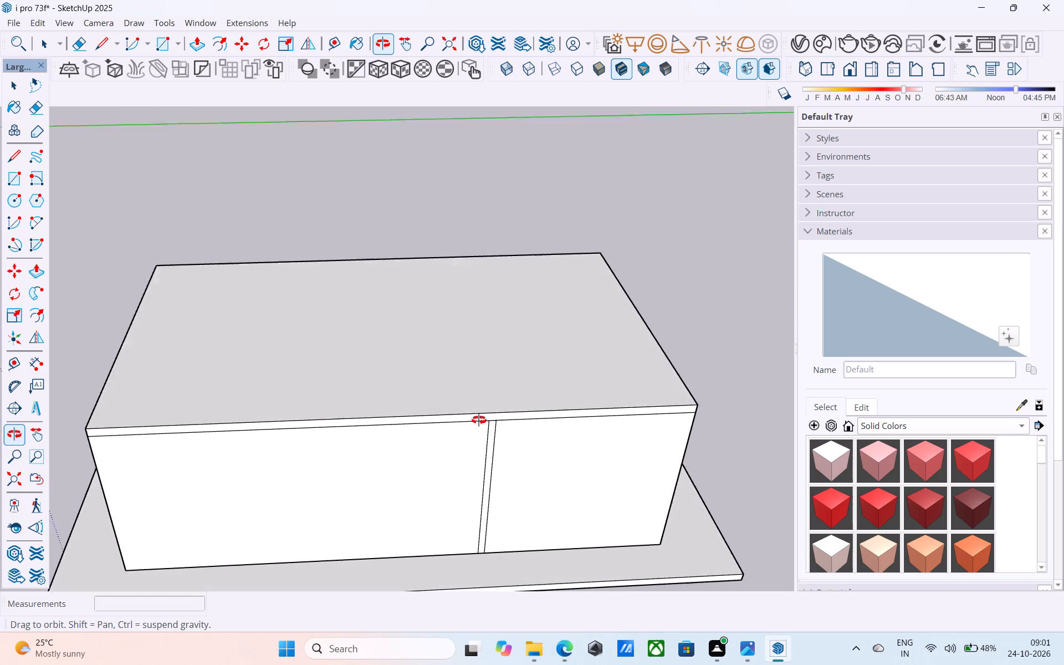
pyautogui.keyDown('shift'); pyautogui.moveTo(479, 420); pyautogui.dragTo(477, 448, button='middle'); pyautogui.keyUp('shift')
pyautogui.click(451, 397)
pyautogui.press('f')
pyautogui.click(451, 397)
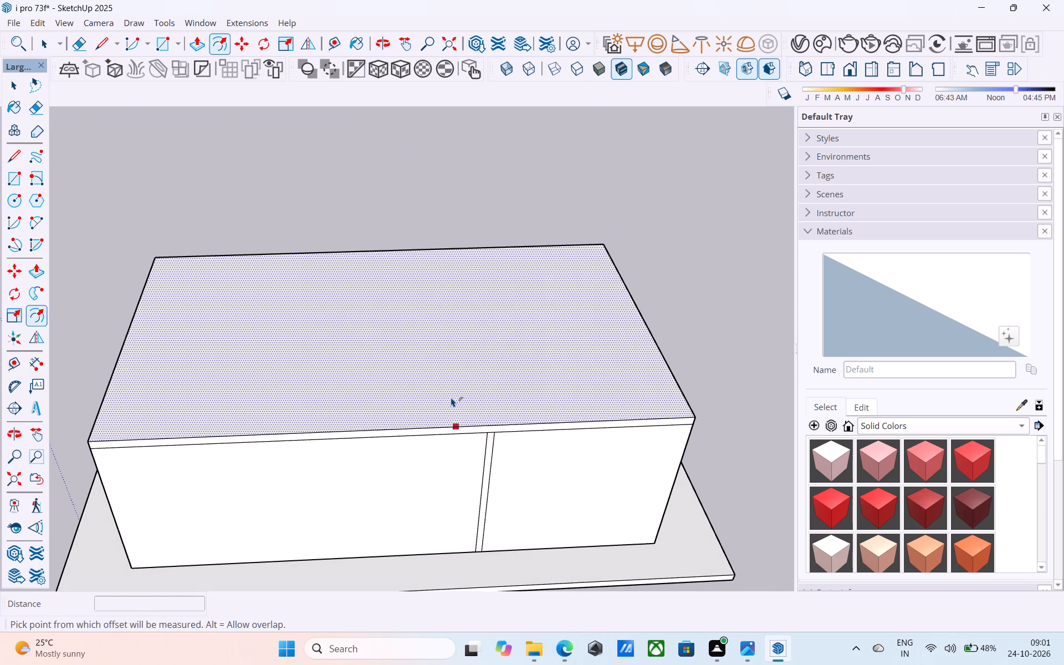
pyautogui.write('6"')
pyautogui.press('Return')
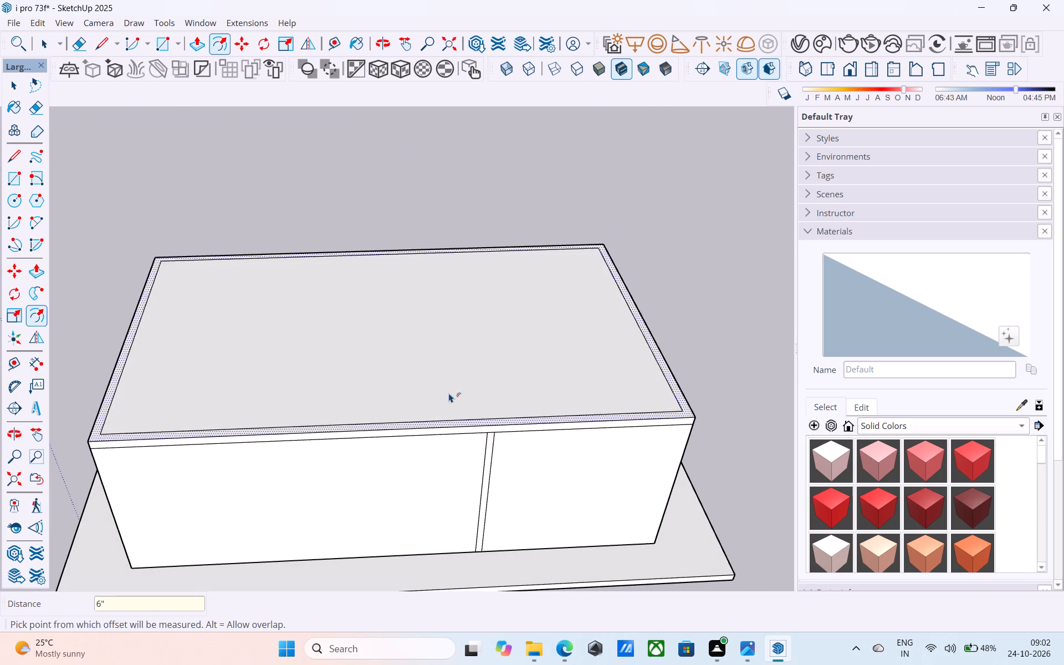
pyautogui.press('space')
# Offset the outline of the long outer wall's larger panel 1' inward.
pyautogui.scroll(-5, 372, 345)
pyautogui.moveTo(371, 345); pyautogui.dragTo(369, 523, button='middle')
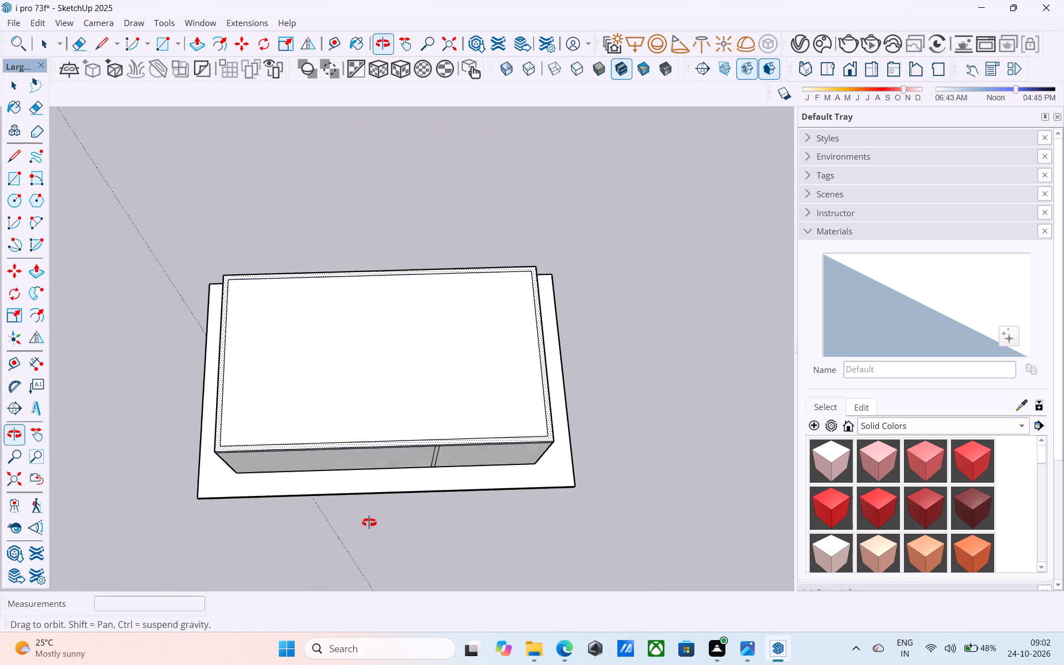
pyautogui.moveTo(369, 523); pyautogui.dragTo(367, 520, button='middle')
pyautogui.moveTo(351, 487); pyautogui.dragTo(407, 373, button='middle')
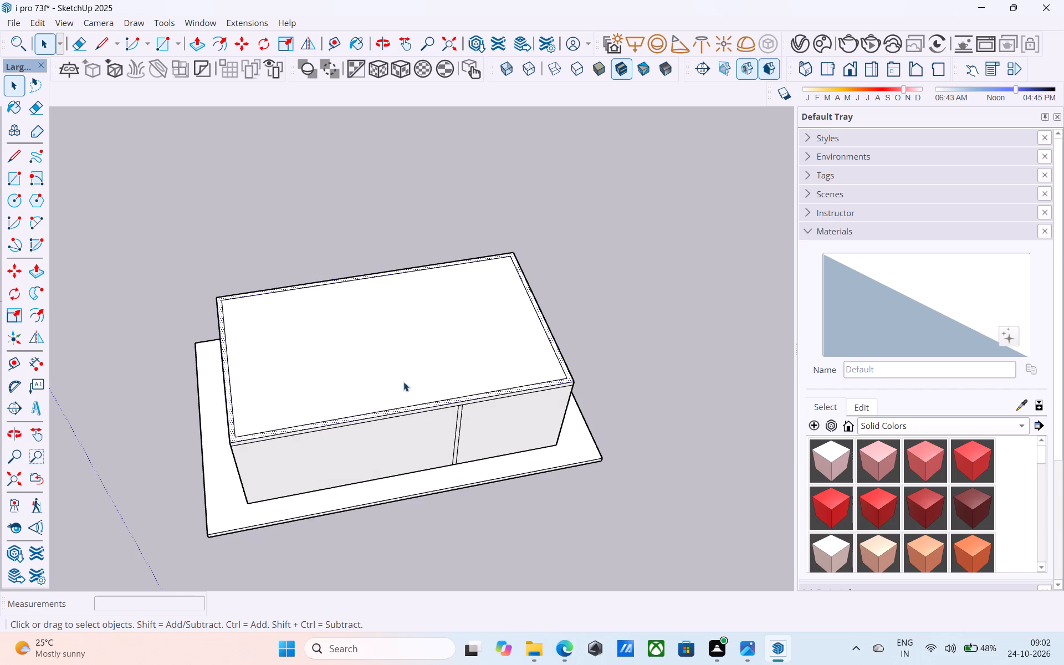
pyautogui.moveTo(412, 378); pyautogui.dragTo(435, 280, button='middle')
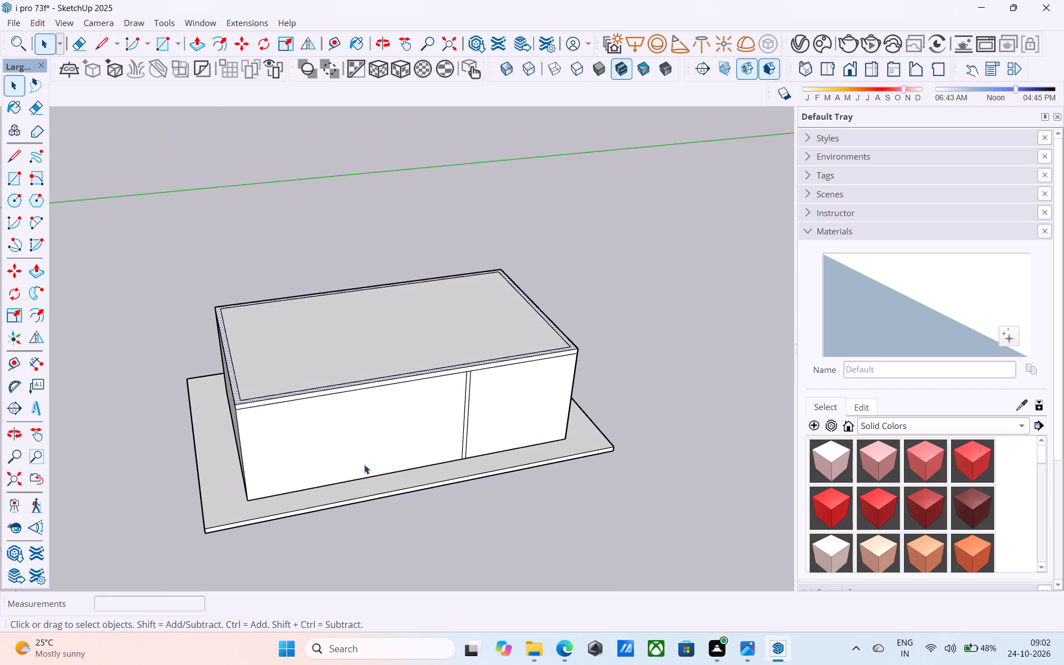
pyautogui.click(357, 448)
pyautogui.press('f')
pyautogui.click(357, 448)
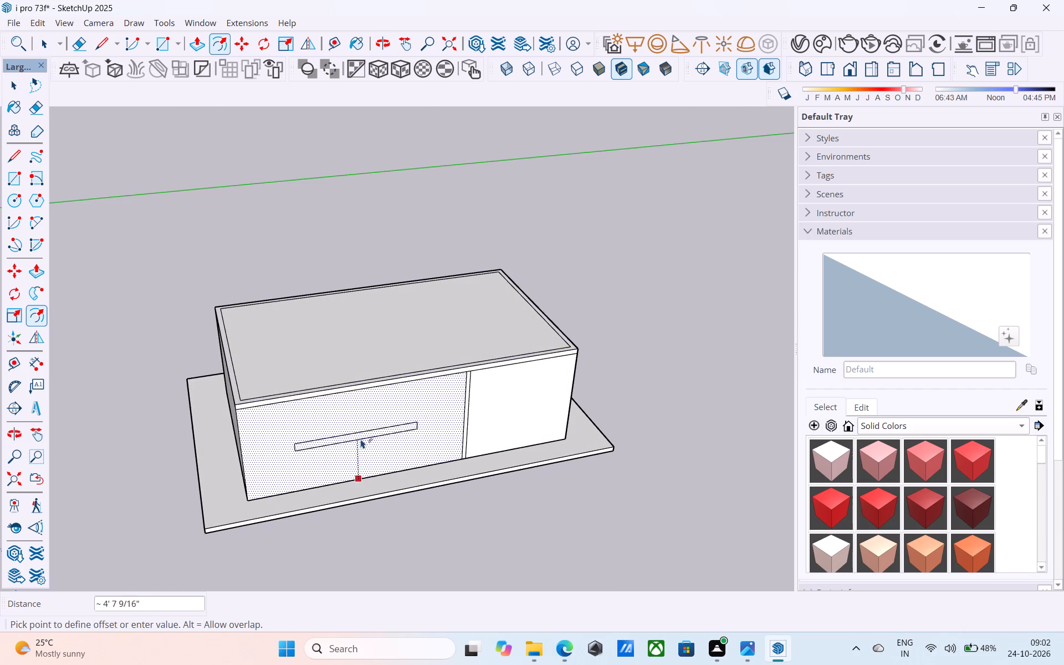
pyautogui.press('1')
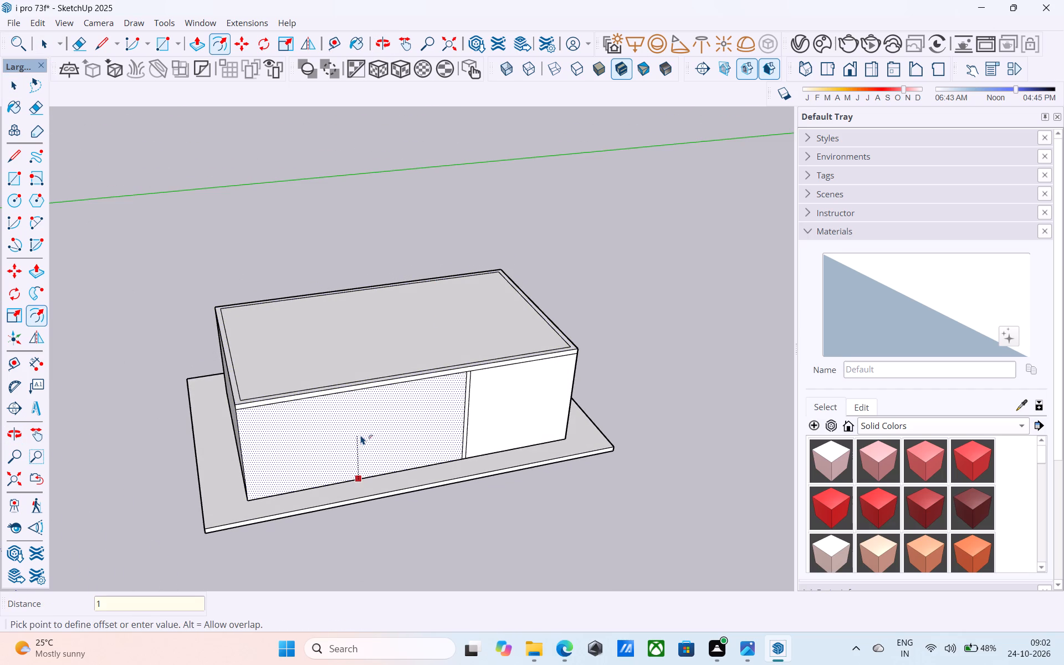
pyautogui.press("'")
pyautogui.press('Return')
pyautogui.press('space')
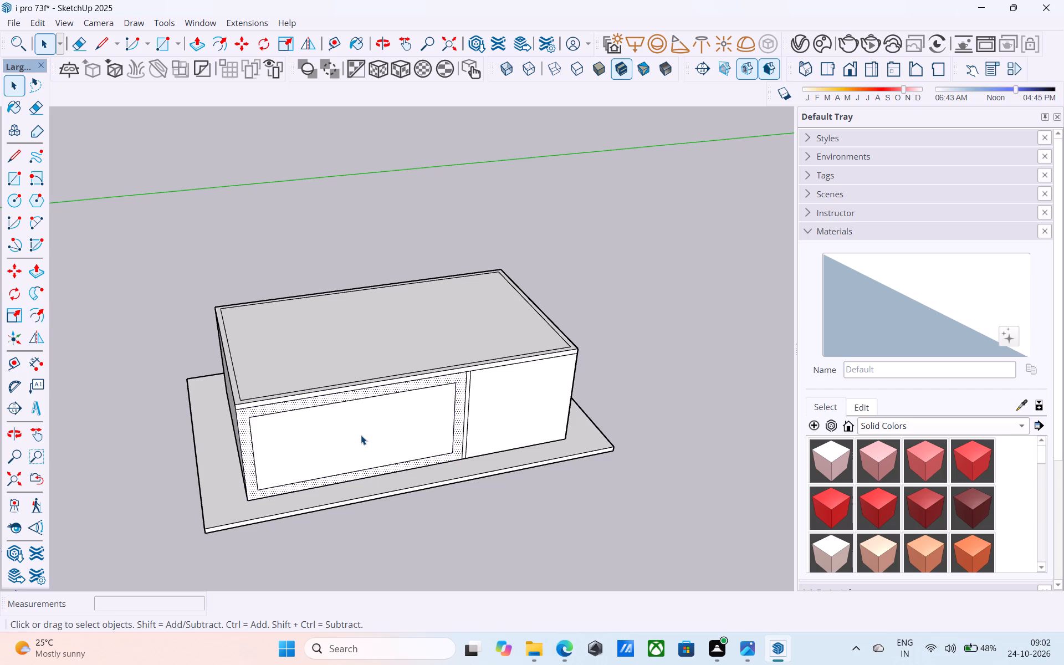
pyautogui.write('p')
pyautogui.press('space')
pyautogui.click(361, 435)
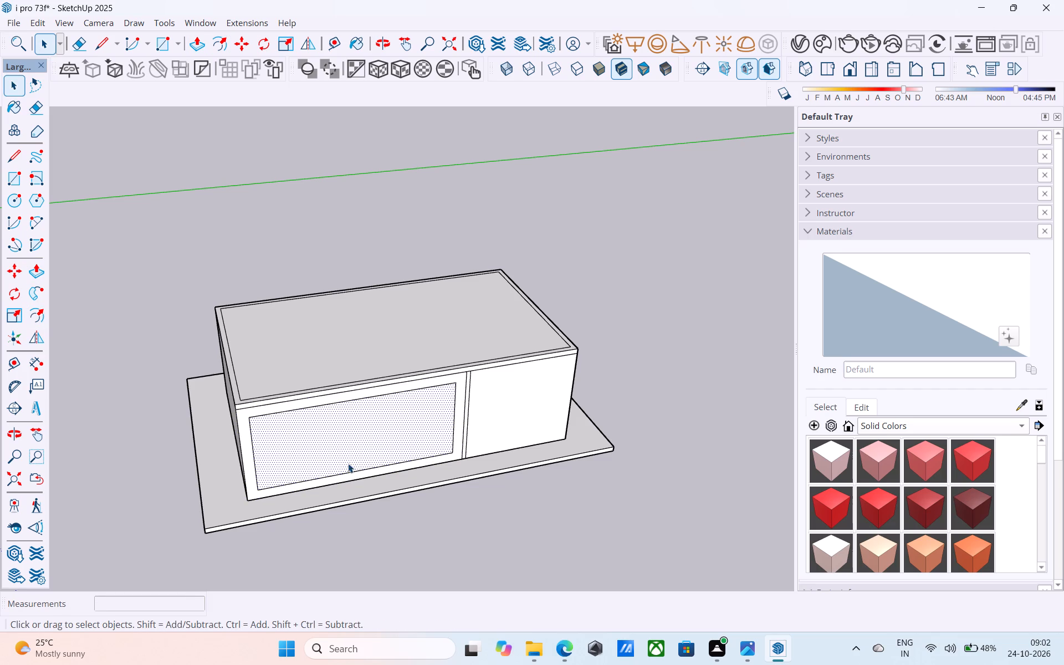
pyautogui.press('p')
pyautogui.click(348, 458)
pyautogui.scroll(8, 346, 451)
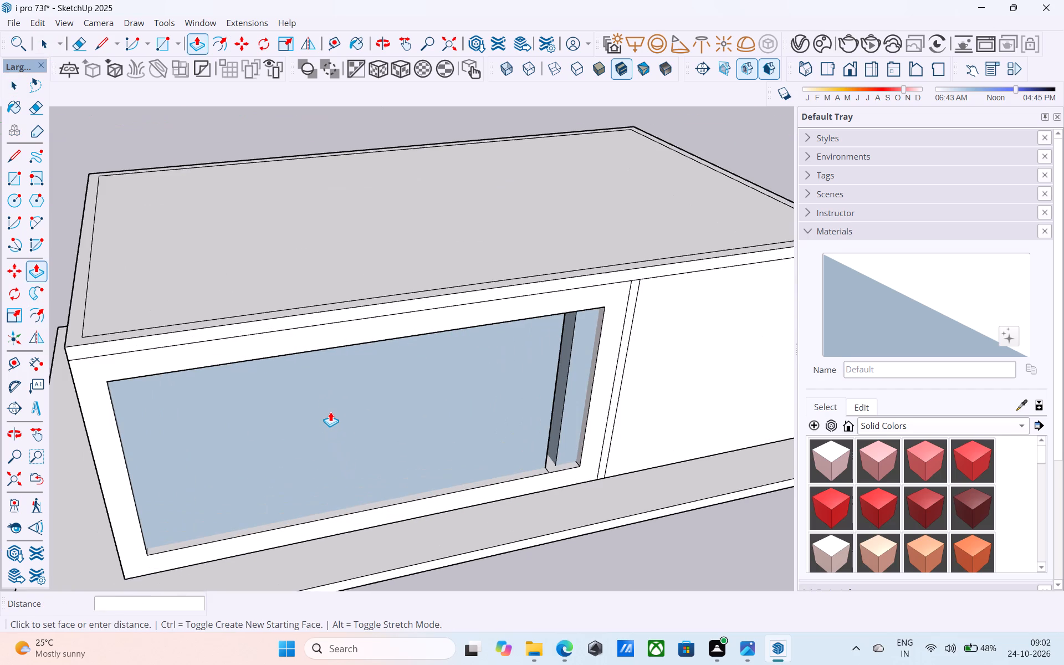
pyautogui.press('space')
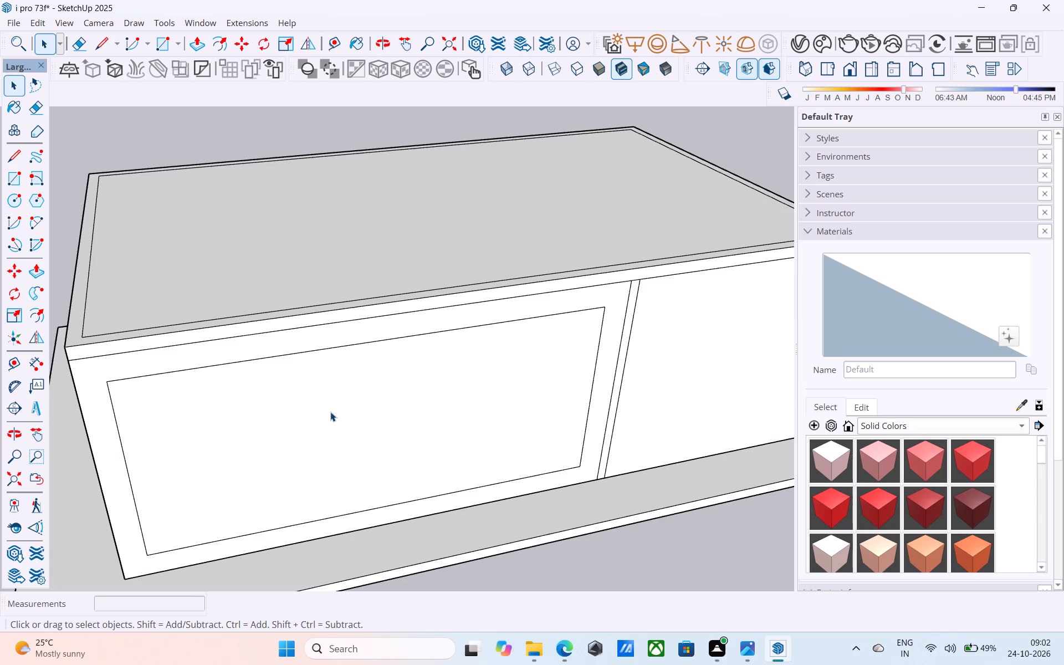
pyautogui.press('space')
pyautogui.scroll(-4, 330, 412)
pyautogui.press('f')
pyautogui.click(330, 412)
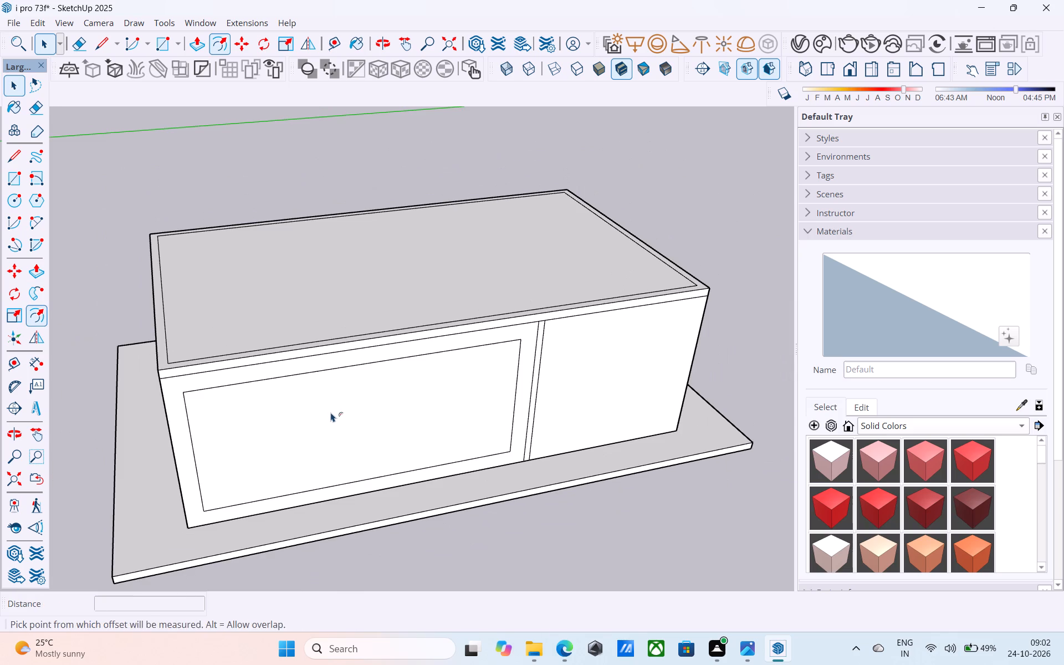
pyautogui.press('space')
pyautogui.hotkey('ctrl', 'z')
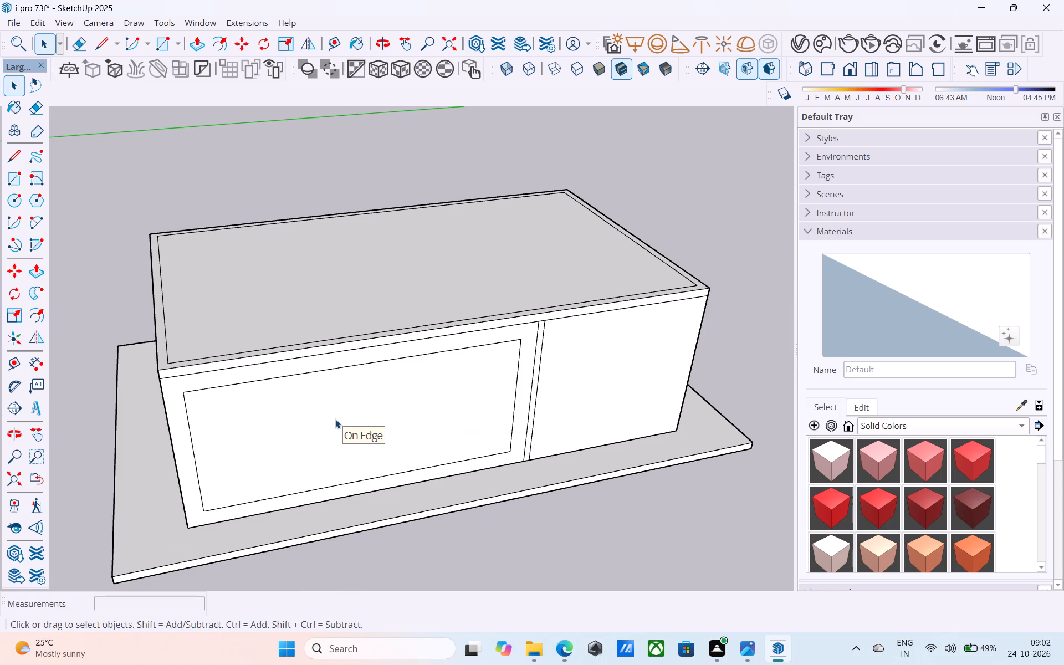
# Copy the inset rectangle's vertical edge nearest the cross-wall inward, leaving a narrow strip at that end.
pyautogui.press('space')
pyautogui.click(514, 410)
pyautogui.press('m')
pyautogui.click(520, 344)
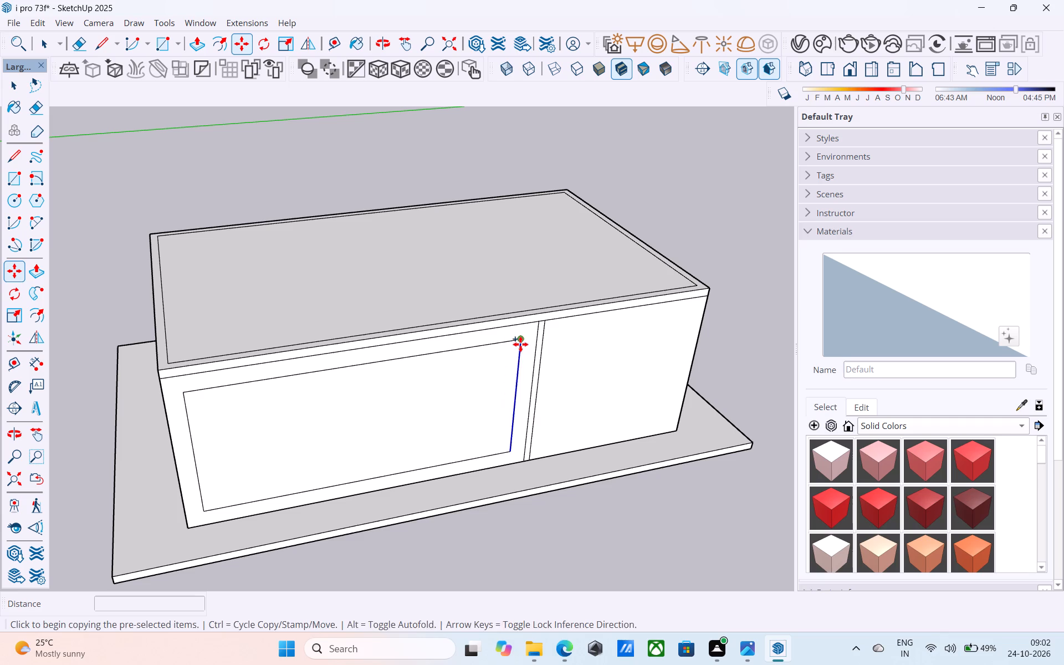
pyautogui.click(483, 351)
pyautogui.press('space')
# Push/Pull the larger part of the inset rectangle 4 1/2" into the wall to cut an opening.
pyautogui.click(370, 431)
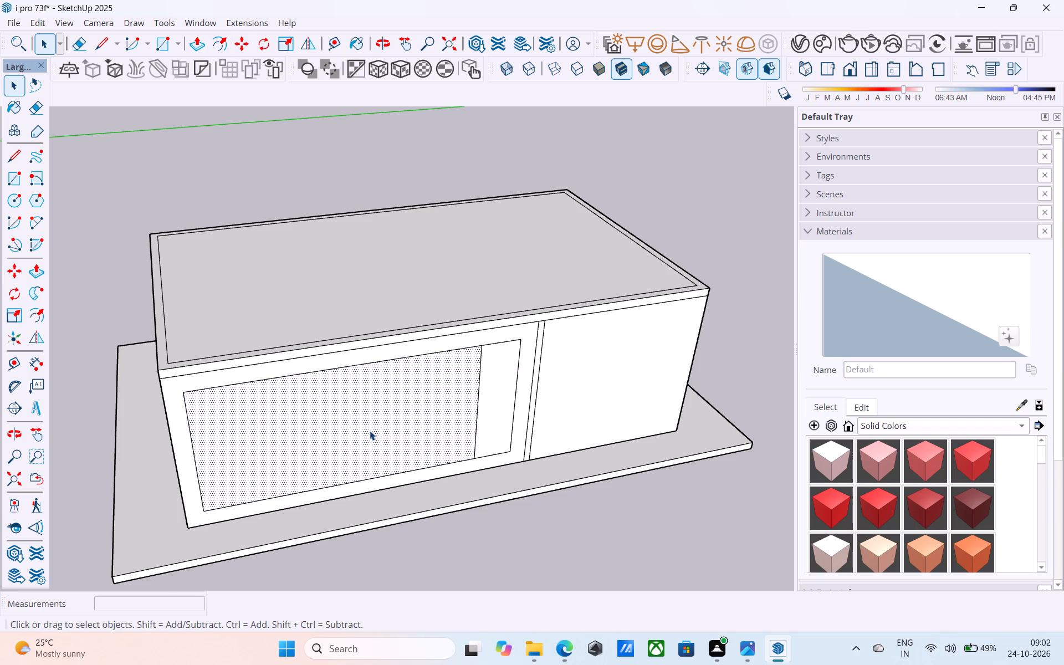
pyautogui.press('p')
pyautogui.click(370, 431)
pyautogui.scroll(6, 361, 400)
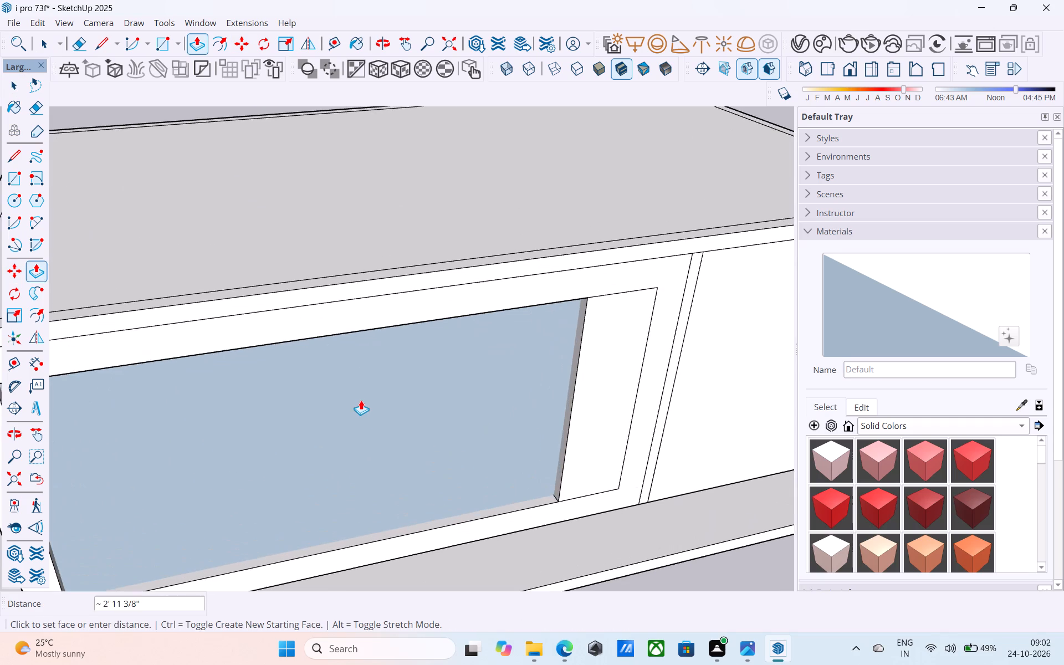
pyautogui.moveTo(361, 400); pyautogui.dragTo(381, 369, button='middle')
pyautogui.click(373, 417)
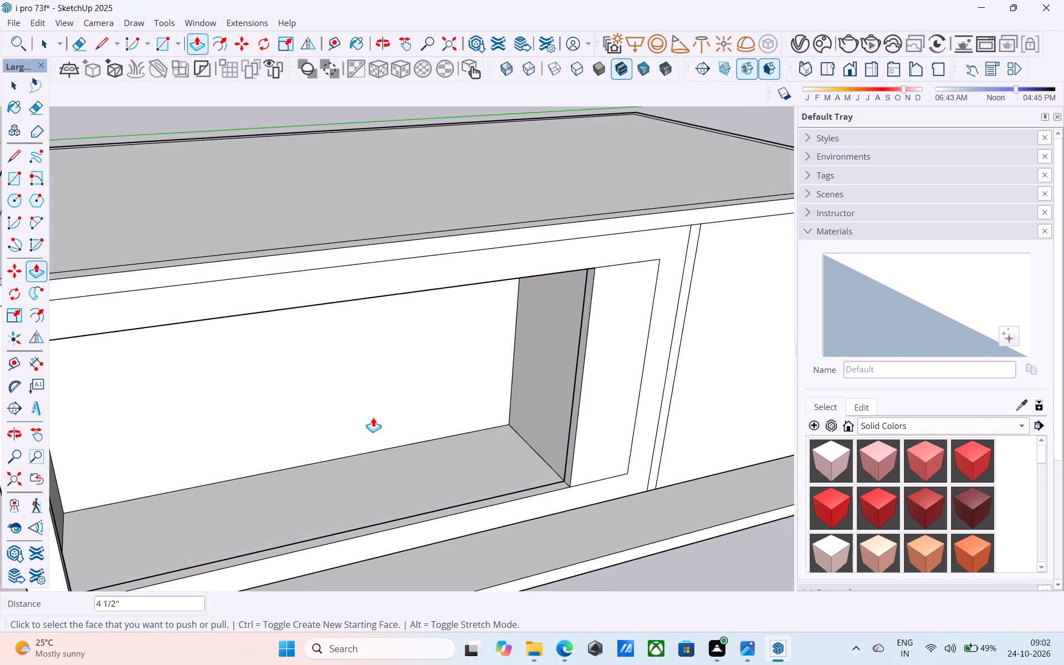
# Examine the new wall opening and the roof from several angles around the building.
pyautogui.scroll(-10, 373, 417)
pyautogui.moveTo(382, 444); pyautogui.dragTo(397, 498, button='middle')
pyautogui.scroll(4, 397, 498)
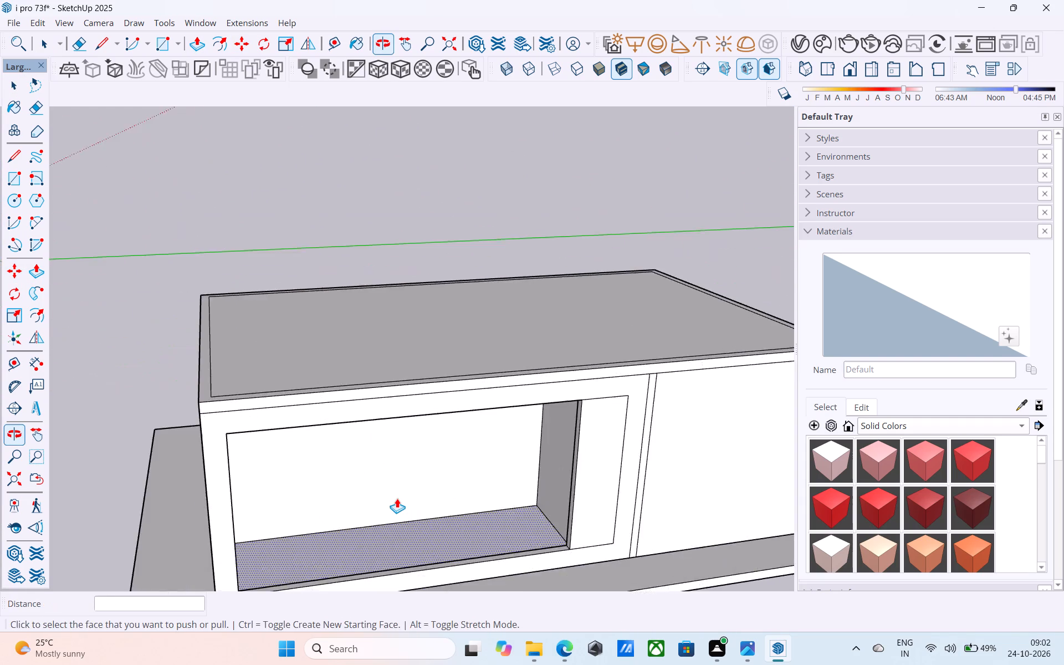
pyautogui.scroll(3, 397, 498)
pyautogui.scroll(-6, 397, 498)
pyautogui.keyDown('shift'); pyautogui.moveTo(390, 500); pyautogui.dragTo(252, 417, button='middle'); pyautogui.keyUp('shift')
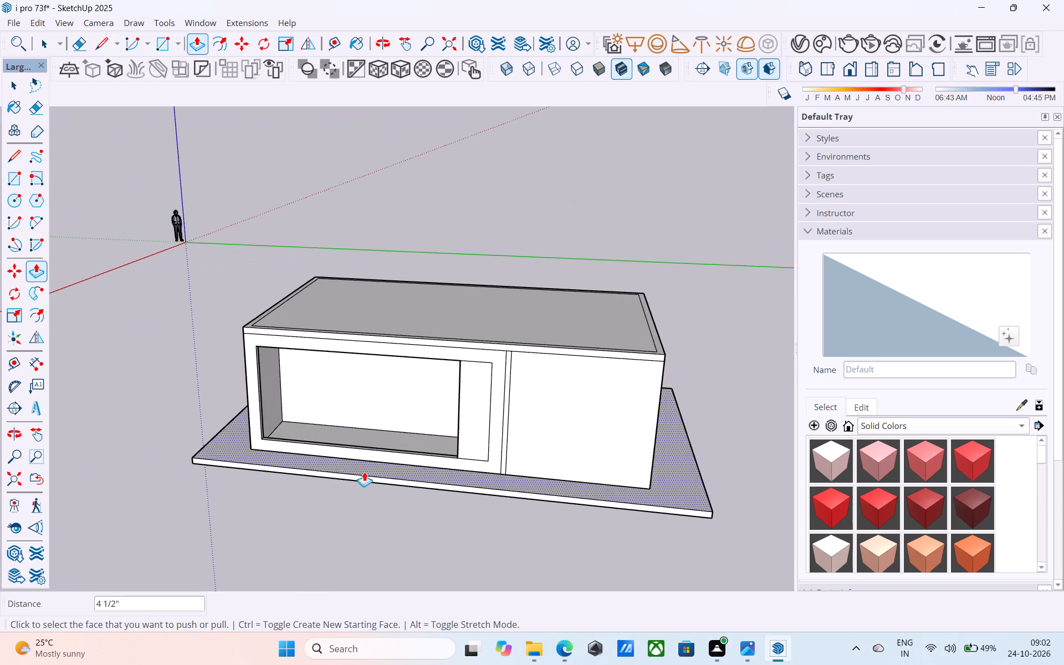
pyautogui.moveTo(482, 365); pyautogui.dragTo(541, 400, button='middle')
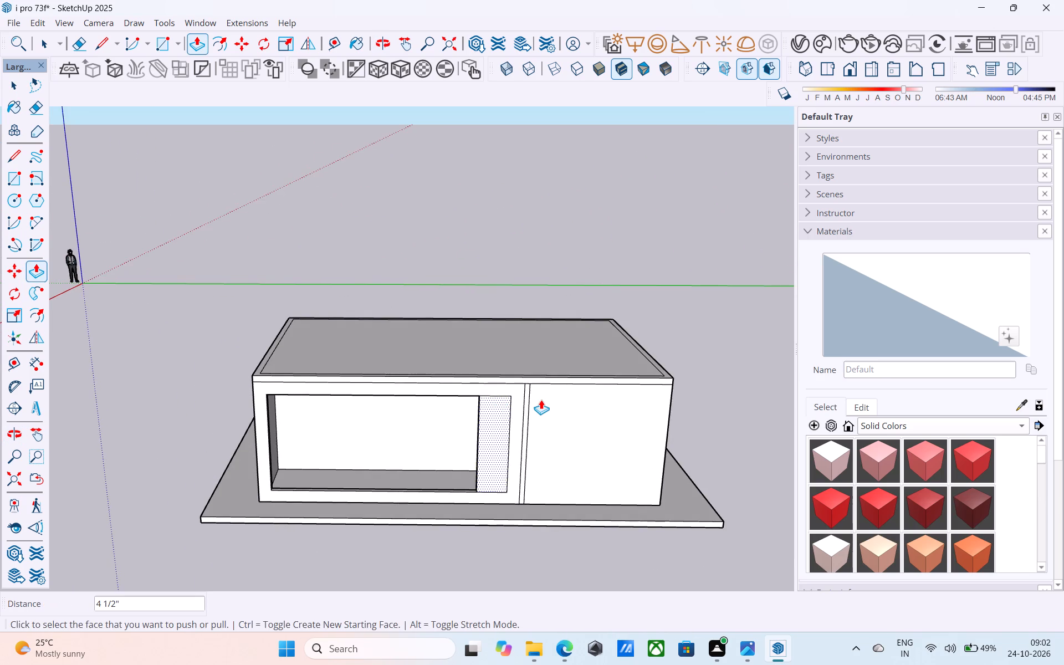
pyautogui.keyDown('shift'); pyautogui.moveTo(505, 405); pyautogui.dragTo(490, 440, button='middle'); pyautogui.keyUp('shift')
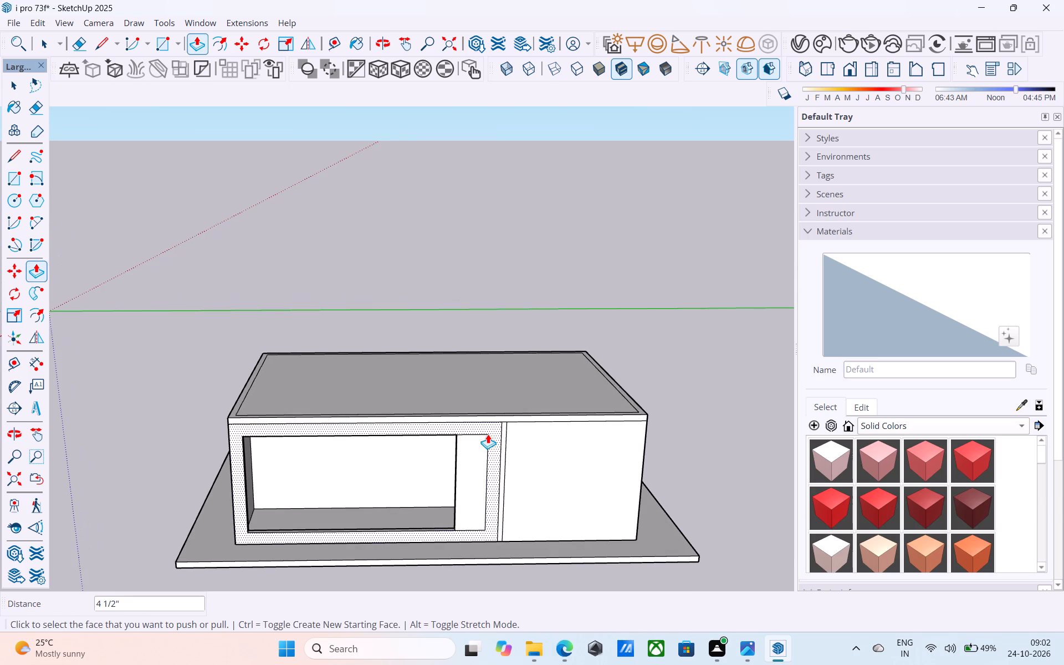
pyautogui.keyDown('shift'); pyautogui.moveTo(488, 434); pyautogui.dragTo(489, 459, button='middle'); pyautogui.keyUp('shift')
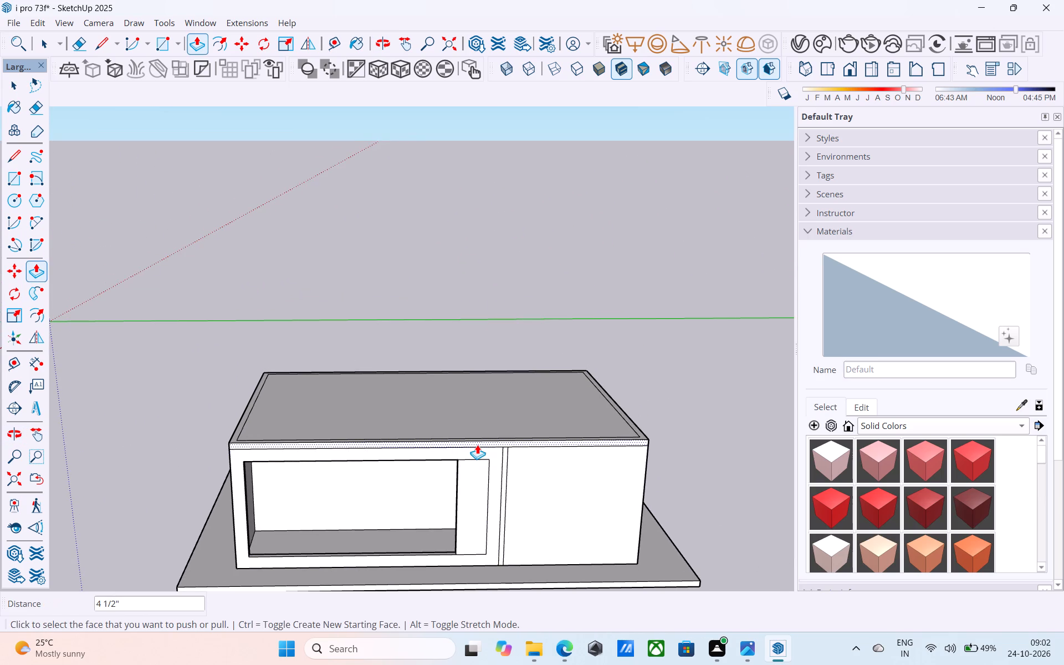
pyautogui.press('space')
# Draw a line from the wall opening's top corner nearest the cross-wall up to the roof edge and 18' straight across the roof.
pyautogui.moveTo(480, 410); pyautogui.dragTo(488, 464, button='middle')
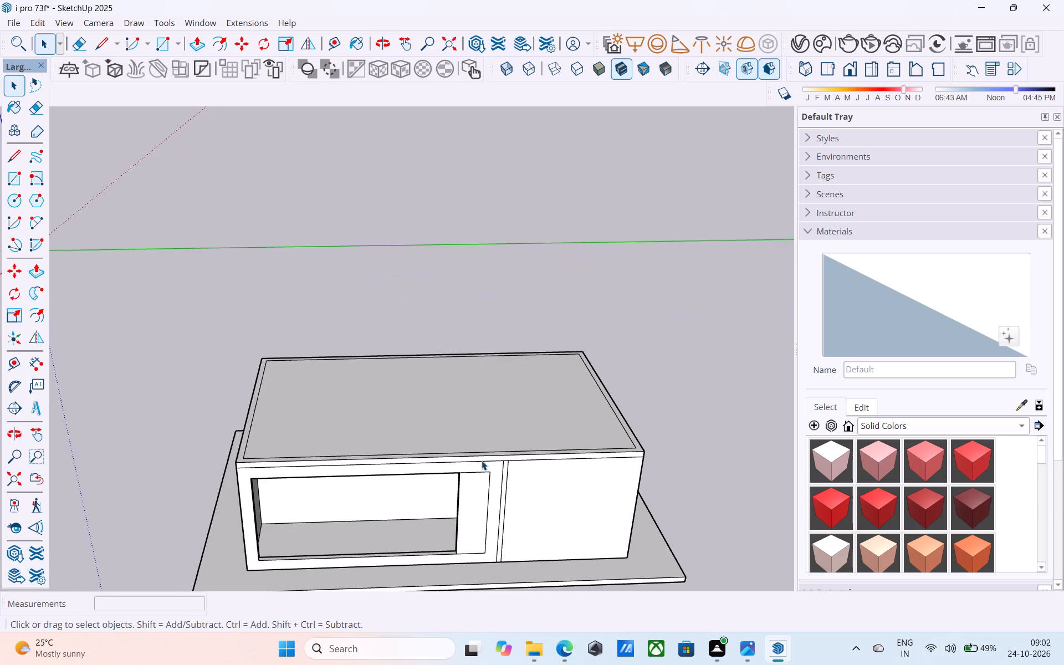
pyautogui.scroll(5, 453, 459)
pyautogui.press('l')
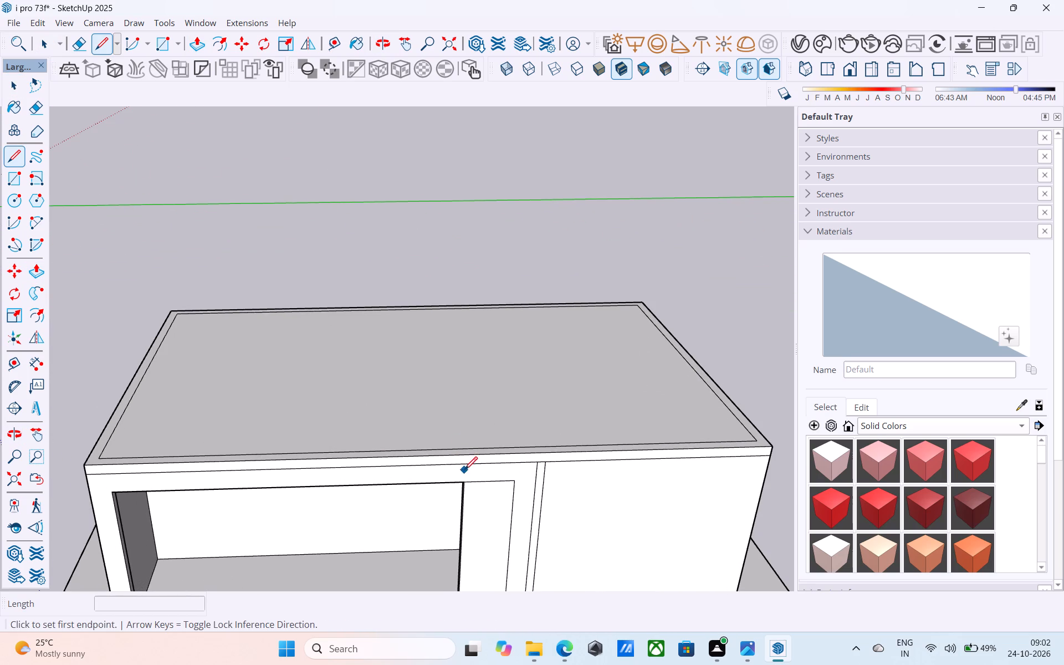
pyautogui.click(463, 481)
pyautogui.scroll(7, 461, 463)
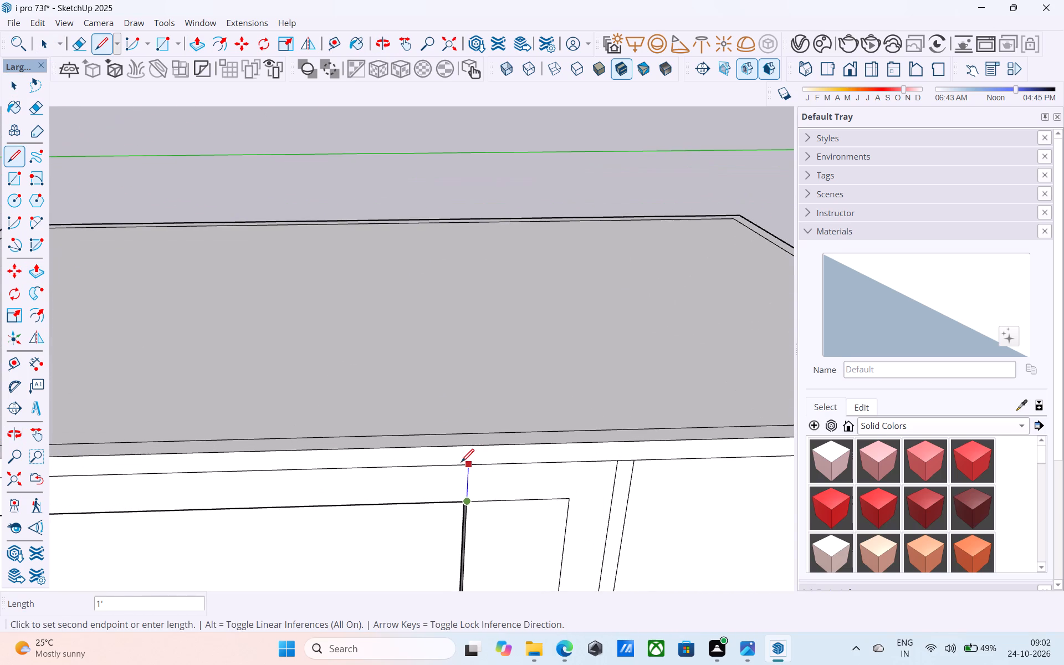
pyautogui.click(470, 447)
pyautogui.click(467, 446)
pyautogui.scroll(5, 409, 222)
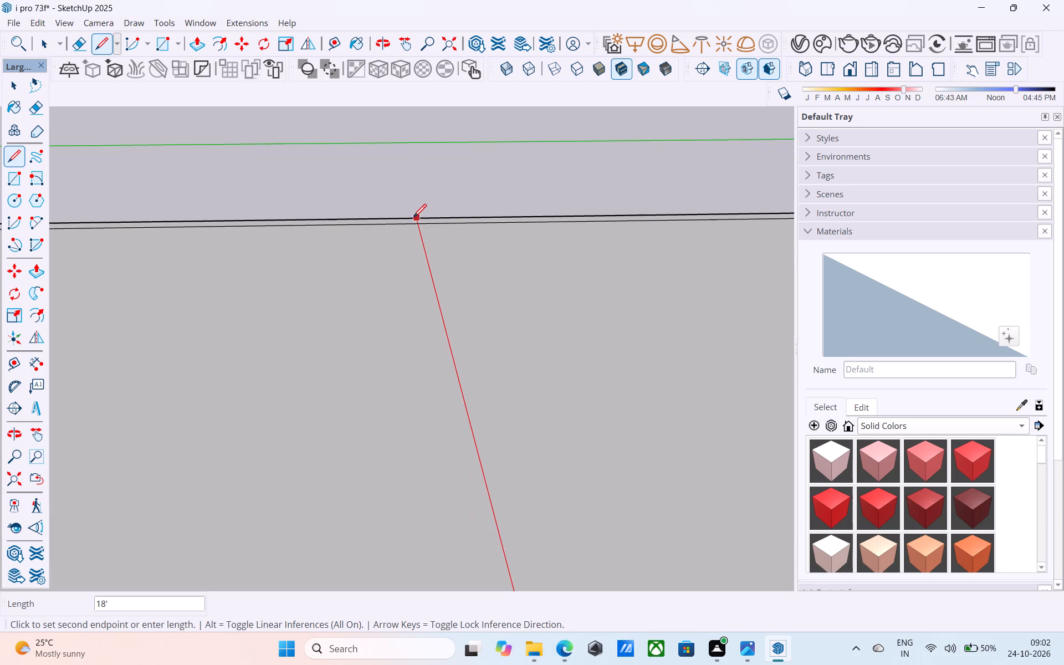
pyautogui.click(414, 218)
pyautogui.press('space')
# Draw a line from the top of the cross-wall's outer vertical line up the 6" slab edge and straight across the roof.
pyautogui.scroll(-6, 414, 218)
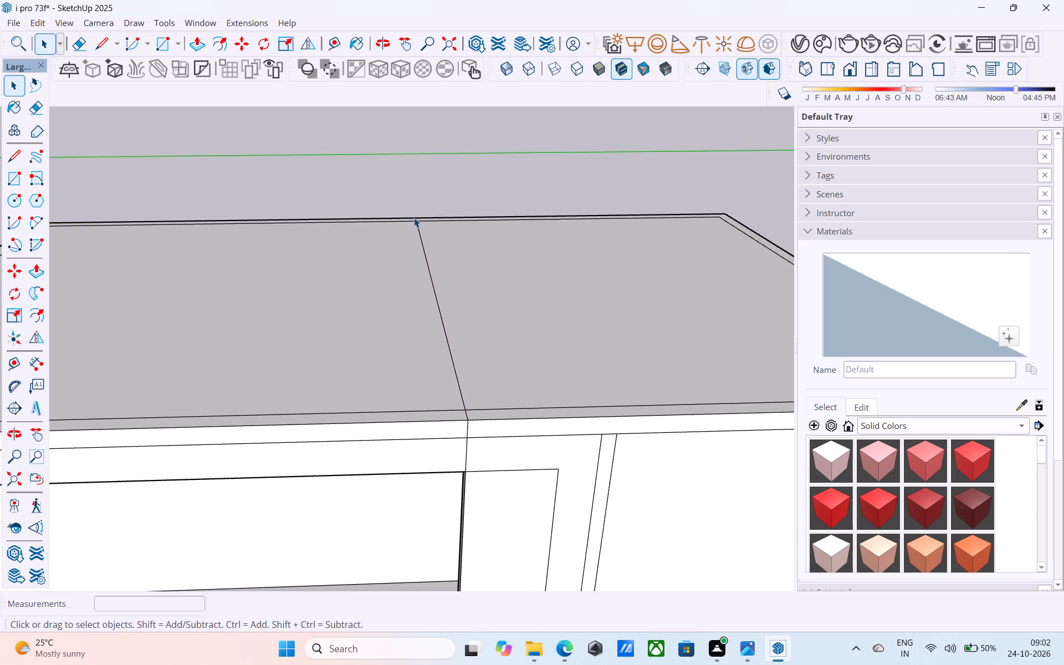
pyautogui.scroll(-12, 414, 218)
pyautogui.moveTo(412, 223); pyautogui.dragTo(412, 244, button='middle')
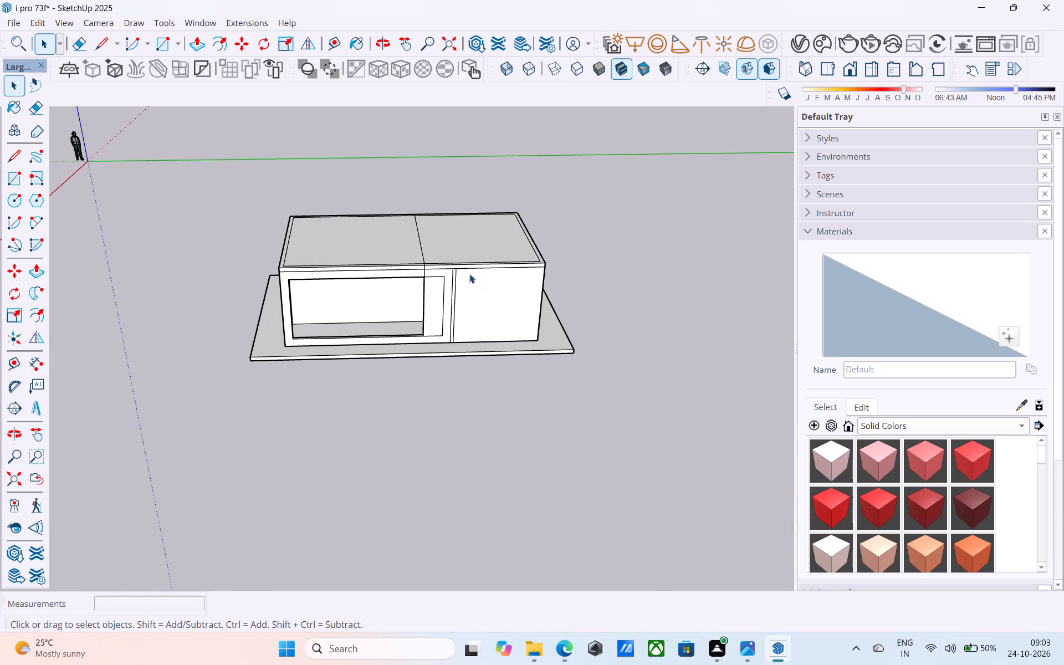
pyautogui.press('l')
pyautogui.scroll(17, 469, 274)
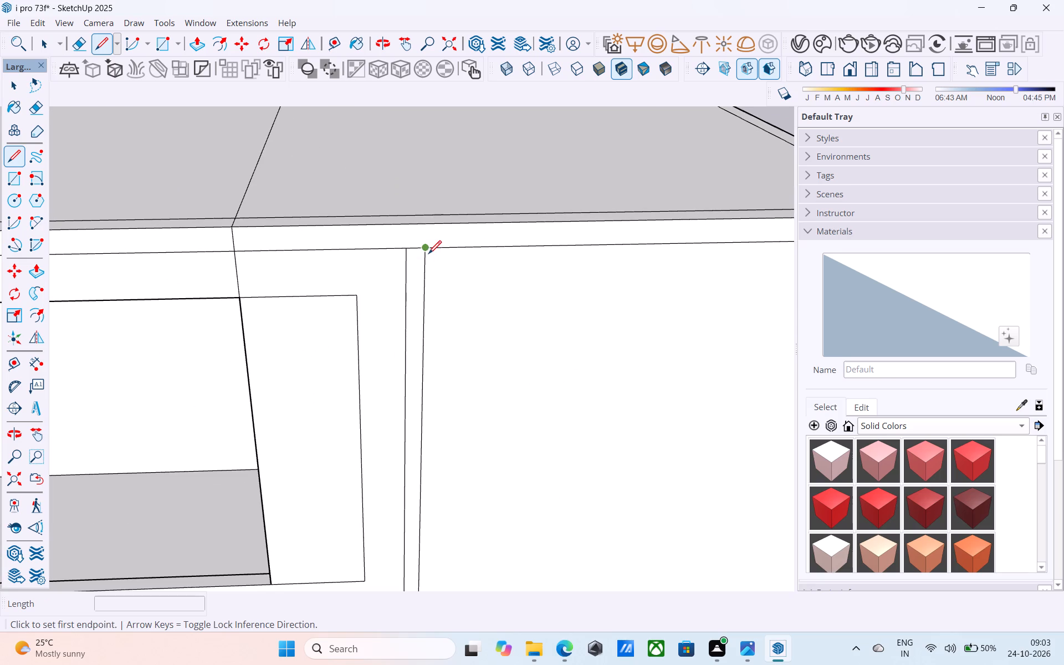
pyautogui.click(428, 255)
pyautogui.click(420, 227)
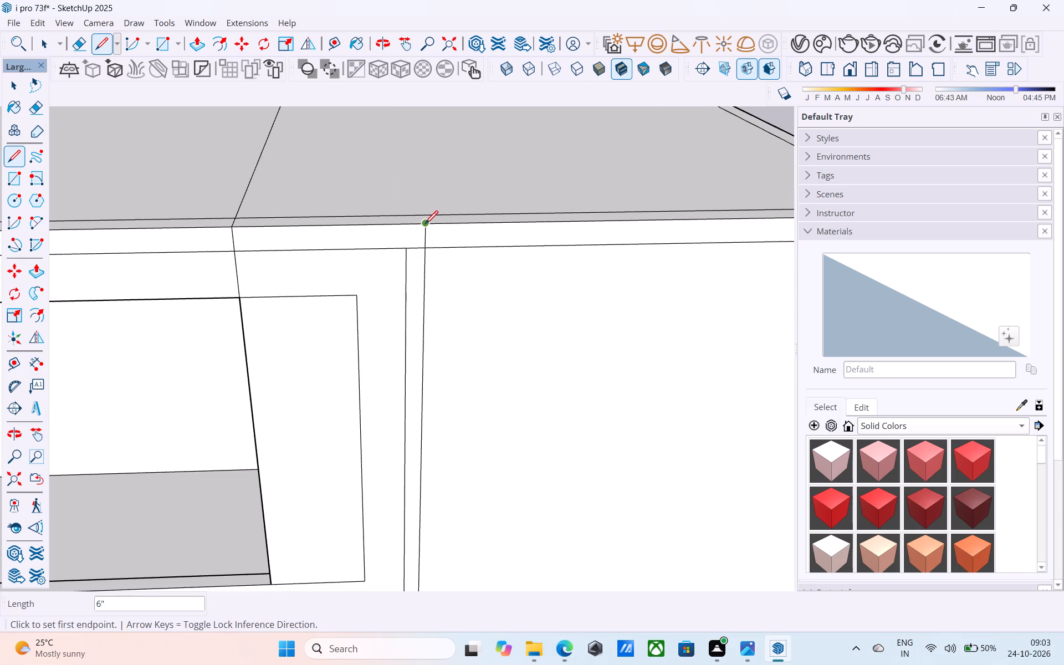
pyautogui.click(425, 225)
pyautogui.scroll(-4, 421, 199)
pyautogui.keyDown('shift'); pyautogui.moveTo(420, 205); pyautogui.dragTo(424, 405, button='middle'); pyautogui.keyUp('shift')
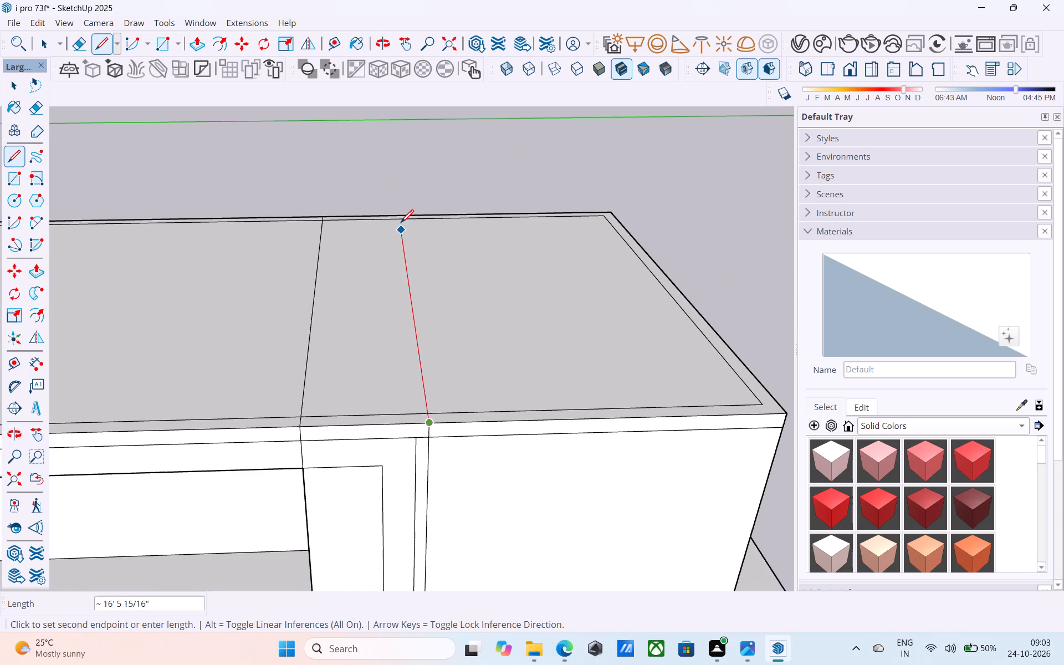
pyautogui.scroll(4, 400, 215)
pyautogui.click(400, 215)
pyautogui.scroll(1, 400, 215)
pyautogui.scroll(-6, 401, 219)
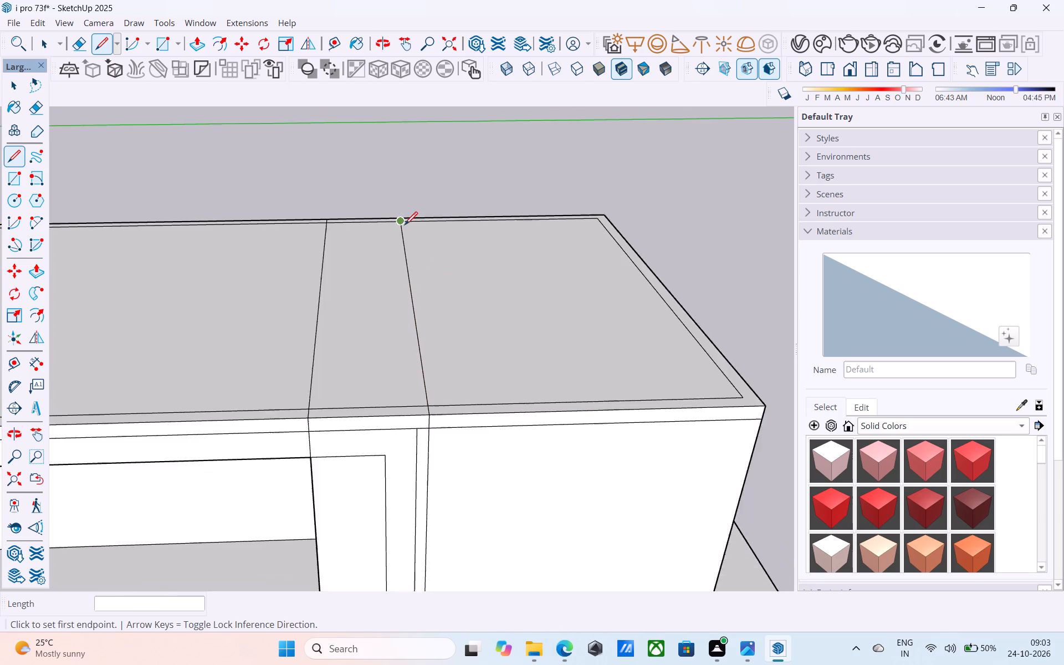
# Copy the roof line that starts above the wall opening 2' away from the cross-wall line.
pyautogui.scroll(-5, 405, 226)
pyautogui.keyDown('shift'); pyautogui.moveTo(405, 342); pyautogui.dragTo(472, 353, button='middle'); pyautogui.keyUp('shift')
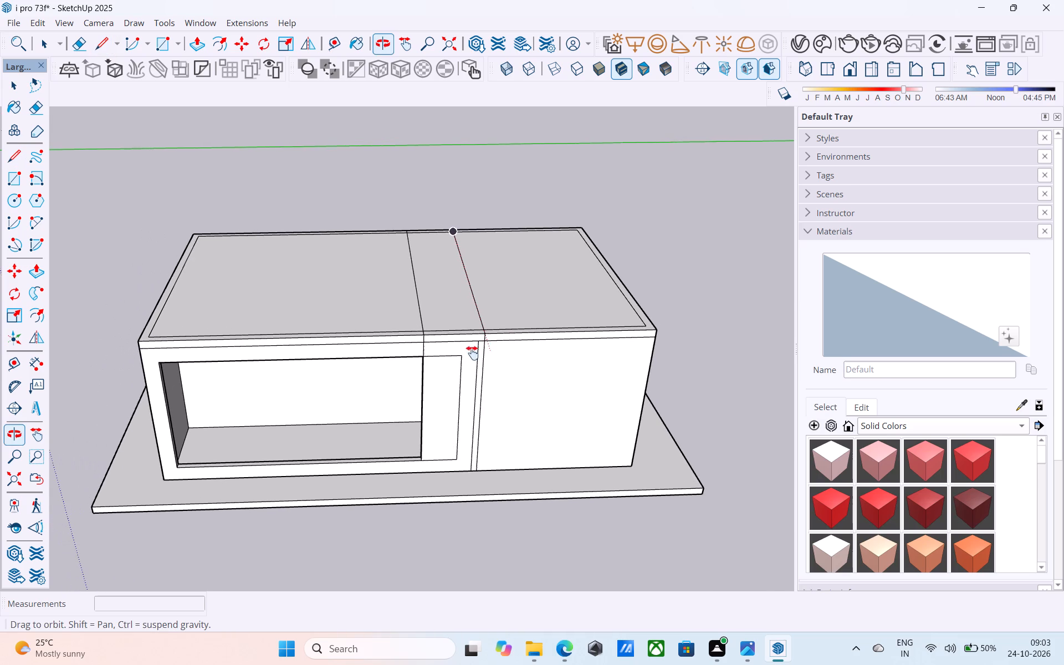
pyautogui.keyDown('shift'); pyautogui.moveTo(472, 353); pyautogui.dragTo(472, 354, button='middle'); pyautogui.keyUp('shift')
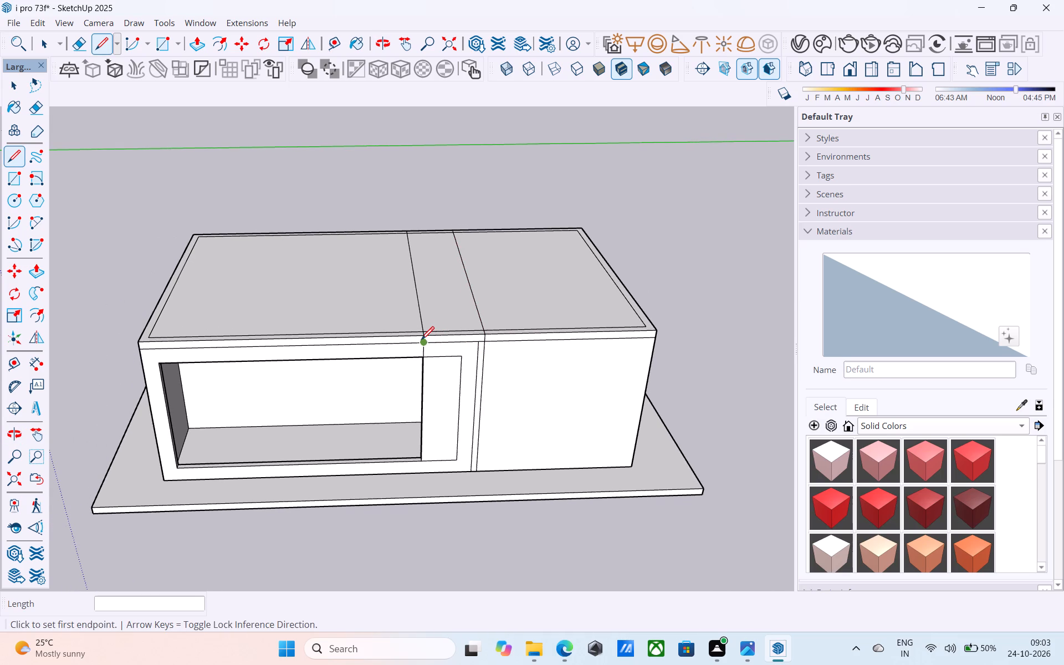
pyautogui.scroll(4, 420, 339)
pyautogui.press('space')
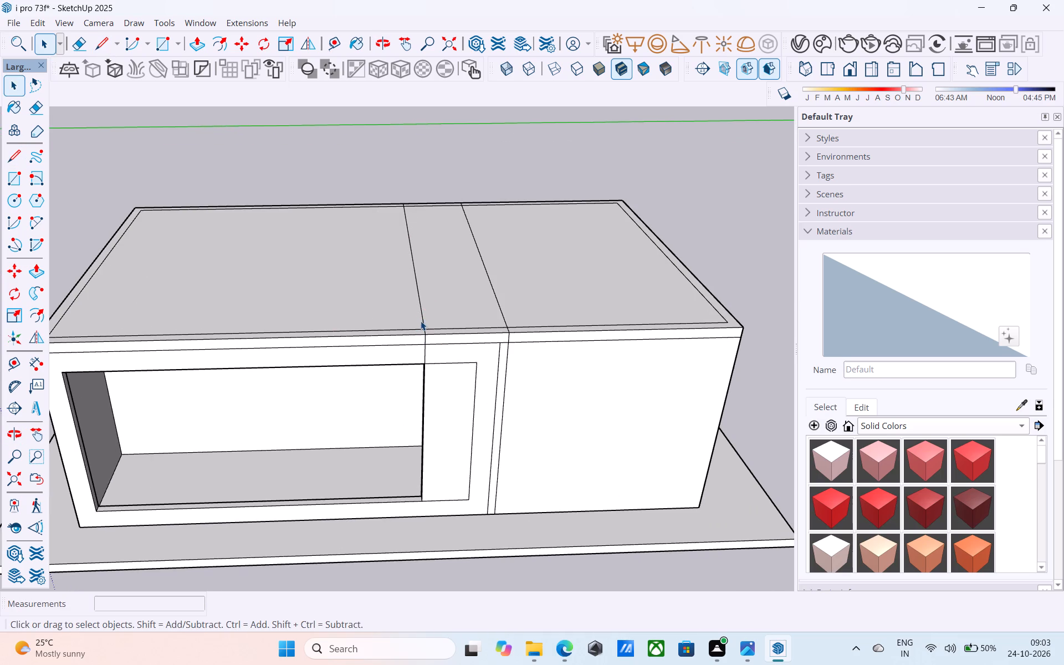
pyautogui.click(421, 321)
pyautogui.press('m')
pyautogui.scroll(6, 419, 331)
pyautogui.click(424, 326)
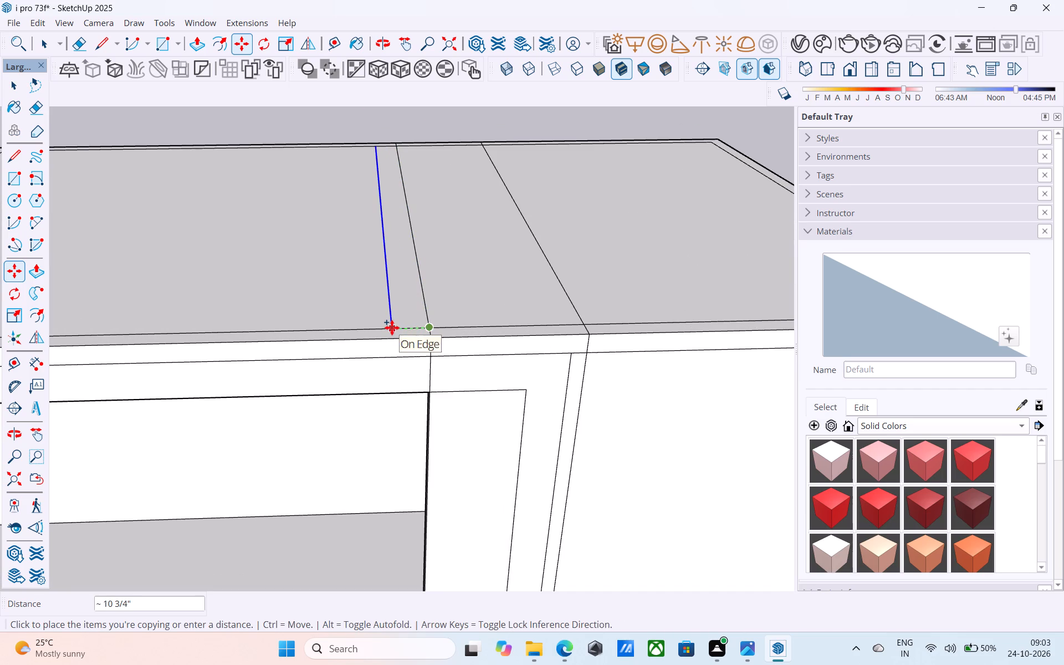
pyautogui.write("2'")
pyautogui.press('Return')
# Erase the original roof line above the opening's end, including its short leftover segment in the roof border above the opening.
pyautogui.press('e')
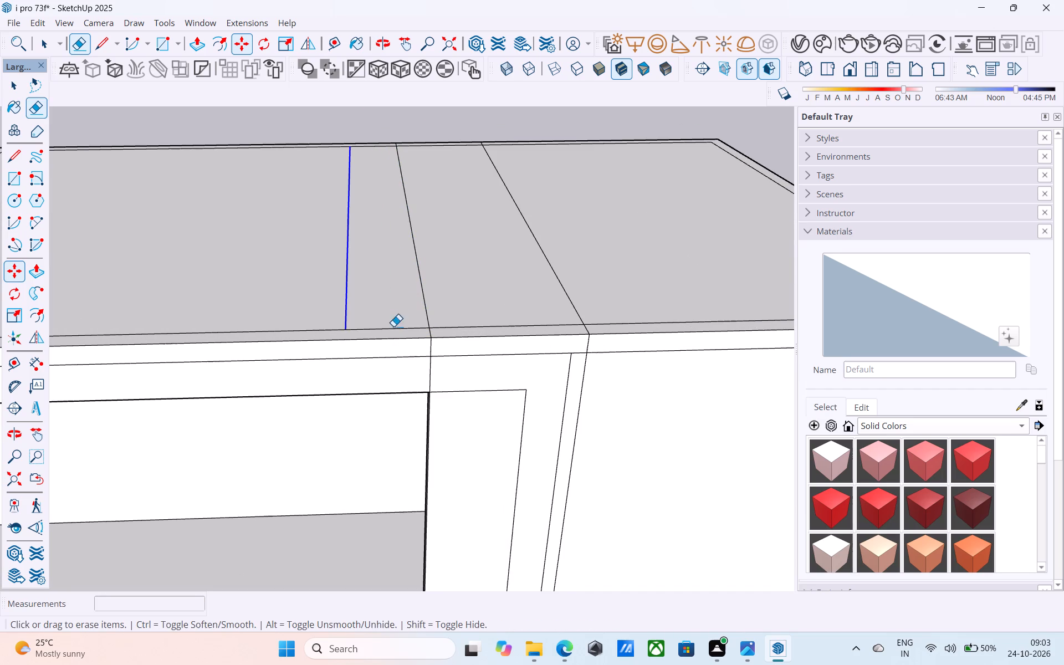
pyautogui.moveTo(428, 301); pyautogui.dragTo(400, 302)
pyautogui.scroll(-6, 378, 305)
pyautogui.press('space')
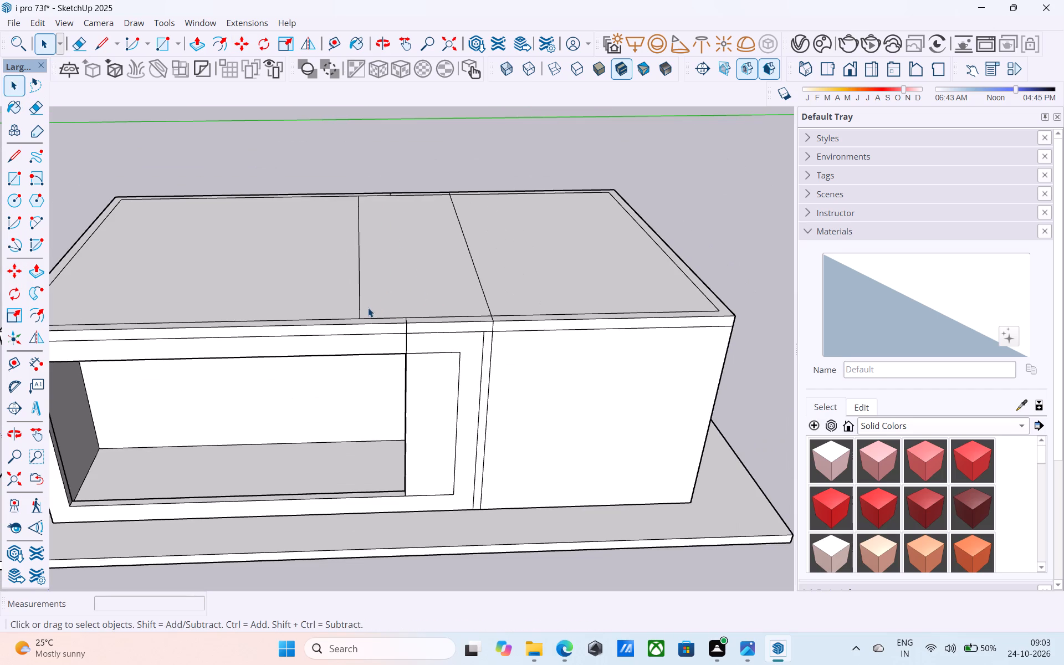
pyautogui.scroll(-5, 368, 308)
pyautogui.moveTo(366, 315); pyautogui.dragTo(358, 436, button='middle')
pyautogui.scroll(4, 371, 376)
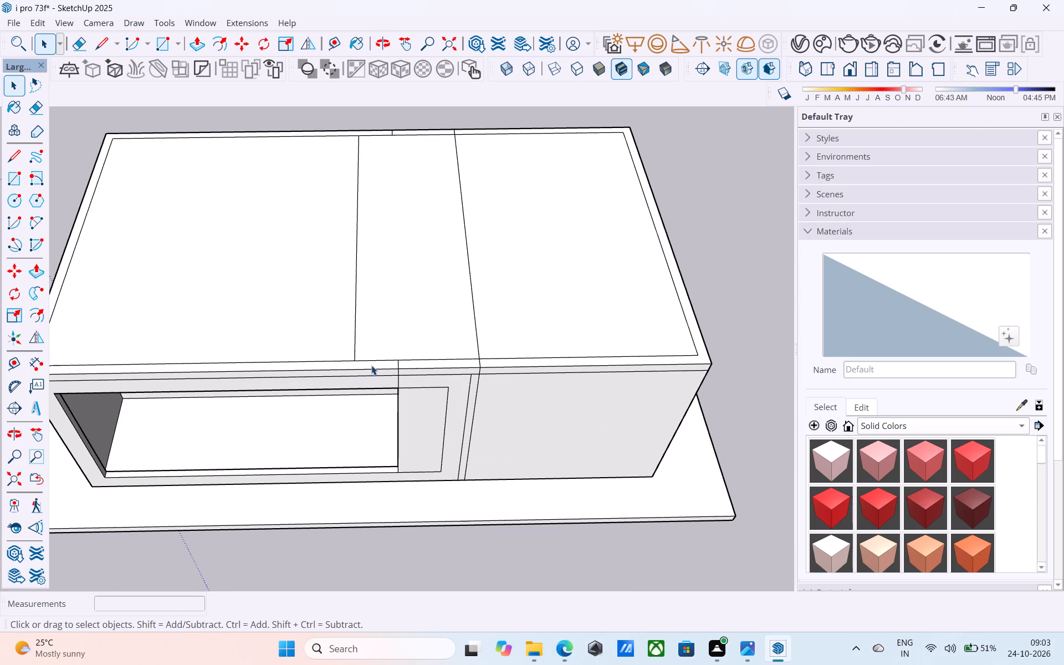
pyautogui.scroll(9, 398, 358)
pyautogui.press('e')
pyautogui.click(398, 368)
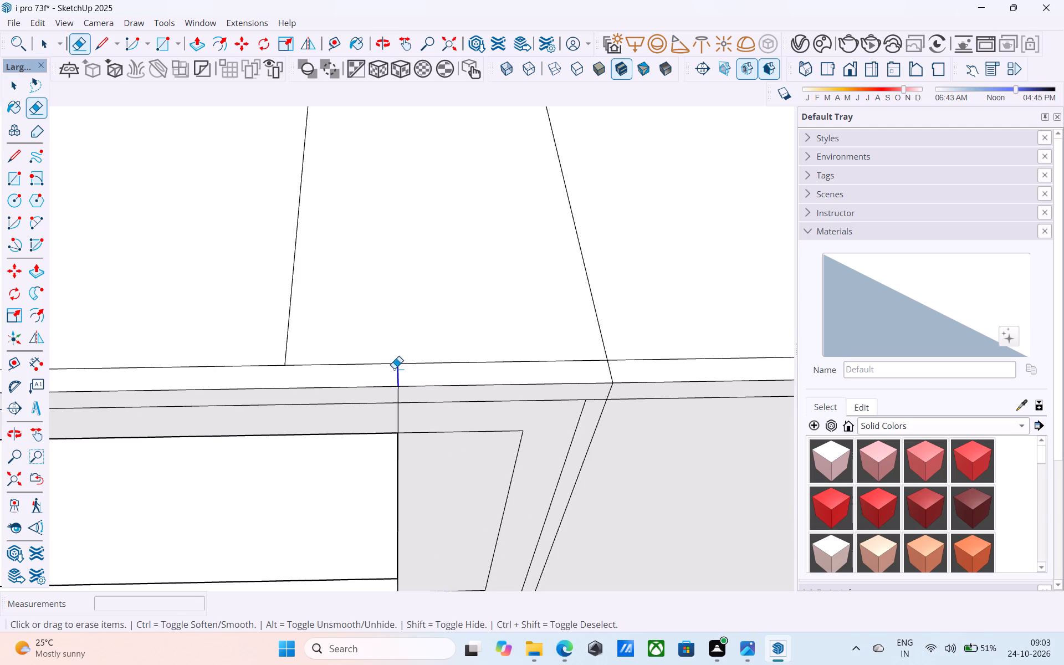
pyautogui.press('space')
# Extend the copied roof line across the border to the roof's outer edge above the opening.
pyautogui.press('l')
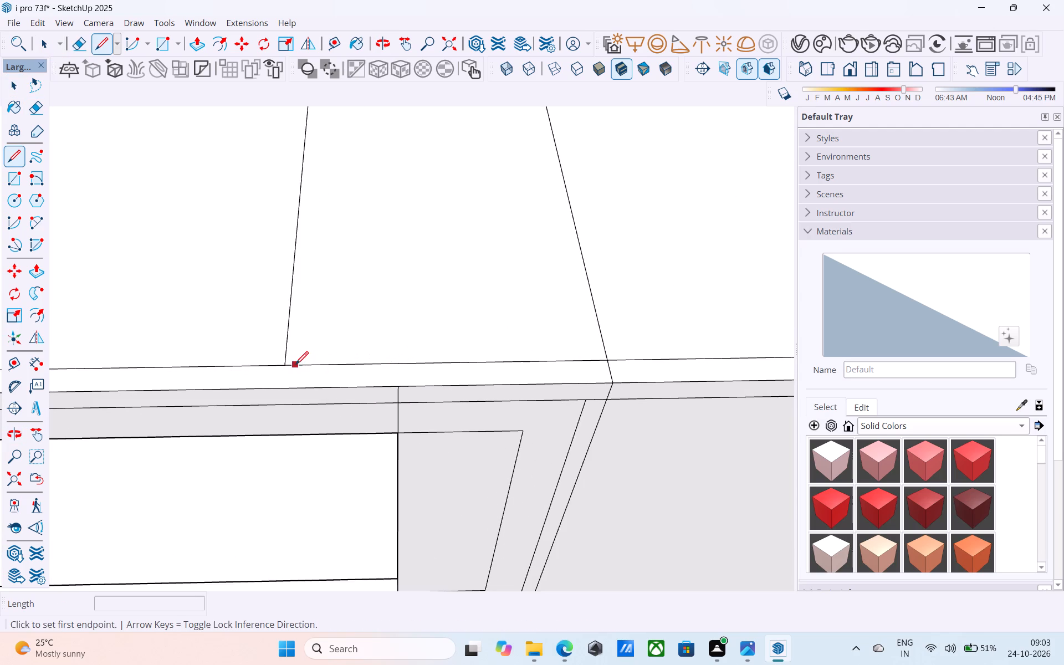
pyautogui.click(290, 362)
pyautogui.click(284, 387)
pyautogui.press('space')
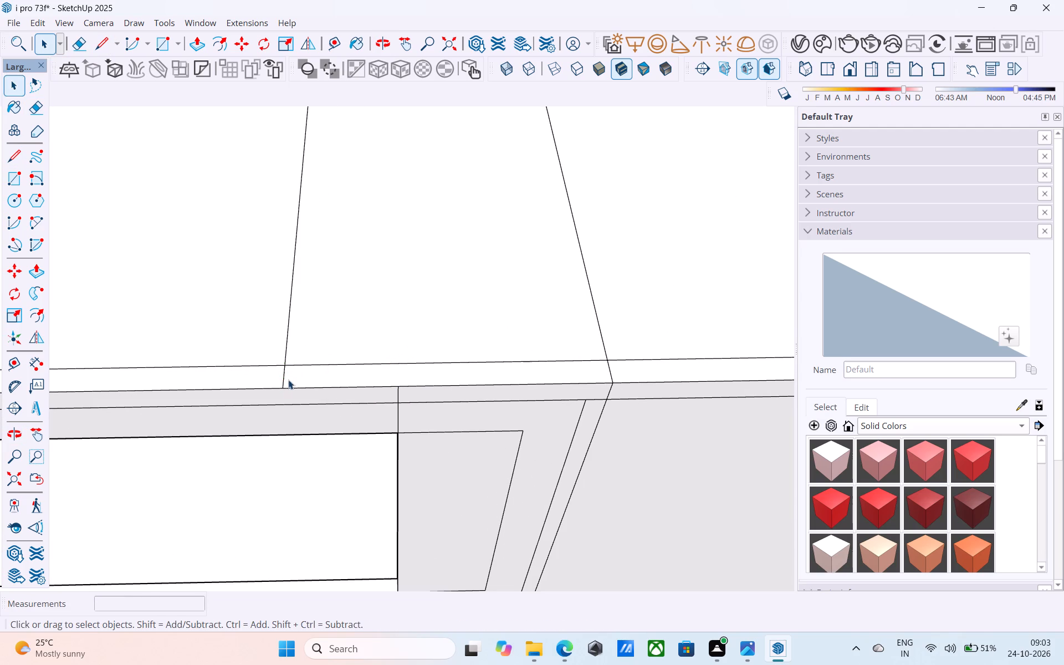
# Copy the inner border edge between the two cross-roof lines 6' inward over the roof.
pyautogui.scroll(-14, 289, 379)
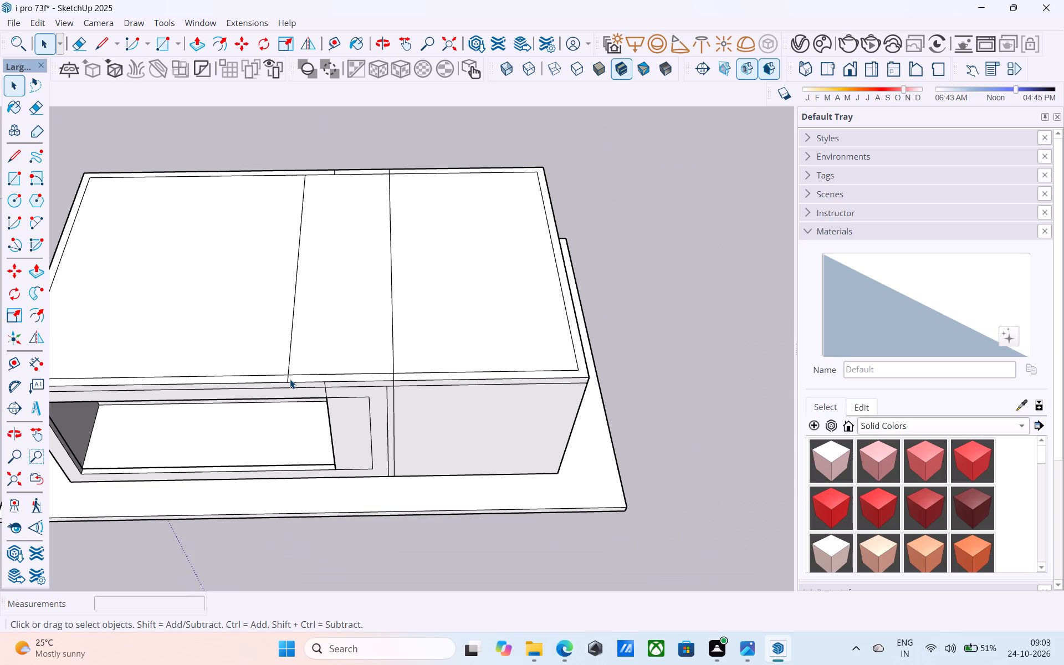
pyautogui.scroll(-3, 290, 379)
pyautogui.moveTo(290, 379); pyautogui.dragTo(314, 350, button='middle')
pyautogui.scroll(6, 319, 356)
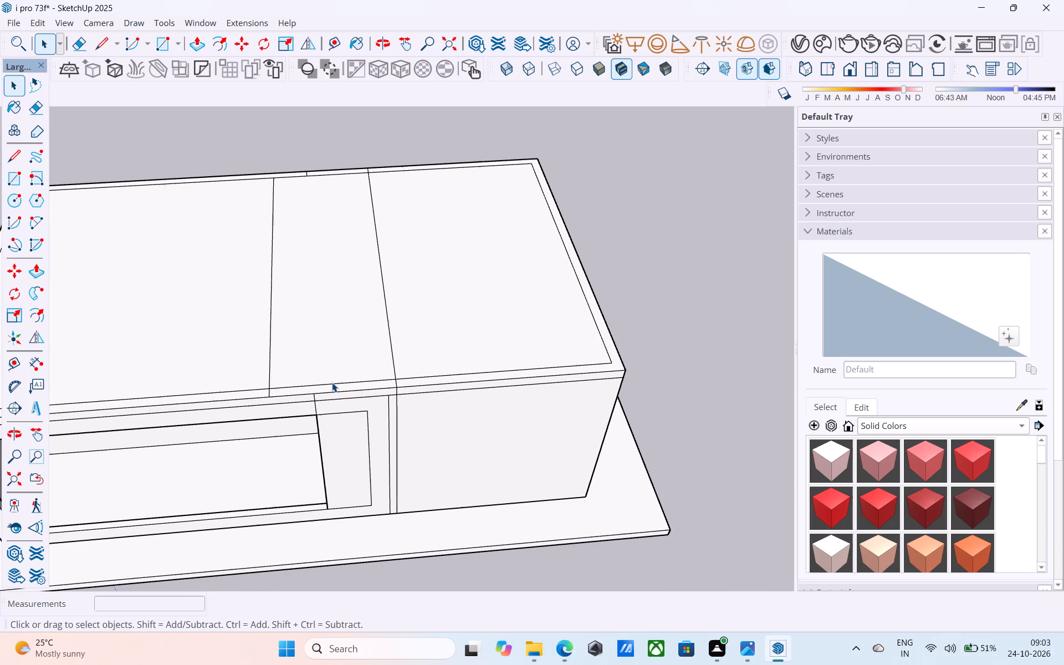
pyautogui.click(332, 382)
pyautogui.press('m')
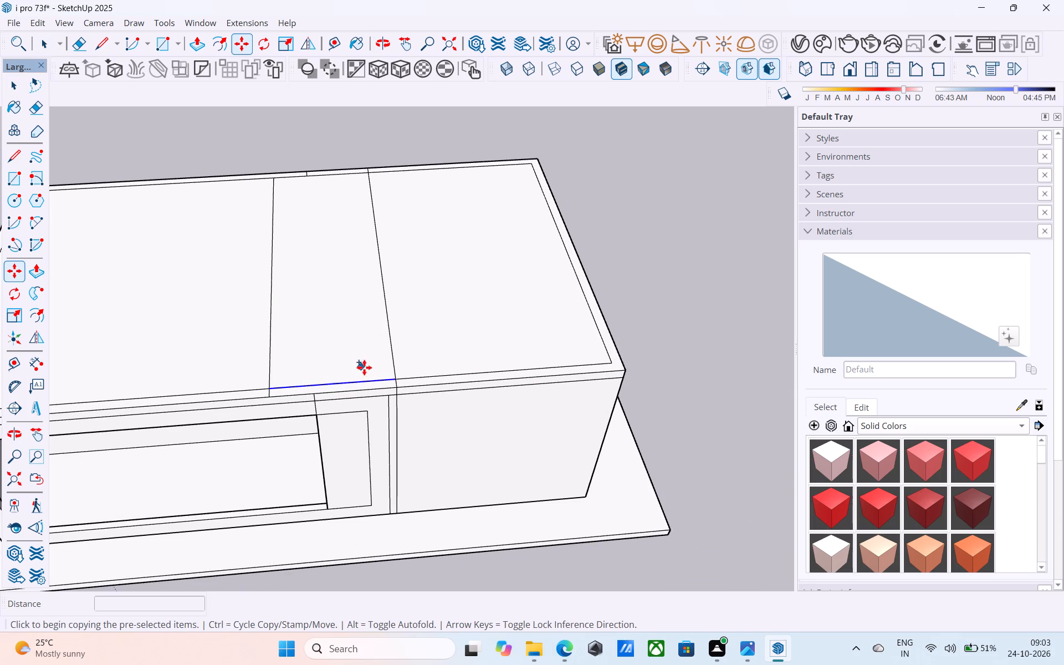
pyautogui.click(392, 377)
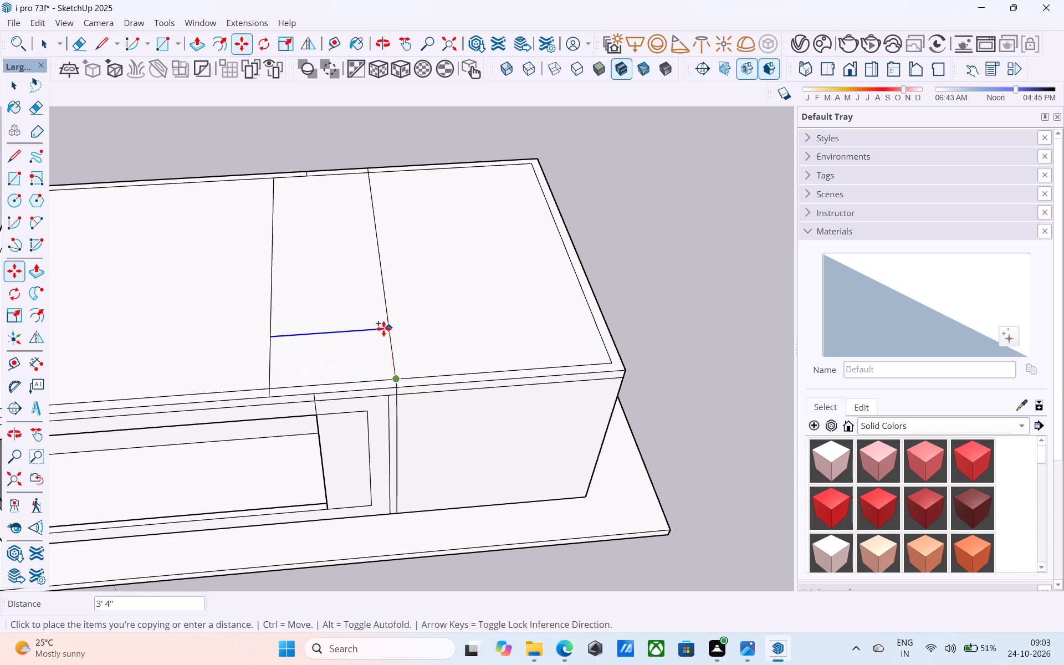
pyautogui.write("6'")
pyautogui.press('Return')
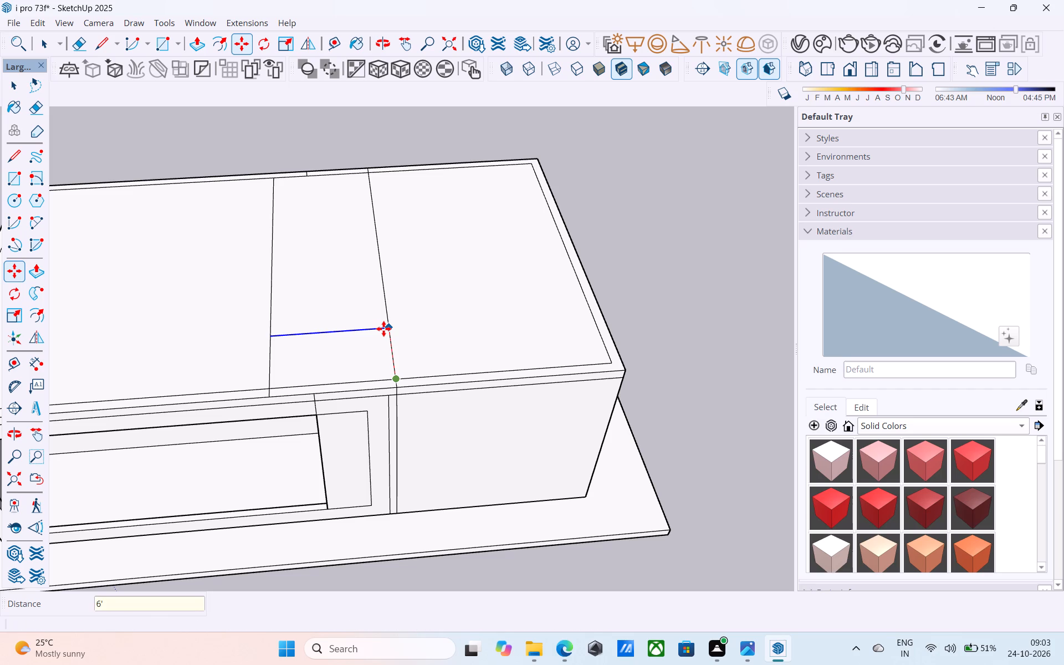
# Copy the new edge between the two cross-roof lines another 4.5" farther inward to mark a wall thickness.
pyautogui.press('m')
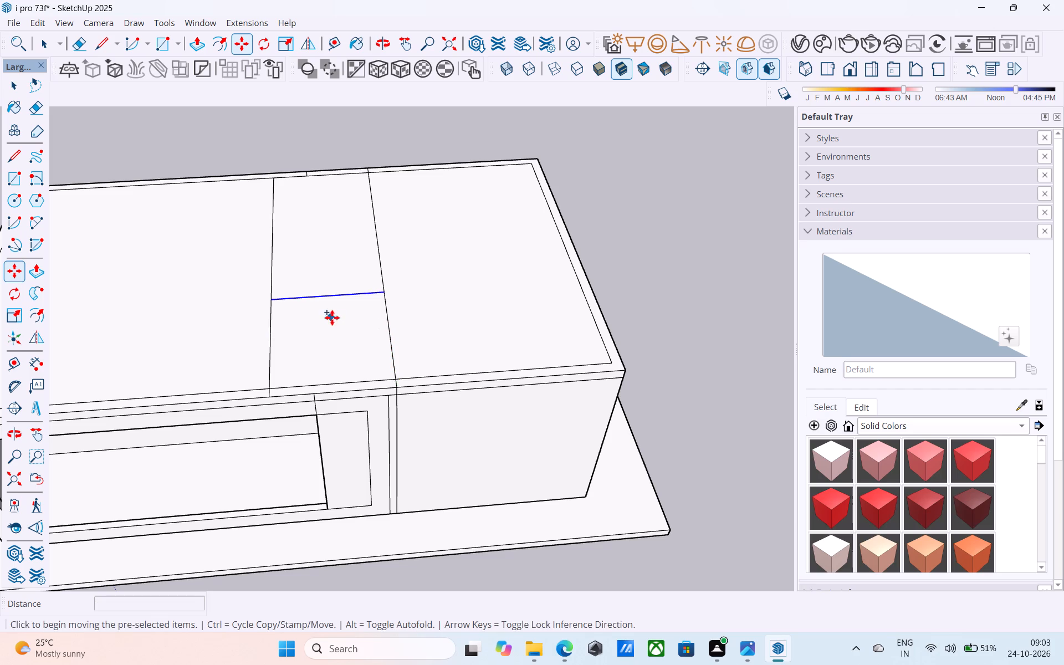
pyautogui.click(383, 295)
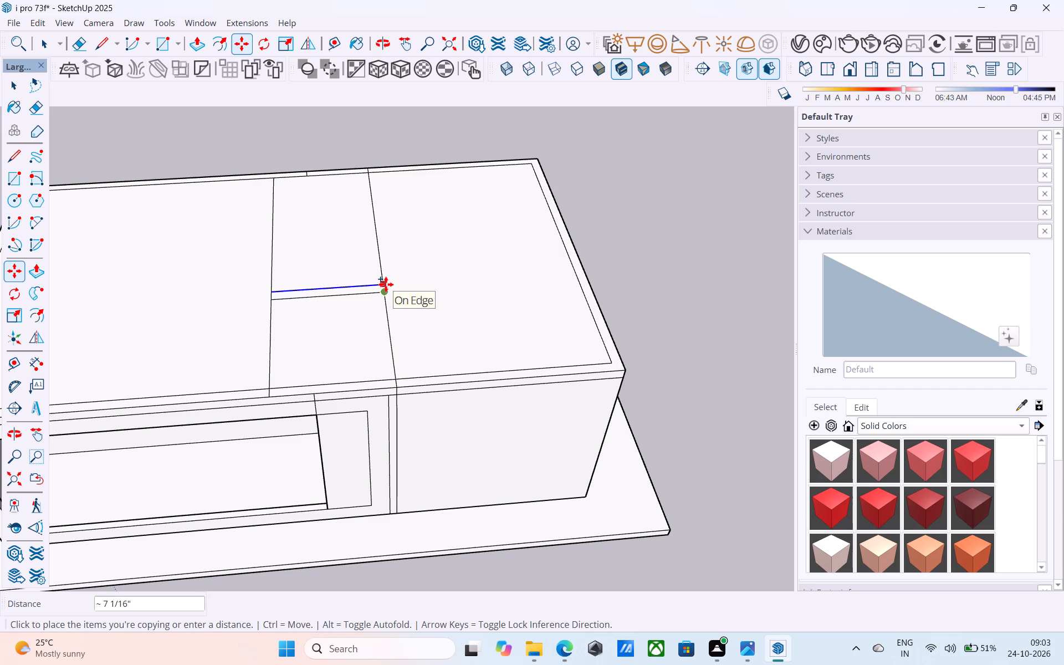
pyautogui.write('4.5')
pyautogui.hotkey('shift', '"')
pyautogui.press('Return')
pyautogui.press('space')
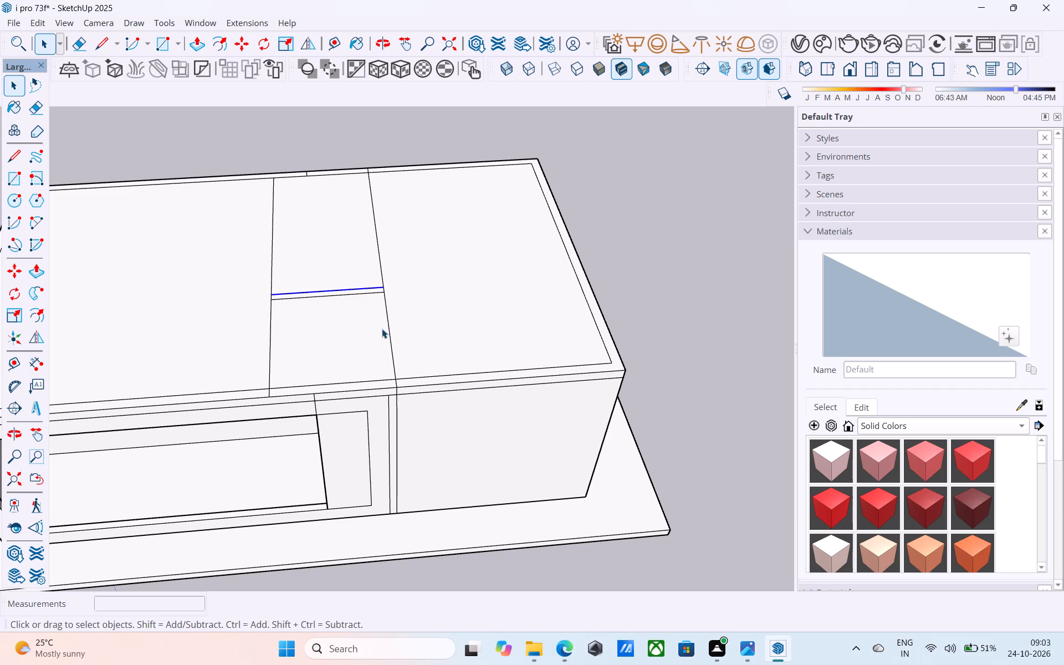
# Copy both side edges of the 6' deep roof section 4 1/2" inward to mark its side wall thicknesses.
pyautogui.click(390, 344)
pyautogui.press('m')
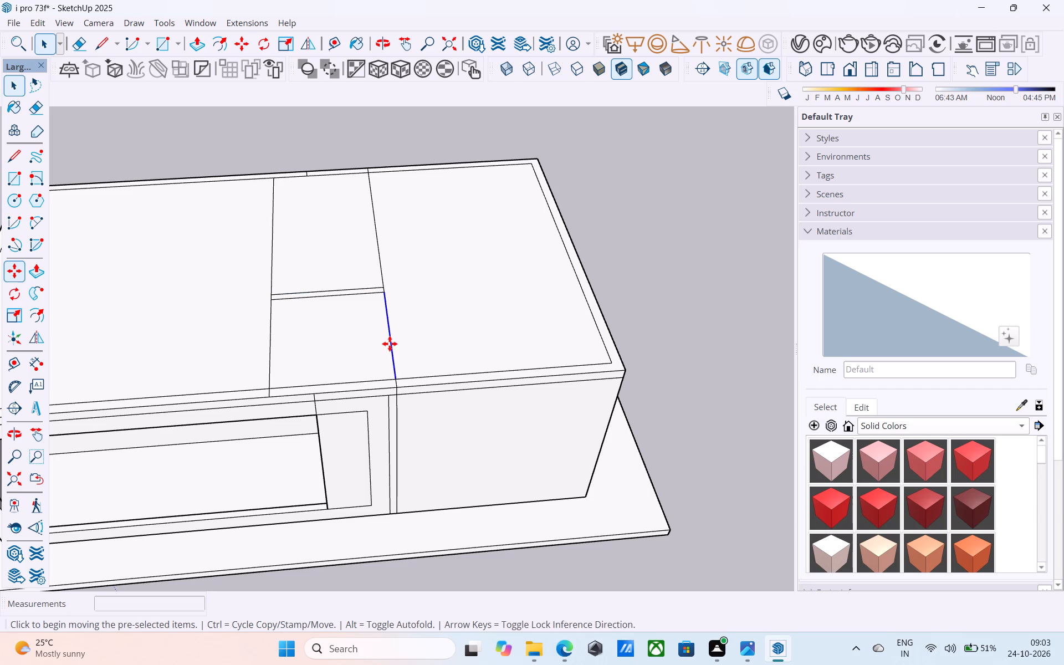
pyautogui.click(400, 378)
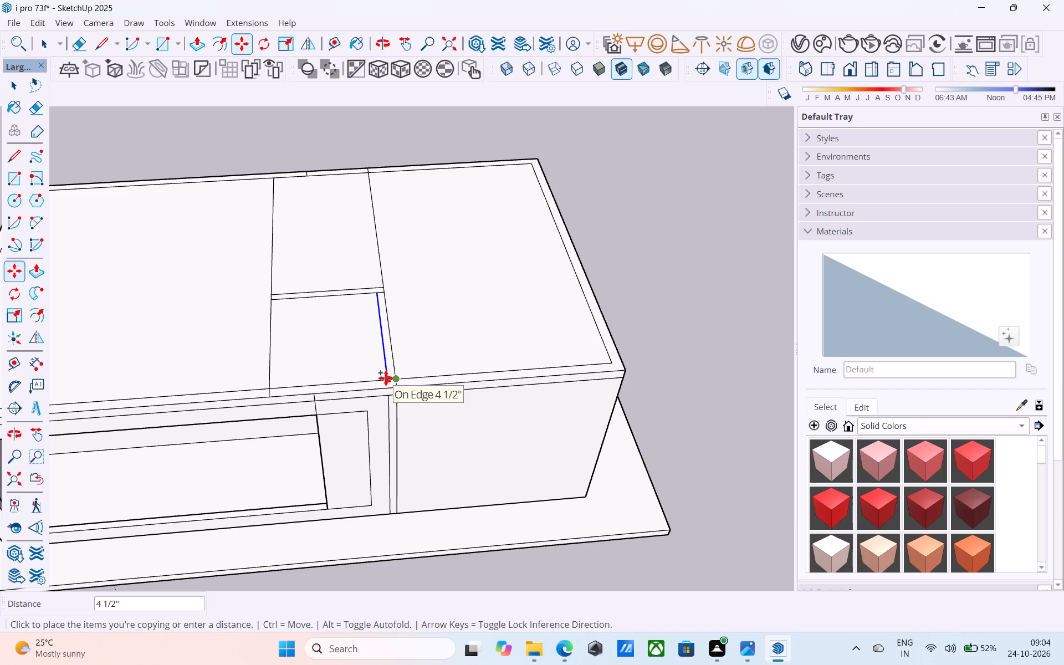
pyautogui.click(386, 378)
pyautogui.press('space')
pyautogui.click(270, 372)
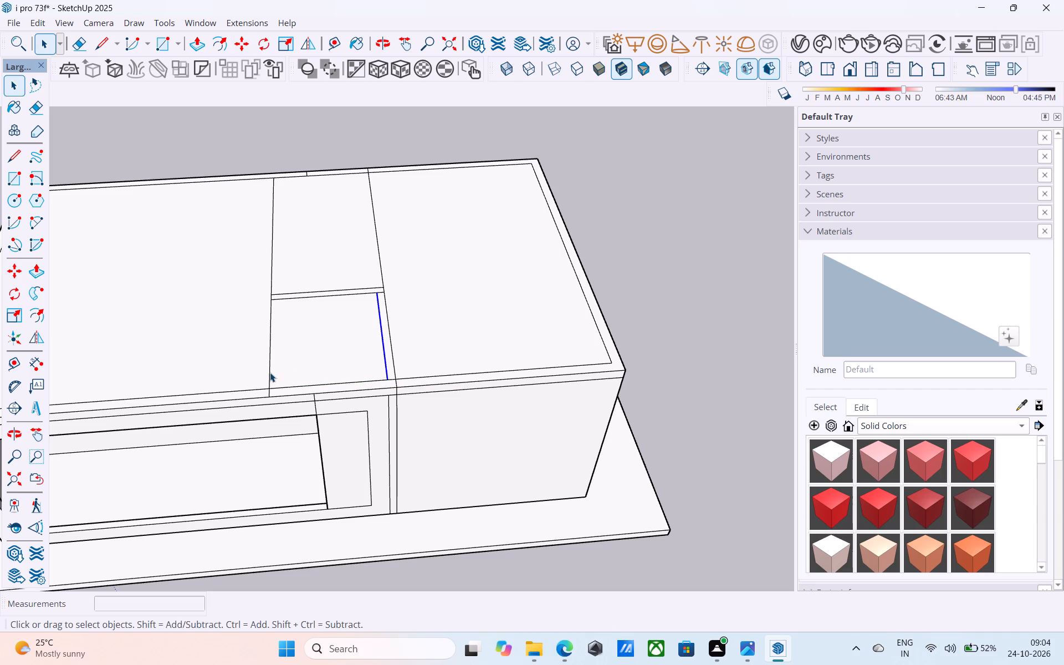
pyautogui.press('m')
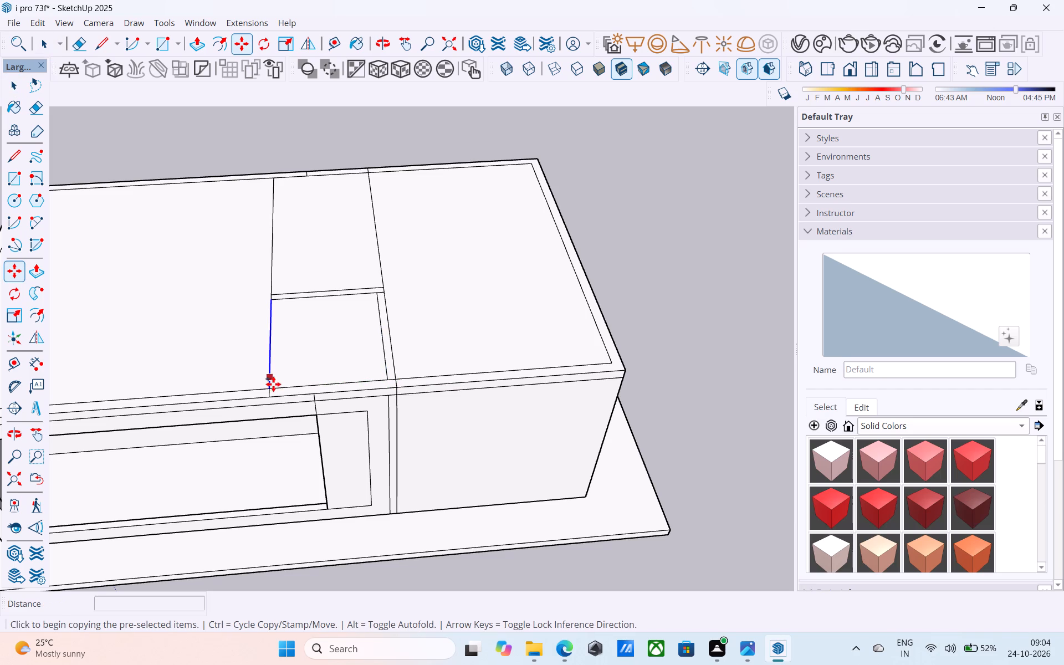
pyautogui.click(273, 384)
pyautogui.click(277, 386)
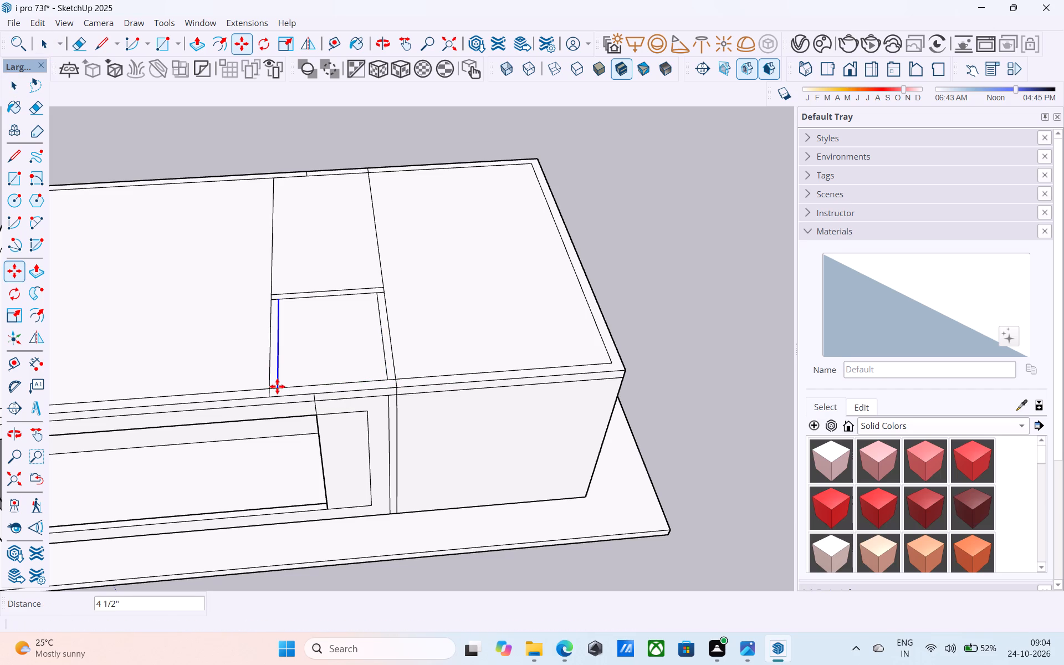
# Erase the leftover line stubs at the corners of the rooftop section so its wall outline forms one continuous ring.
pyautogui.press('space')
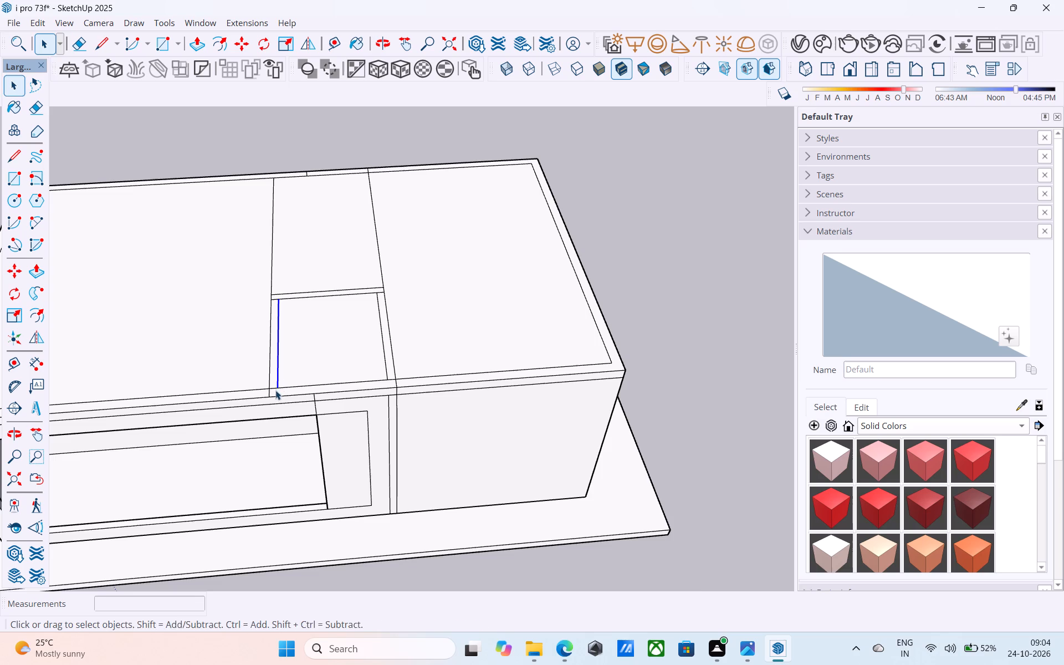
pyautogui.press('e')
pyautogui.scroll(2, 272, 391)
pyautogui.scroll(-1, 272, 391)
pyautogui.scroll(5, 272, 391)
pyautogui.click(276, 385)
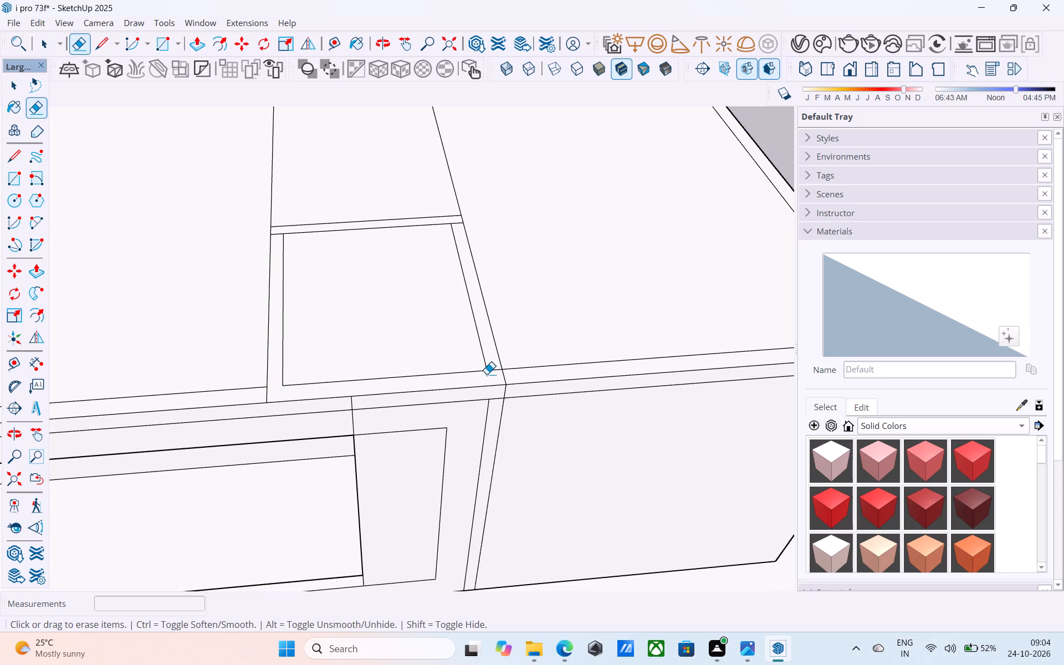
pyautogui.click(492, 369)
pyautogui.moveTo(492, 370); pyautogui.dragTo(495, 376)
pyautogui.scroll(6, 452, 207)
pyautogui.click(464, 235)
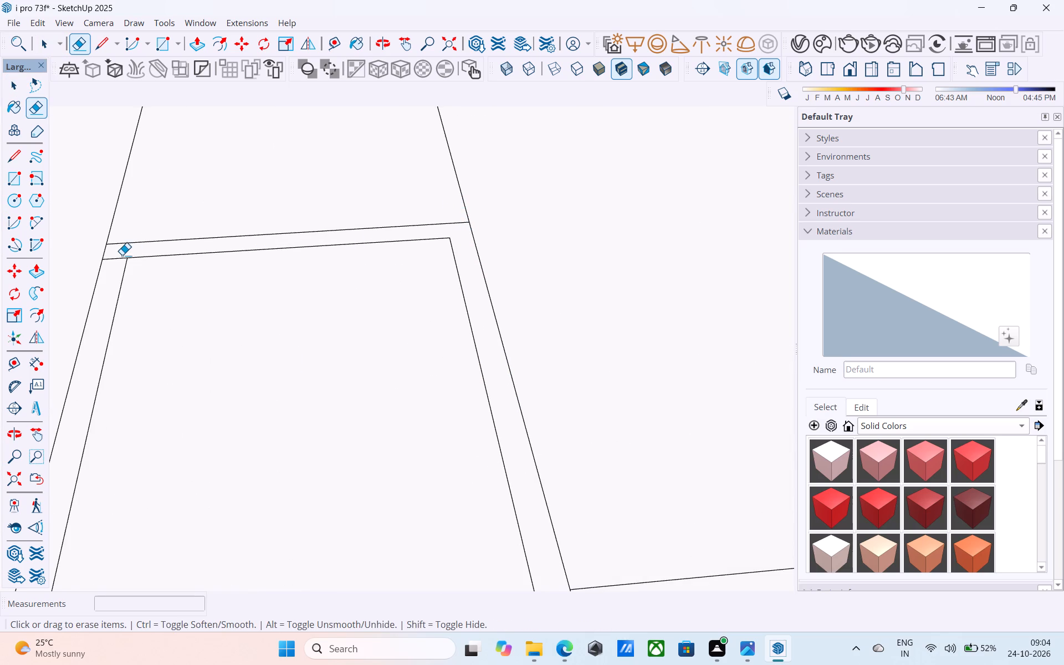
pyautogui.click(120, 256)
pyautogui.scroll(-6, 193, 190)
pyautogui.press('space')
# Pull the wall ring of the small rooftop section up 10' from the roof.
pyautogui.scroll(-7, 392, 181)
pyautogui.scroll(4, 377, 272)
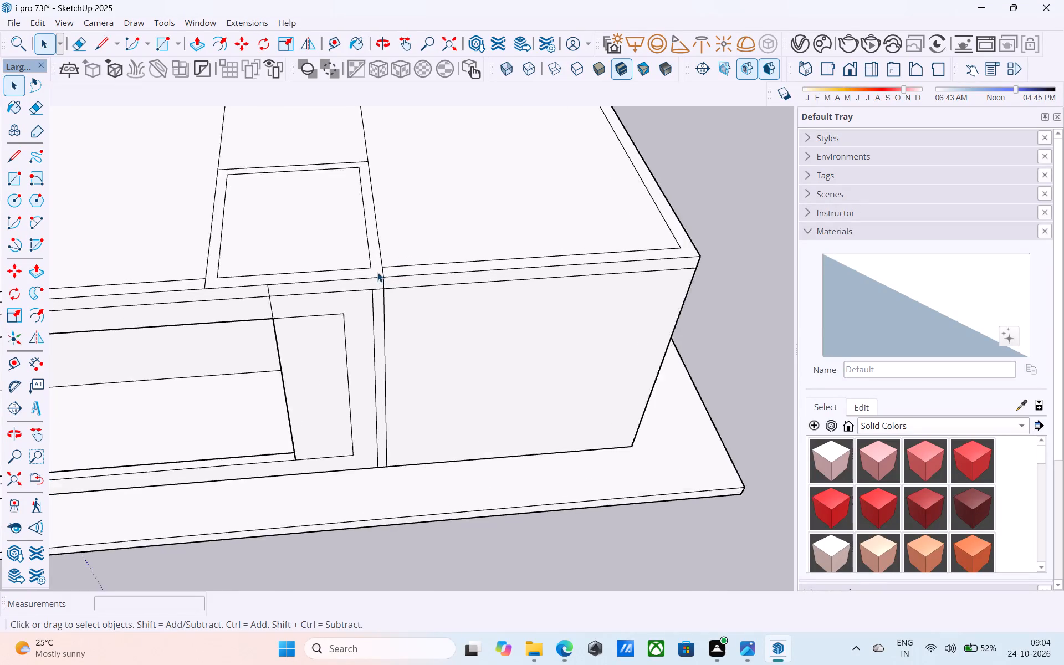
pyautogui.scroll(2, 377, 272)
pyautogui.scroll(-7, 376, 271)
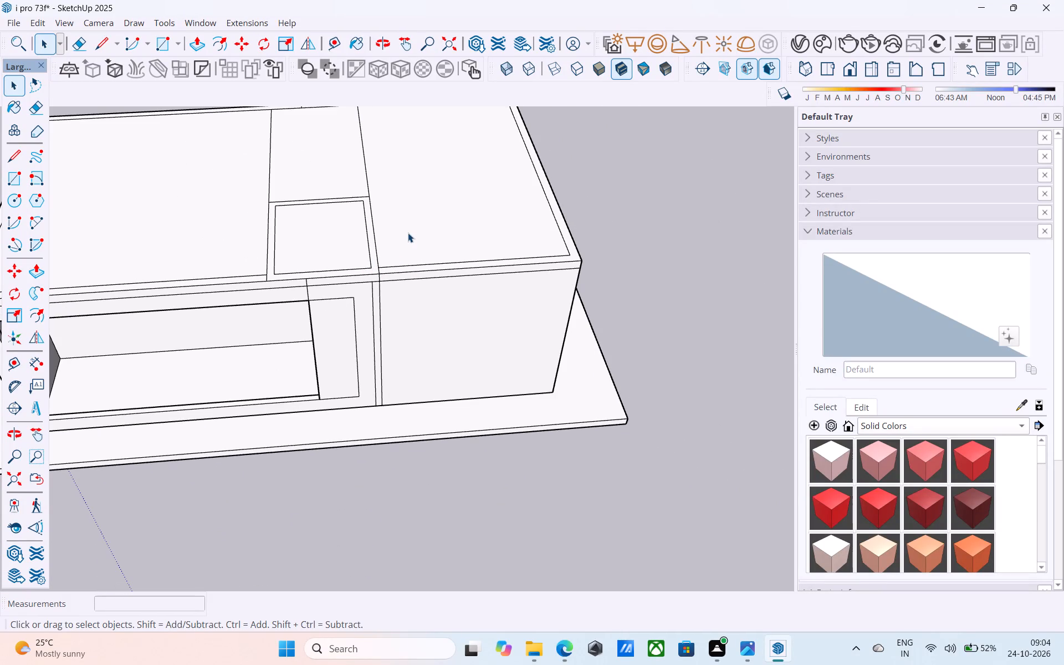
pyautogui.scroll(-6, 408, 233)
pyautogui.scroll(5, 395, 277)
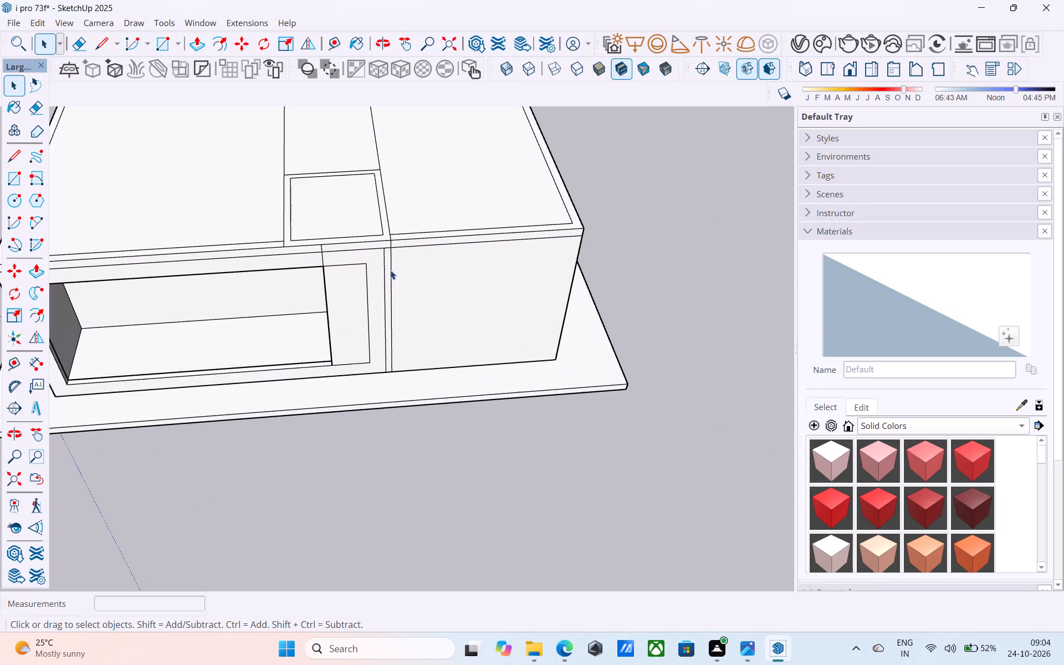
pyautogui.scroll(8, 376, 232)
pyautogui.click(395, 231)
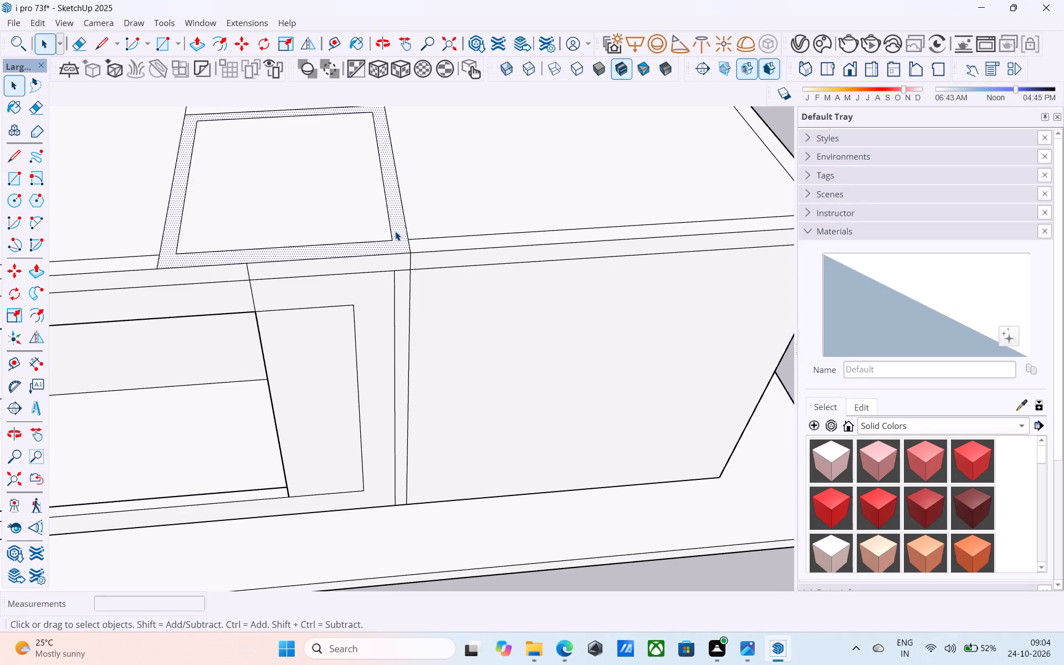
pyautogui.press('p')
pyautogui.click(395, 231)
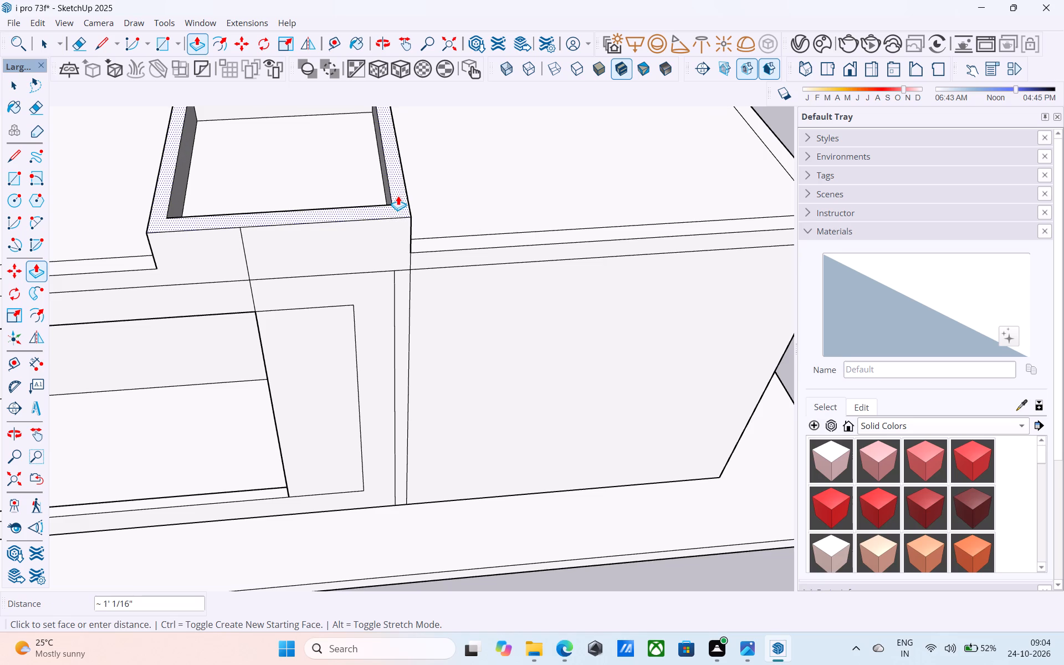
pyautogui.write("10'")
pyautogui.press('Return')
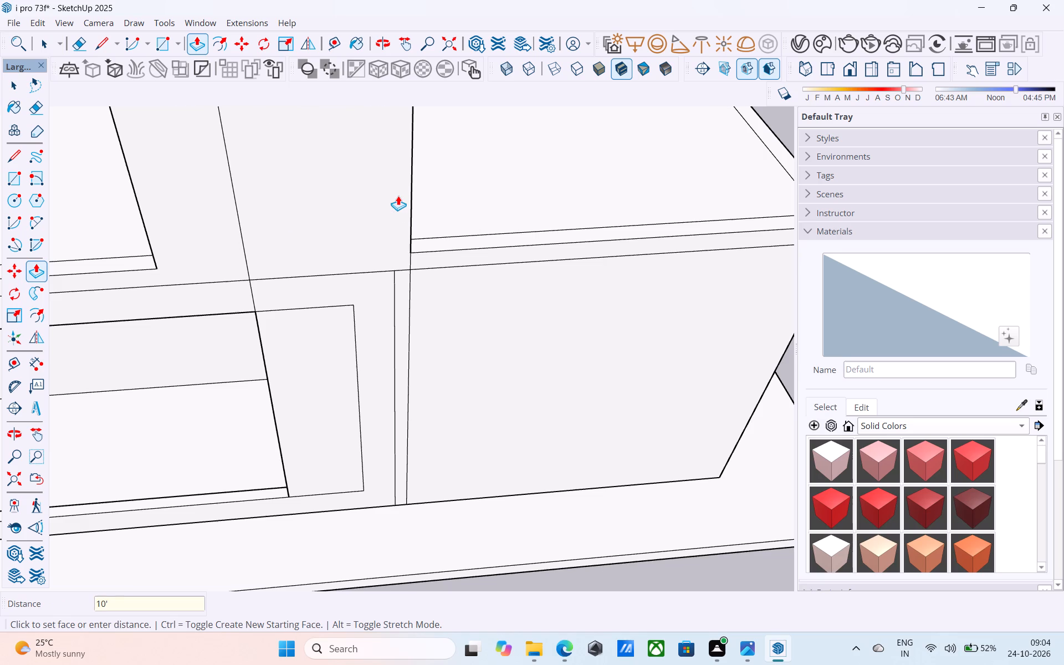
pyautogui.scroll(-20, 398, 202)
pyautogui.scroll(8, 337, 284)
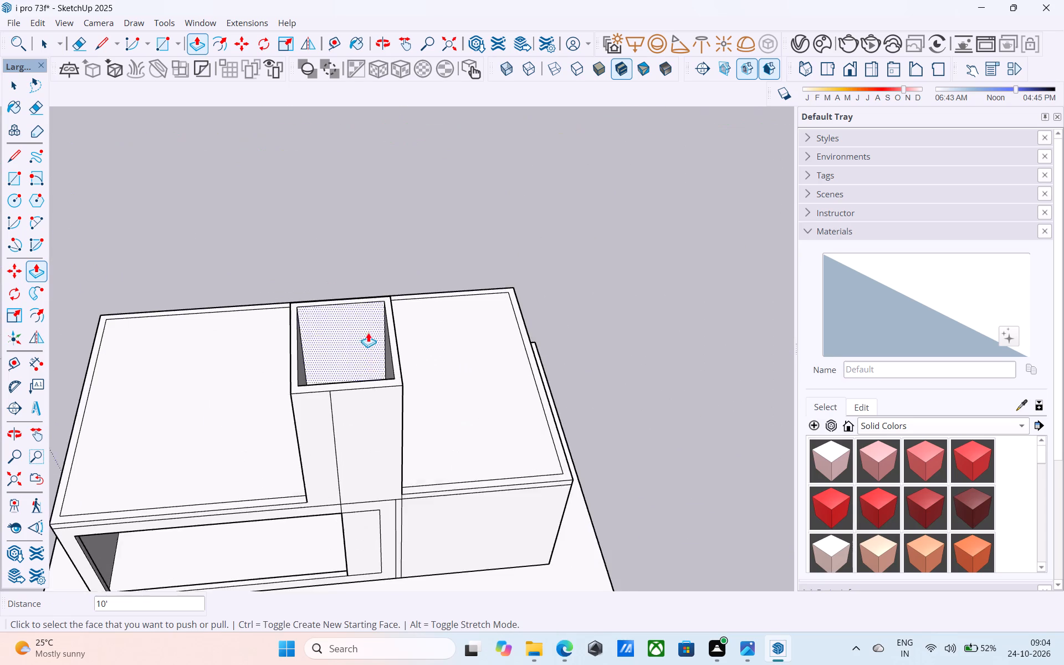
pyautogui.scroll(1, 368, 332)
pyautogui.scroll(-5, 377, 369)
pyautogui.moveTo(366, 346); pyautogui.dragTo(378, 163, button='middle')
pyautogui.press('space')
# Pull the border strip around the larger roof area above the front opening up 10' to form upper-floor walls.
pyautogui.moveTo(290, 351); pyautogui.dragTo(654, 354, button='middle')
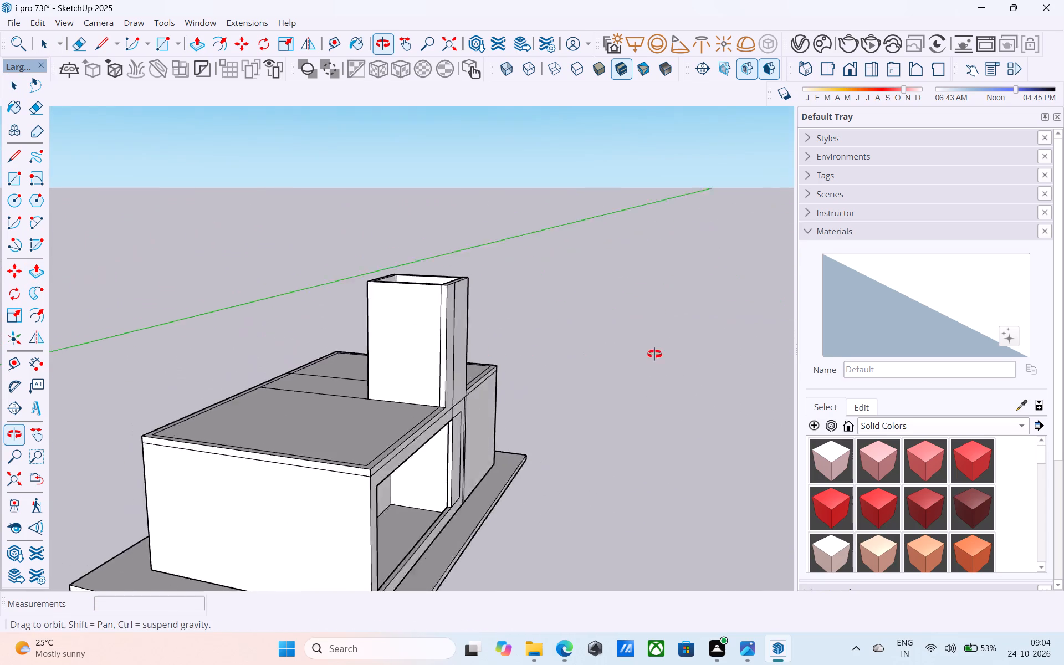
pyautogui.moveTo(654, 354); pyautogui.dragTo(207, 460, button='middle')
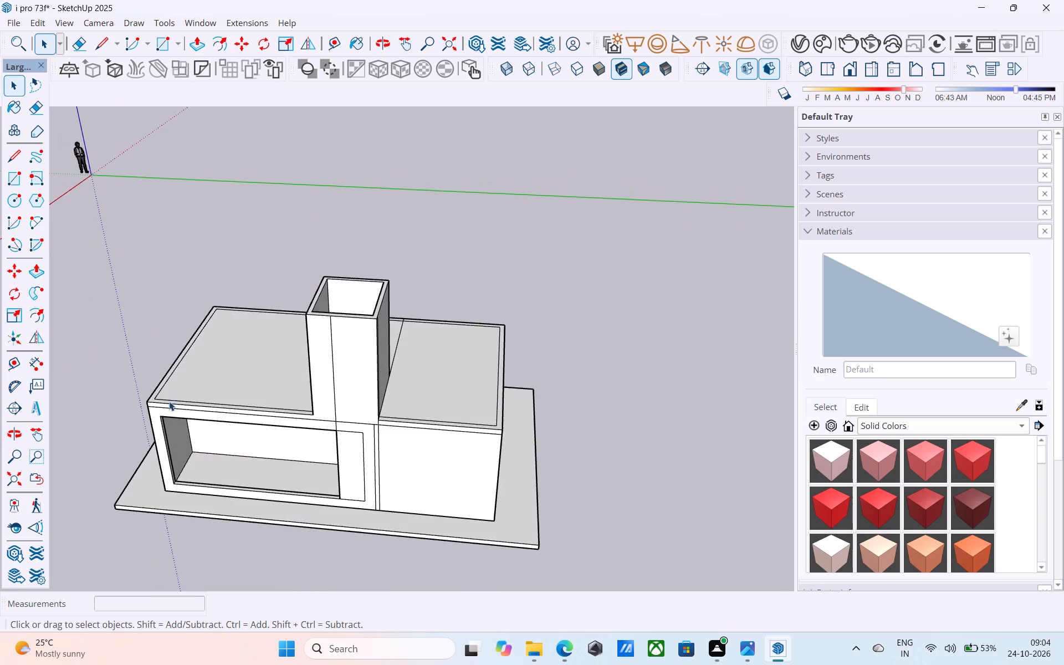
pyautogui.scroll(4, 161, 392)
pyautogui.scroll(-5, 160, 390)
pyautogui.moveTo(177, 385); pyautogui.dragTo(335, 390, button='middle')
pyautogui.scroll(2, 187, 444)
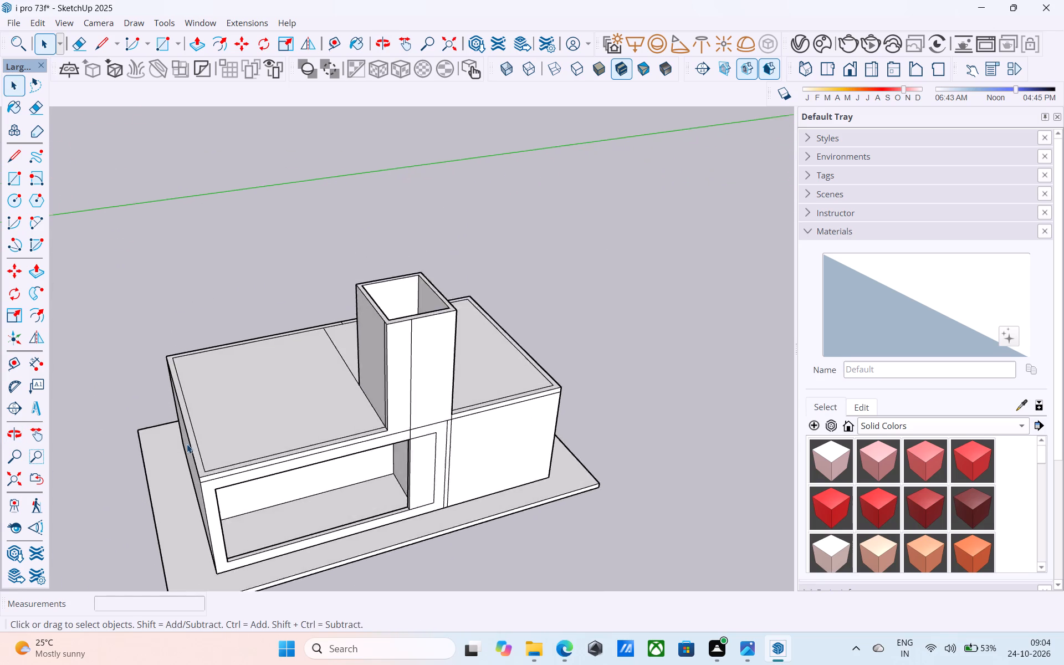
pyautogui.scroll(3, 187, 444)
pyautogui.click(197, 448)
pyautogui.press('p')
pyautogui.click(197, 448)
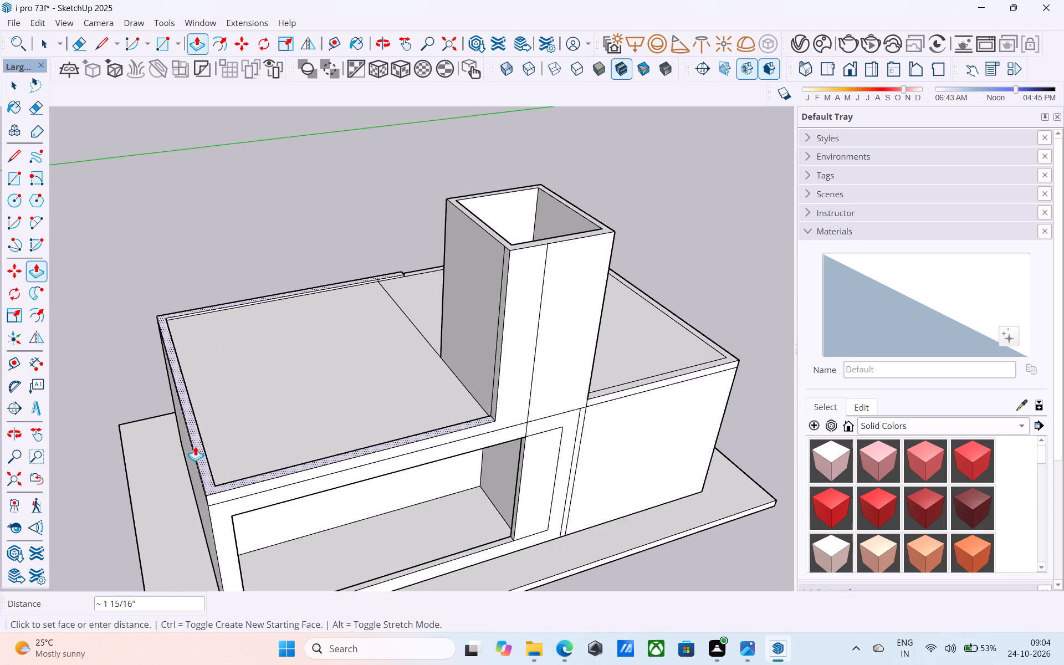
pyautogui.write('10')
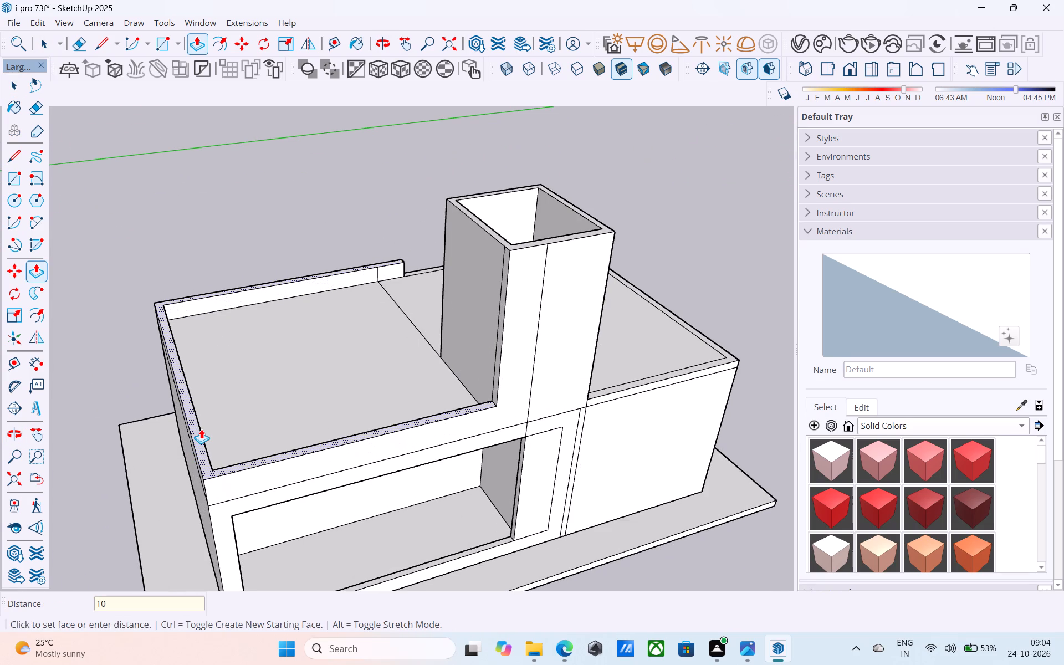
pyautogui.press("'")
pyautogui.press('Return')
pyautogui.press('space')
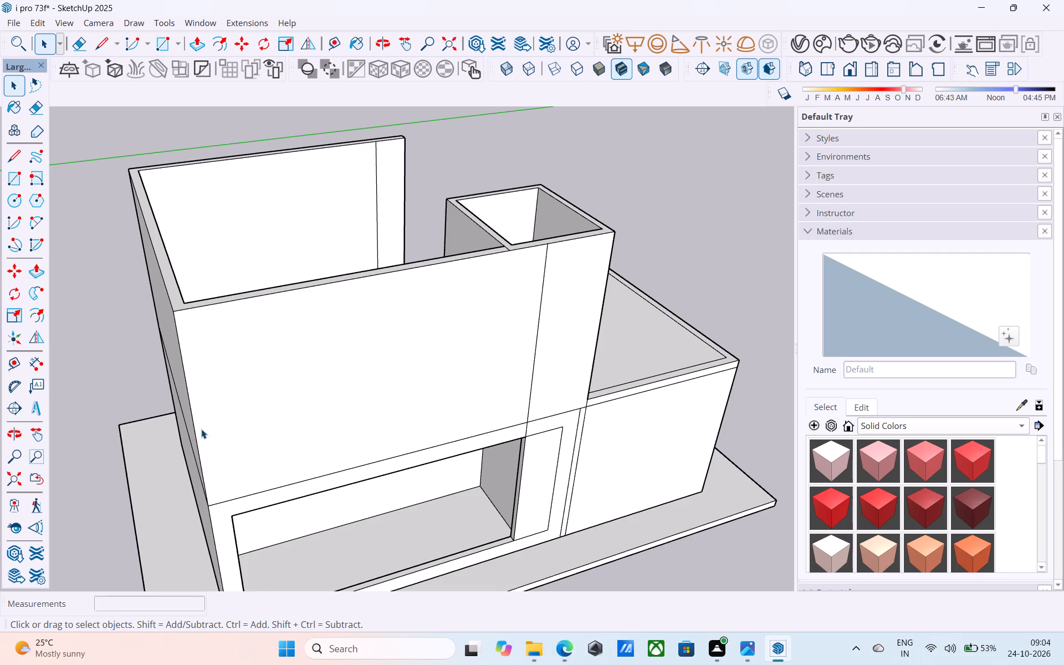
# Push the interior side wall face at the end of the front opening and undo the extra push that follows.
pyautogui.scroll(-7, 193, 419)
pyautogui.moveTo(351, 382); pyautogui.dragTo(265, 249, button='middle')
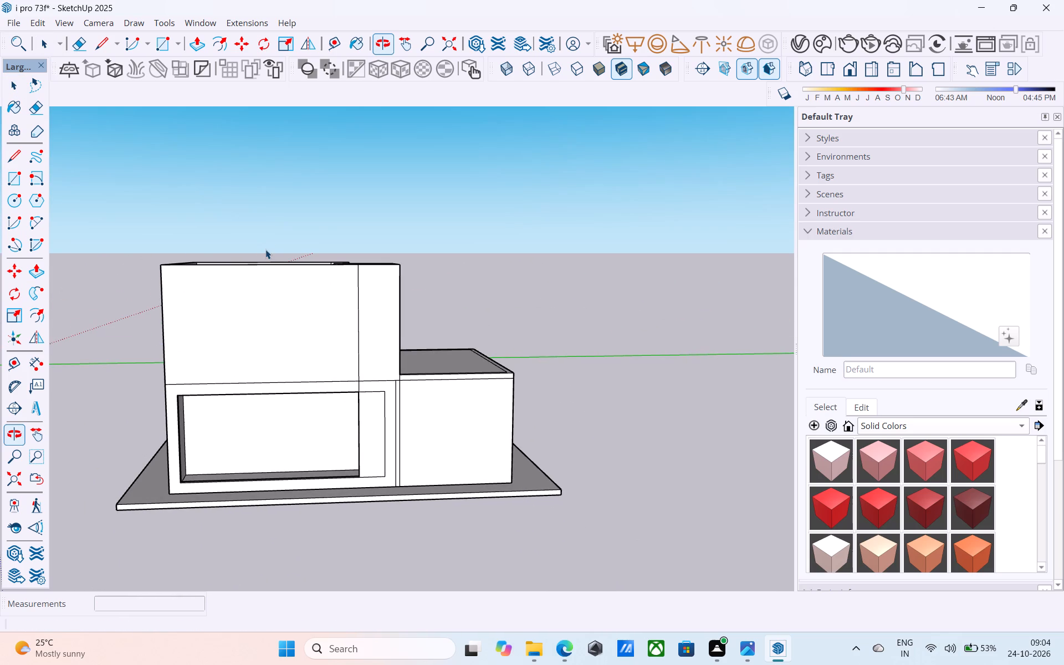
pyautogui.moveTo(382, 250); pyautogui.dragTo(350, 227, button='middle')
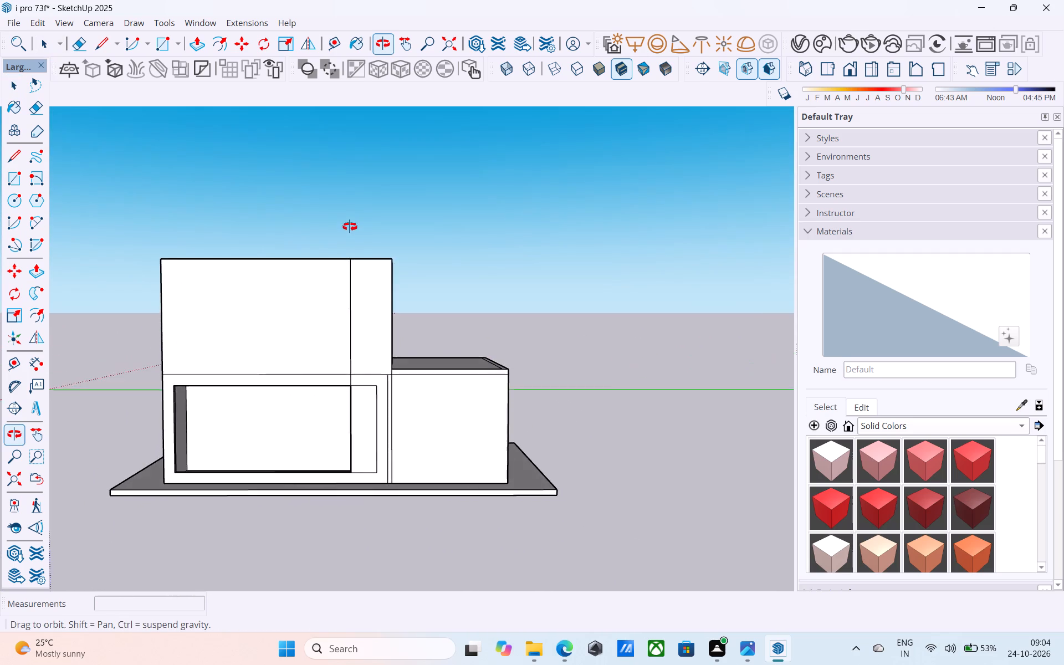
pyautogui.moveTo(350, 227); pyautogui.dragTo(368, 265, button='middle')
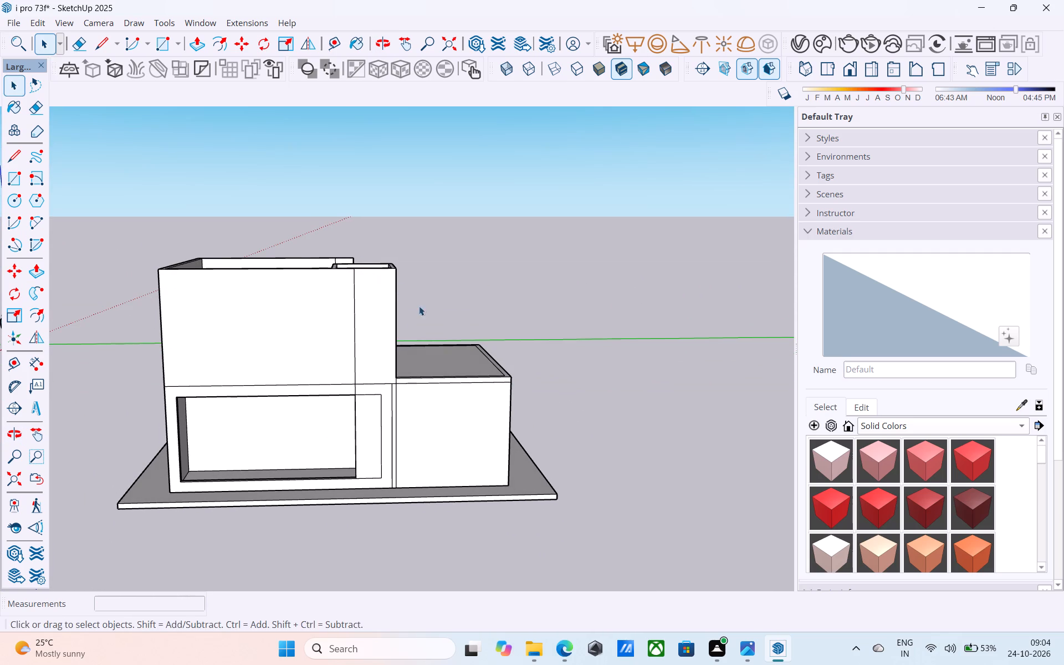
pyautogui.moveTo(424, 351); pyautogui.dragTo(674, 334, button='middle')
pyautogui.scroll(3, 582, 421)
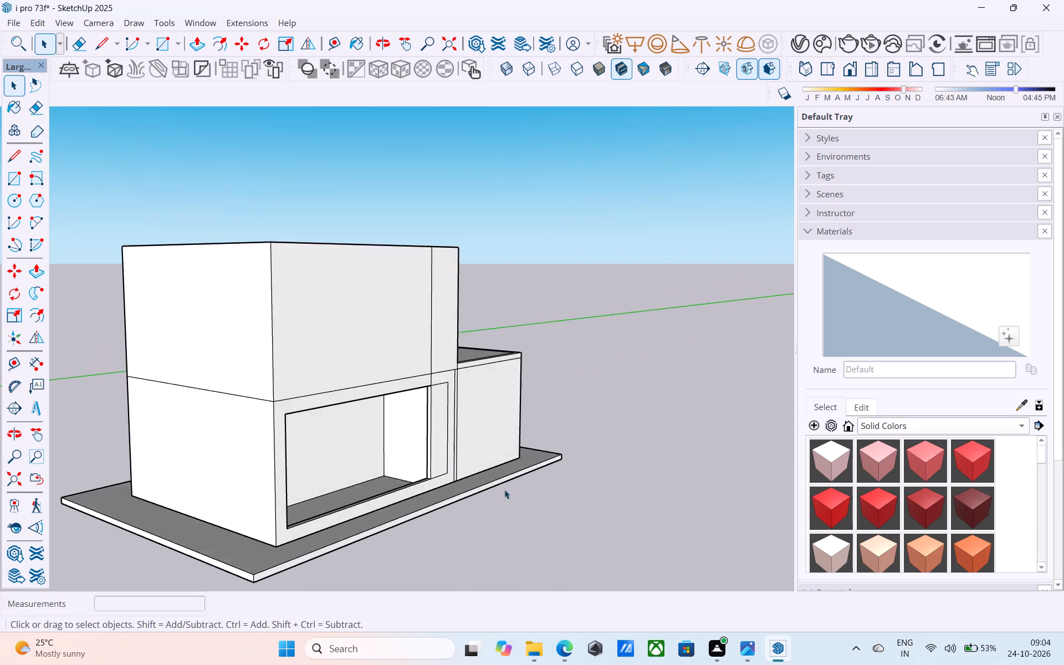
pyautogui.scroll(4, 504, 489)
pyautogui.click(342, 420)
pyautogui.press('p')
pyautogui.click(339, 415)
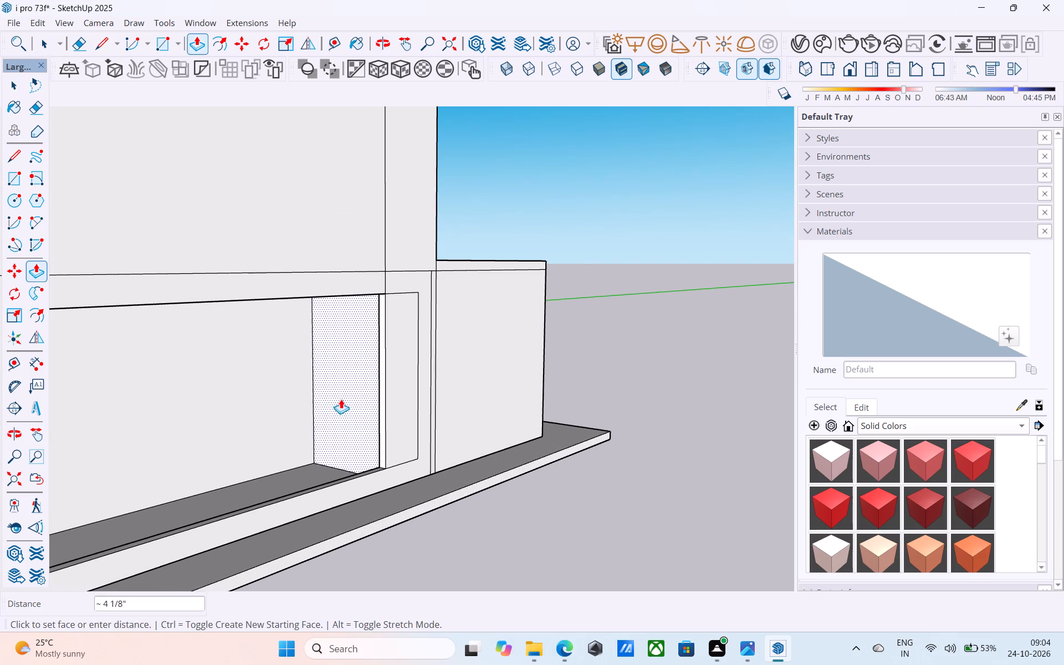
pyautogui.scroll(3, 346, 382)
pyautogui.click(346, 382)
pyautogui.moveTo(377, 408); pyautogui.dragTo(422, 415, button='middle')
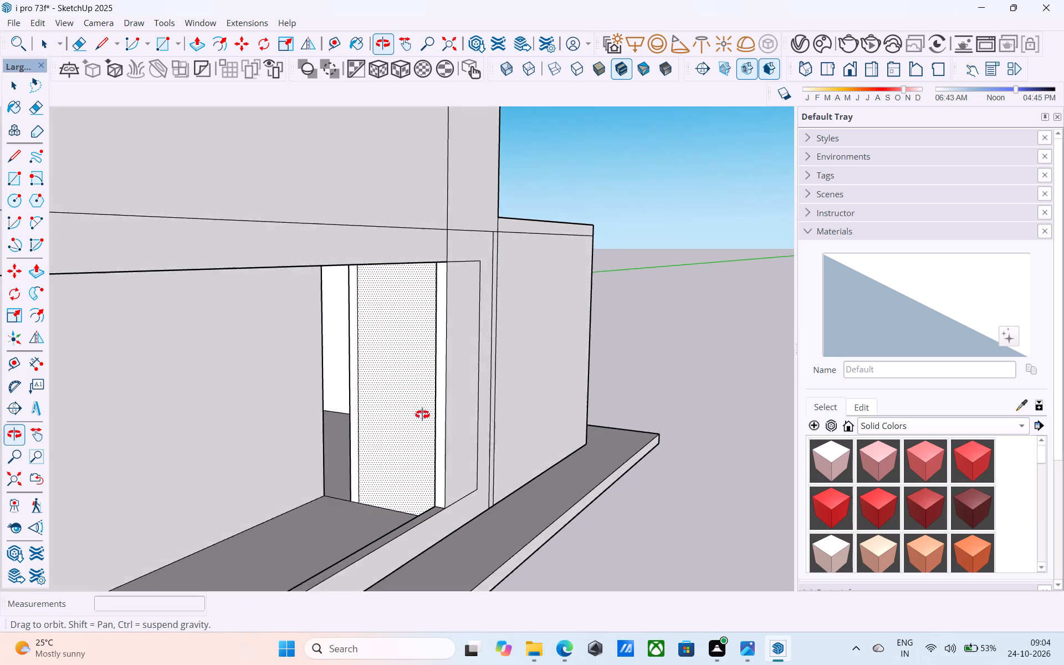
pyautogui.moveTo(422, 415); pyautogui.dragTo(438, 411, button='middle')
pyautogui.scroll(4, 386, 389)
pyautogui.moveTo(374, 389); pyautogui.dragTo(386, 406)
pyautogui.press('space')
pyautogui.hotkey('ctrl', 'z')
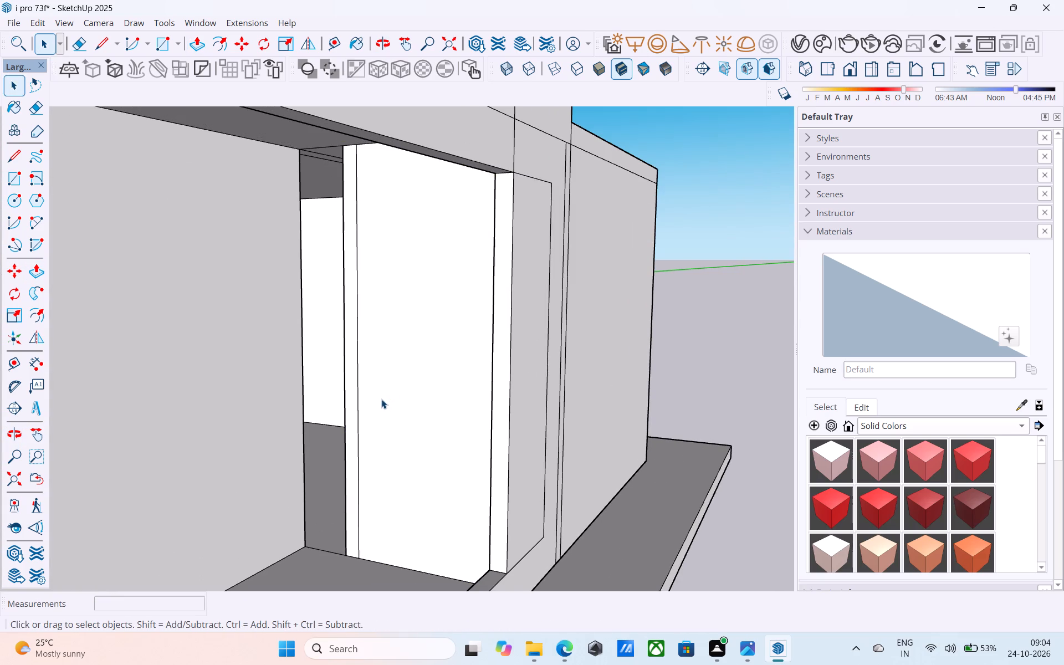
# Extend the narrow end face of the interior side wall 1' 3" across the gap and erase the leftover seam line.
pyautogui.press('space')
pyautogui.scroll(-5, 394, 408)
pyautogui.moveTo(450, 415); pyautogui.dragTo(477, 438, button='middle')
pyautogui.scroll(5, 428, 437)
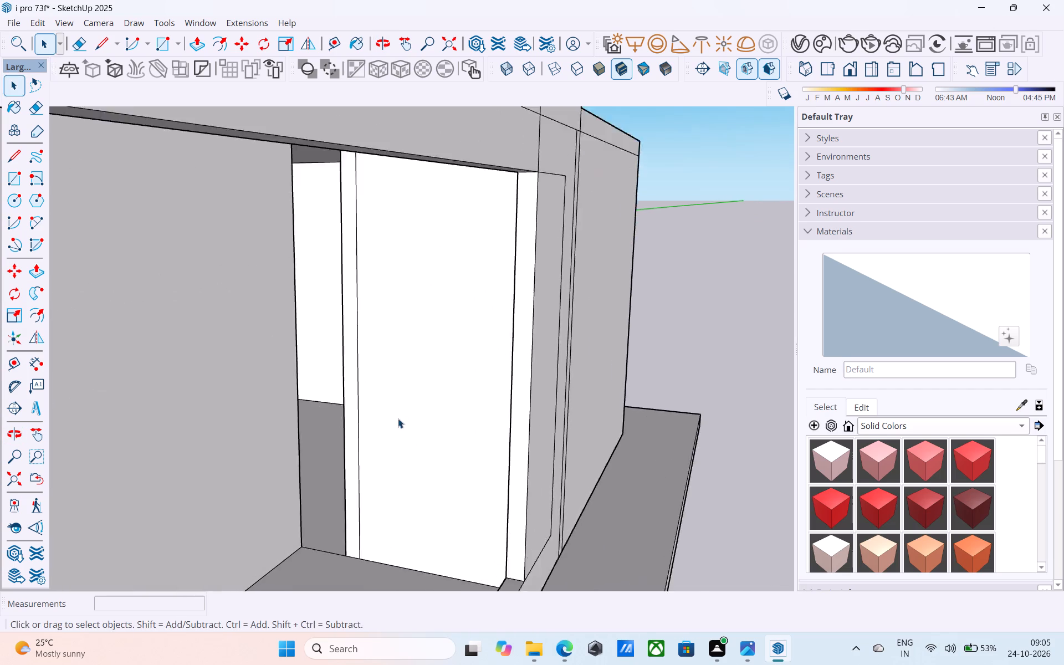
pyautogui.scroll(6, 398, 418)
pyautogui.moveTo(403, 415); pyautogui.dragTo(581, 429, button='middle')
pyautogui.scroll(7, 285, 413)
pyautogui.middleClick(287, 415)
pyautogui.scroll(-4, 285, 413)
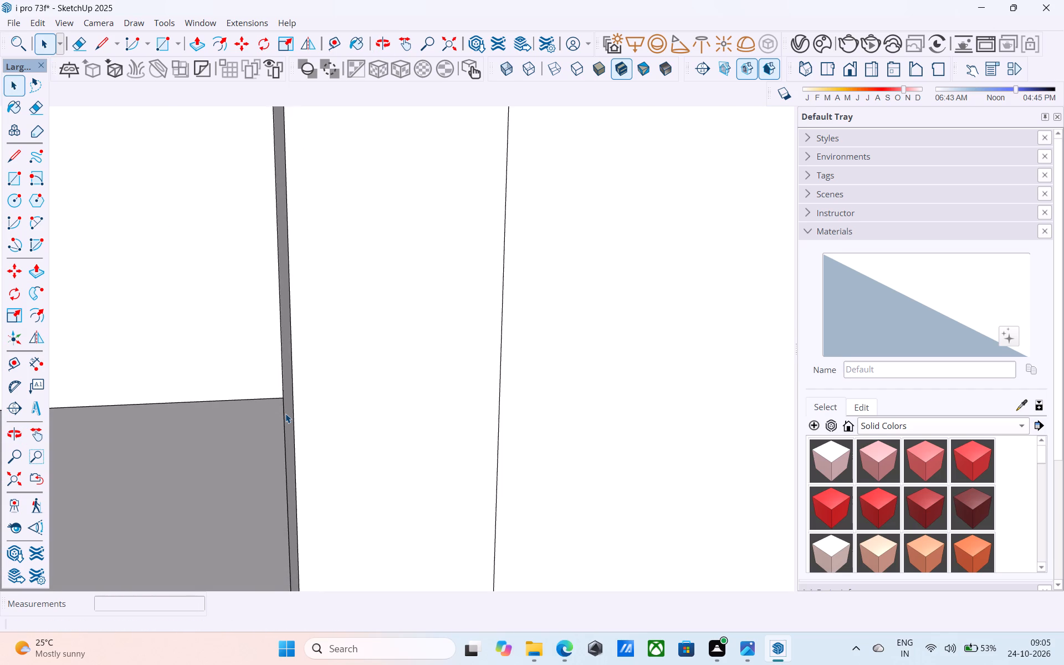
pyautogui.click(285, 413)
pyautogui.moveTo(285, 413); pyautogui.dragTo(306, 411, button='middle')
pyautogui.click(306, 411)
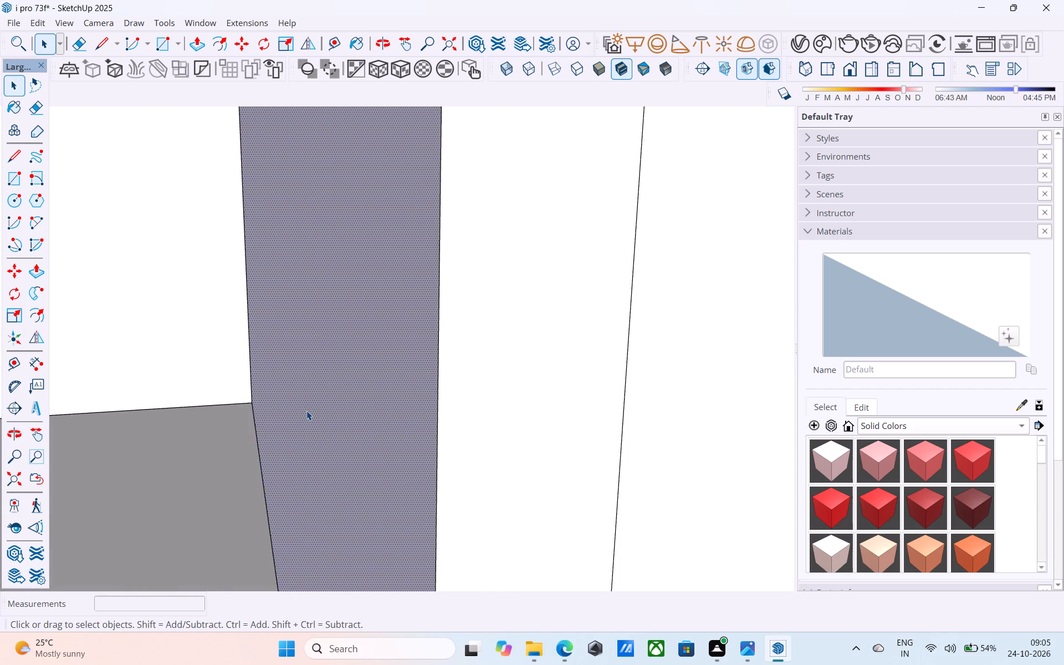
pyautogui.press('p')
pyautogui.click(306, 411)
pyautogui.moveTo(282, 408); pyautogui.dragTo(599, 384, button='middle')
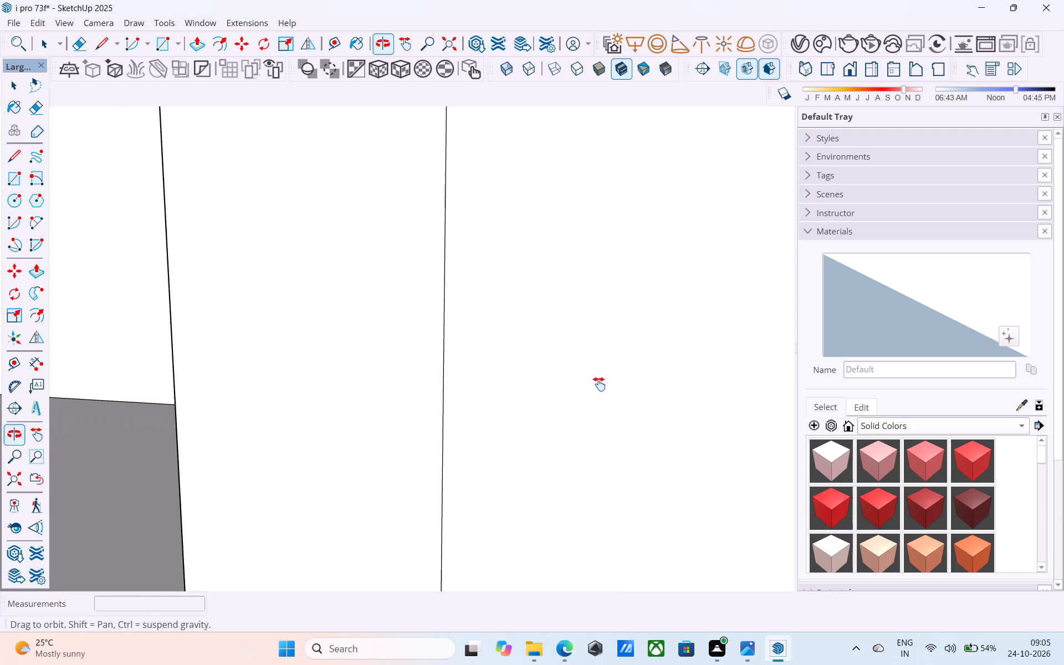
pyautogui.moveTo(599, 384); pyautogui.dragTo(359, 407, button='middle')
pyautogui.scroll(1, 359, 407)
pyautogui.click(228, 324)
pyautogui.scroll(-5, 228, 324)
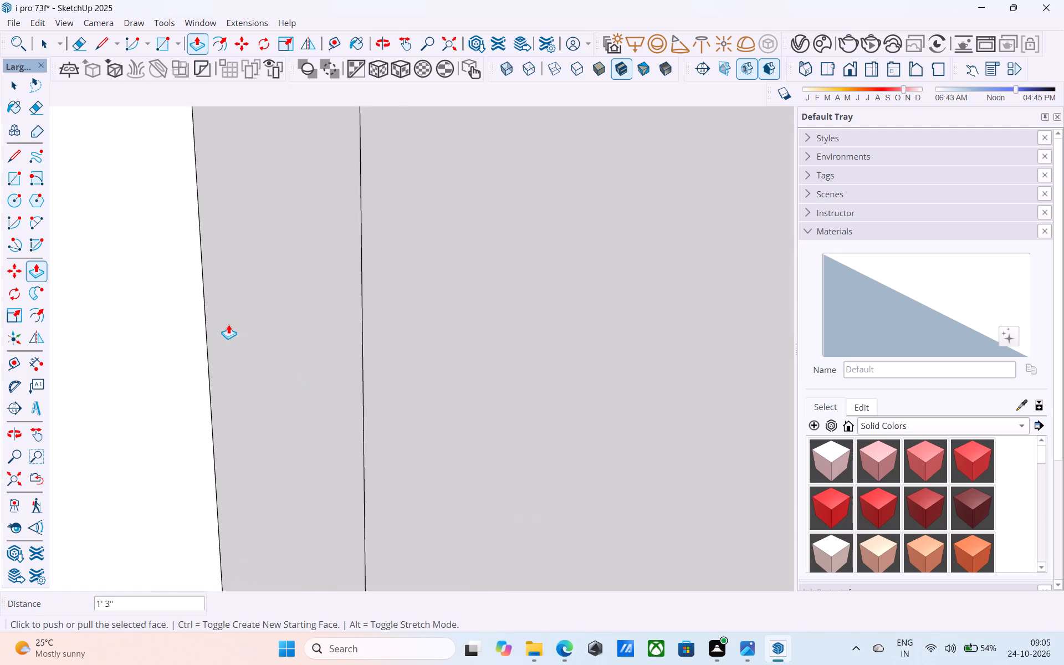
pyautogui.scroll(-5, 252, 335)
pyautogui.press('e')
pyautogui.moveTo(324, 348); pyautogui.dragTo(301, 333)
pyautogui.scroll(-15, 309, 341)
pyautogui.press('space')
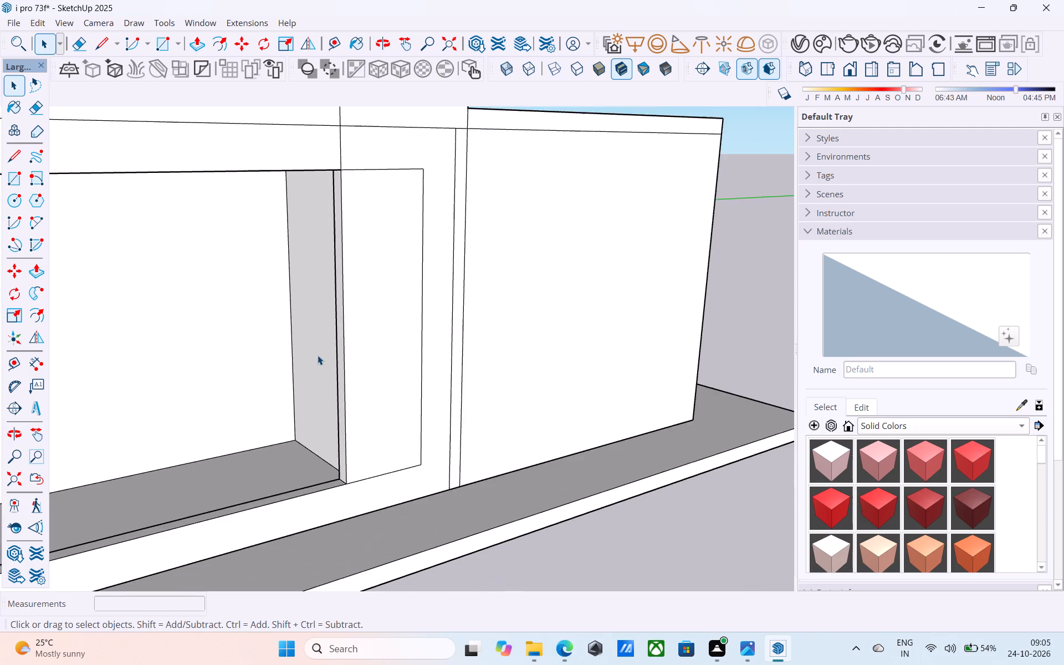
# Push the thin side edge of the front opening back to the interior side wall face to widen the opening.
pyautogui.scroll(-7, 318, 355)
pyautogui.moveTo(327, 357); pyautogui.dragTo(500, 357, button='middle')
pyautogui.scroll(5, 438, 364)
pyautogui.click(441, 366)
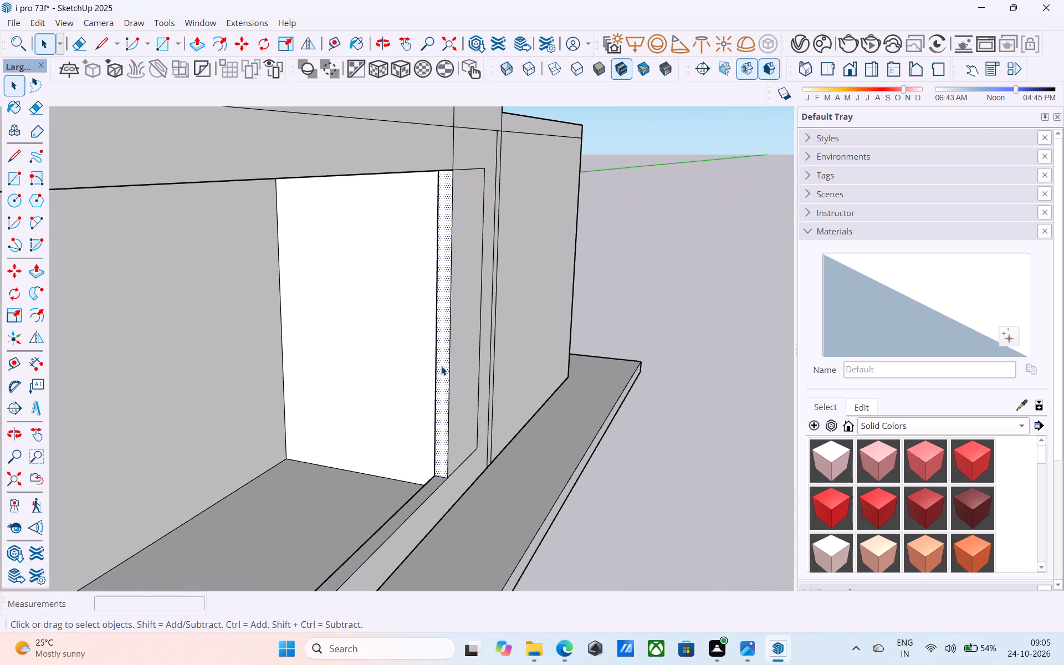
pyautogui.press('p')
pyautogui.click(441, 366)
pyautogui.click(405, 309)
pyautogui.press('space')
# Push the narrow sill face at the bottom of the front opening down 1' to the base.
pyautogui.scroll(-4, 450, 336)
pyautogui.moveTo(447, 336); pyautogui.dragTo(415, 344, button='middle')
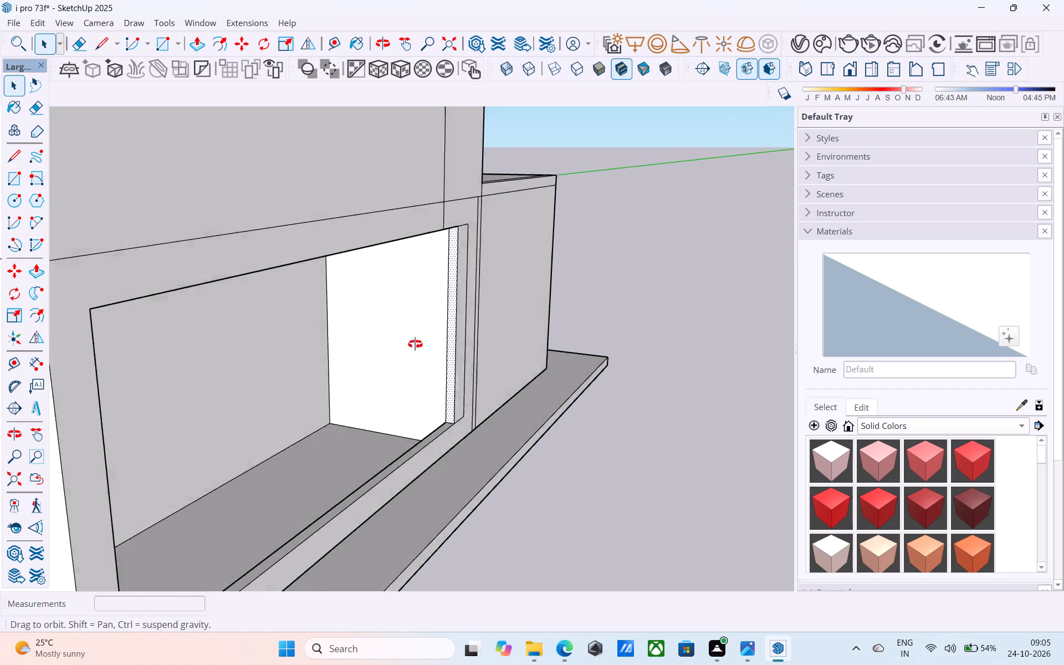
pyautogui.moveTo(415, 344); pyautogui.dragTo(257, 381, button='middle')
pyautogui.scroll(-6, 262, 383)
pyautogui.moveTo(309, 388); pyautogui.dragTo(319, 427, button='middle')
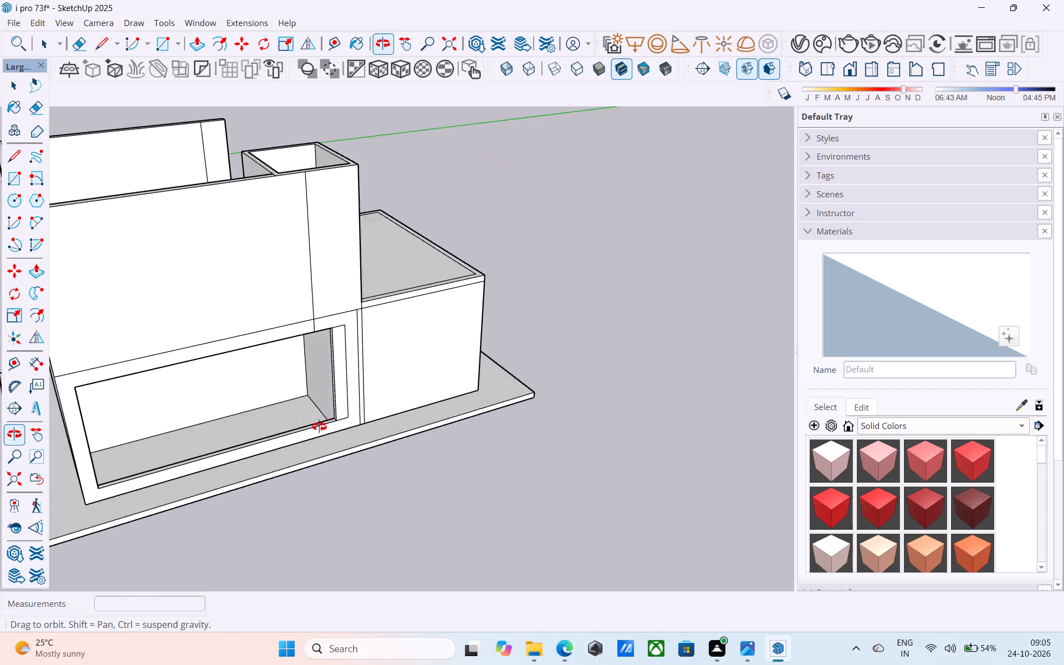
pyautogui.moveTo(319, 427); pyautogui.dragTo(407, 434, button='middle')
pyautogui.scroll(9, 378, 406)
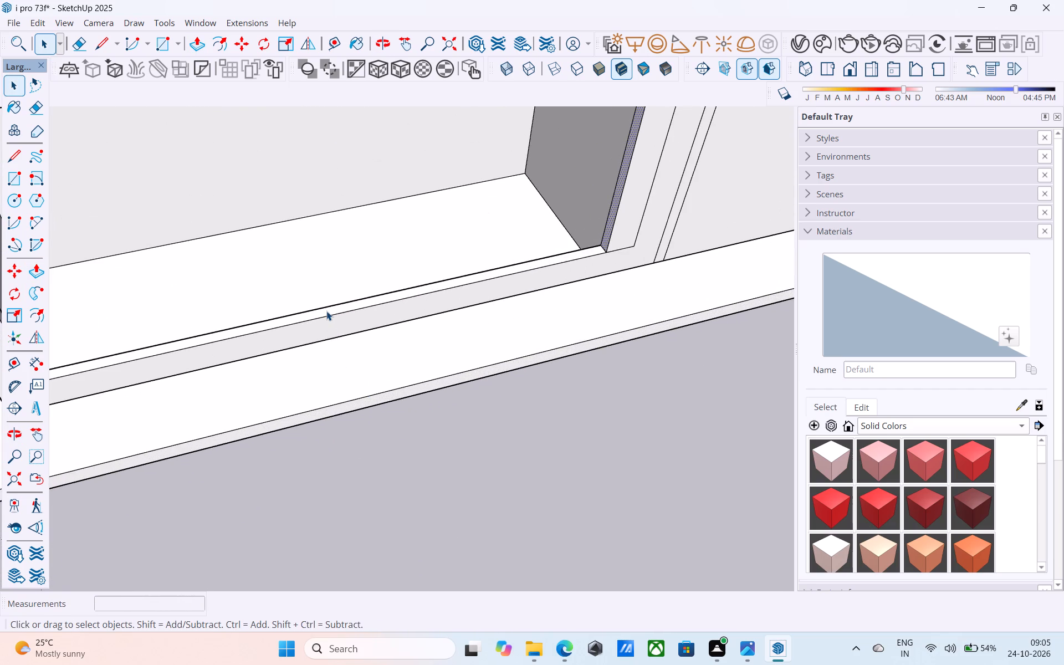
pyautogui.click(326, 311)
pyautogui.press('p')
pyautogui.click(326, 311)
pyautogui.click(338, 348)
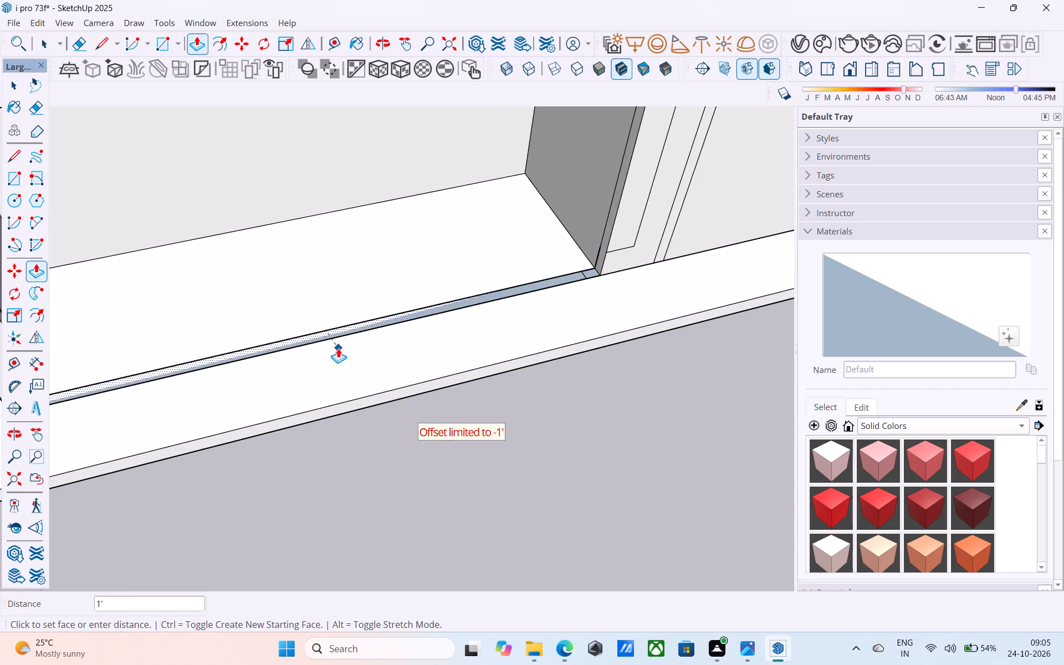
# Draw a small rectangle to close the gap at the end of the front opening's floor, beside the interior side wall.
pyautogui.press('space')
pyautogui.press('r')
pyautogui.scroll(1, 547, 278)
pyautogui.scroll(-1, 550, 277)
pyautogui.scroll(6, 552, 276)
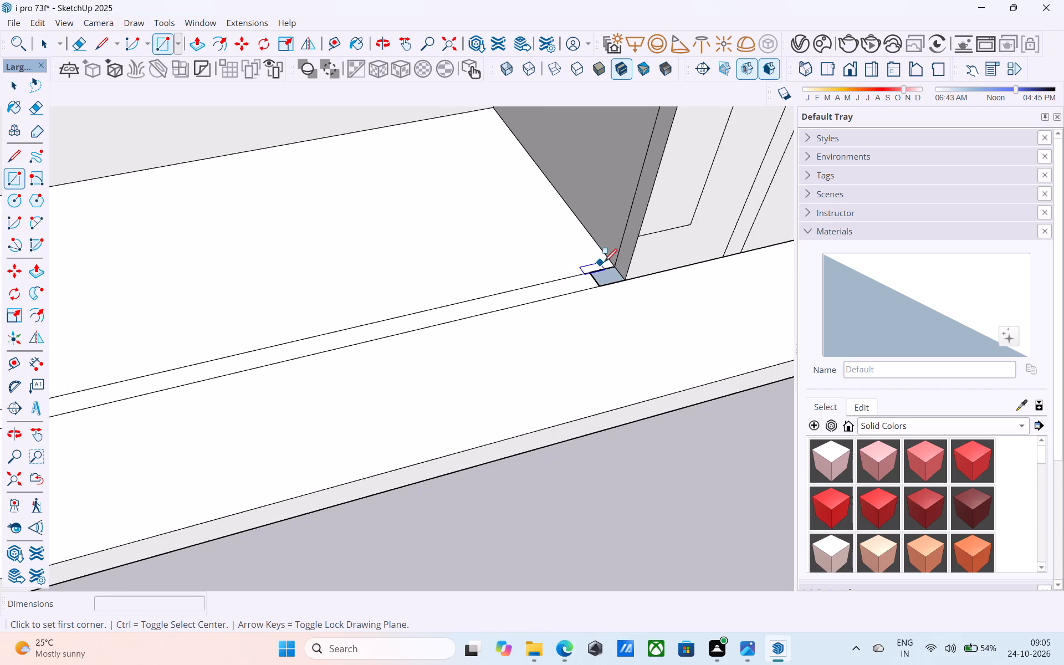
pyautogui.click(612, 267)
pyautogui.click(597, 284)
# Delete the unwanted faces covering the front opening.
pyautogui.press('space')
pyautogui.click(593, 273)
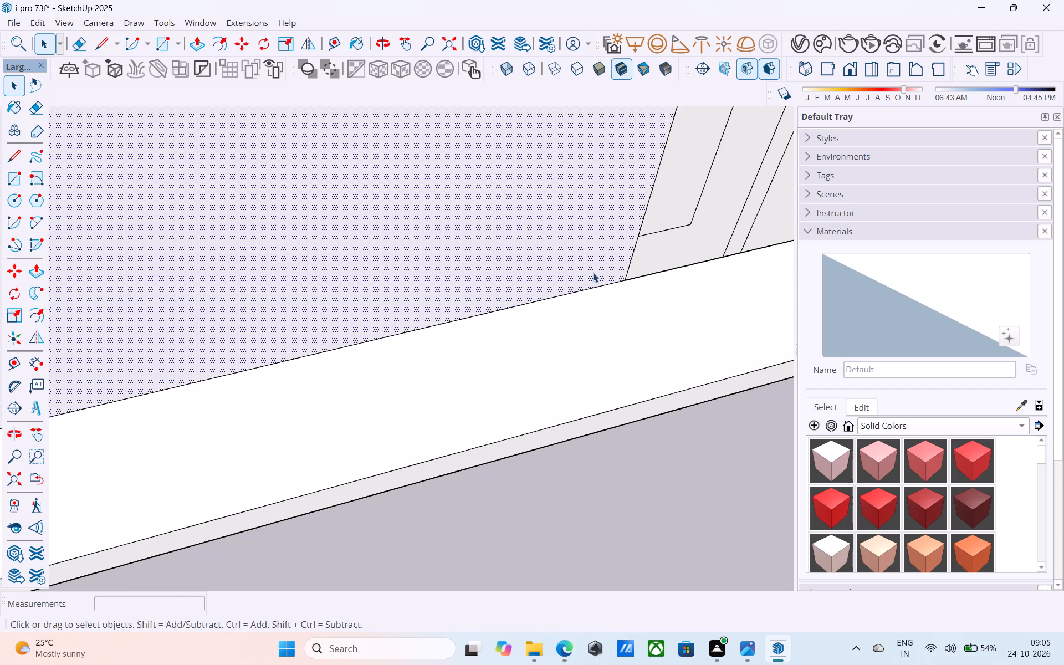
pyautogui.press('Delete')
pyautogui.click(583, 250)
pyautogui.press('Delete')
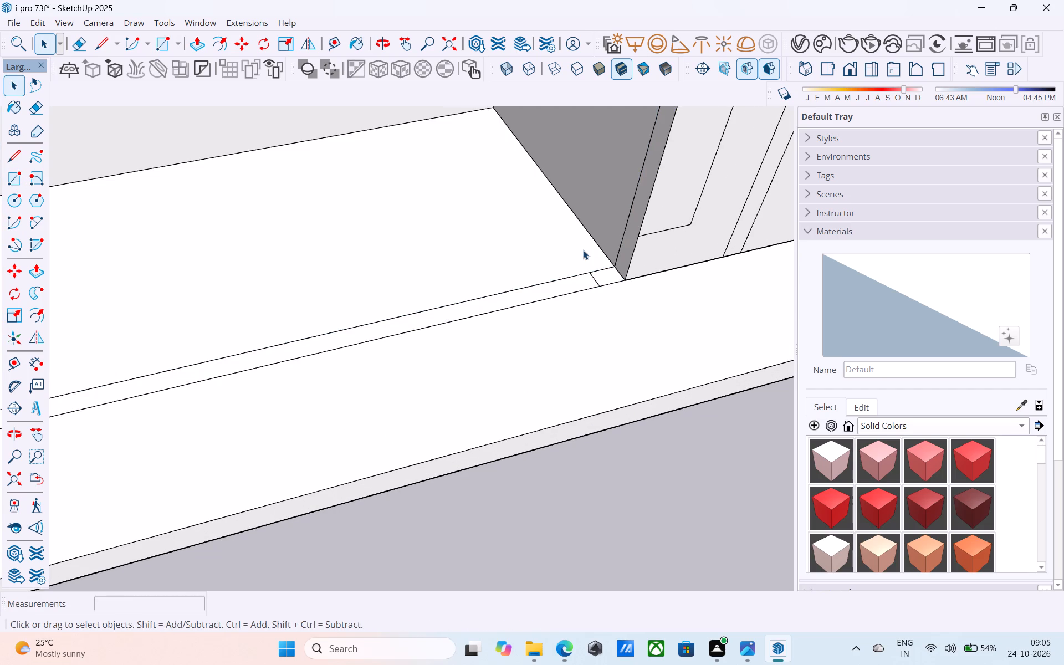
# Erase the short seam line across the floor strip at the end of the front opening.
pyautogui.press('r')
pyautogui.press('e')
pyautogui.scroll(3, 595, 282)
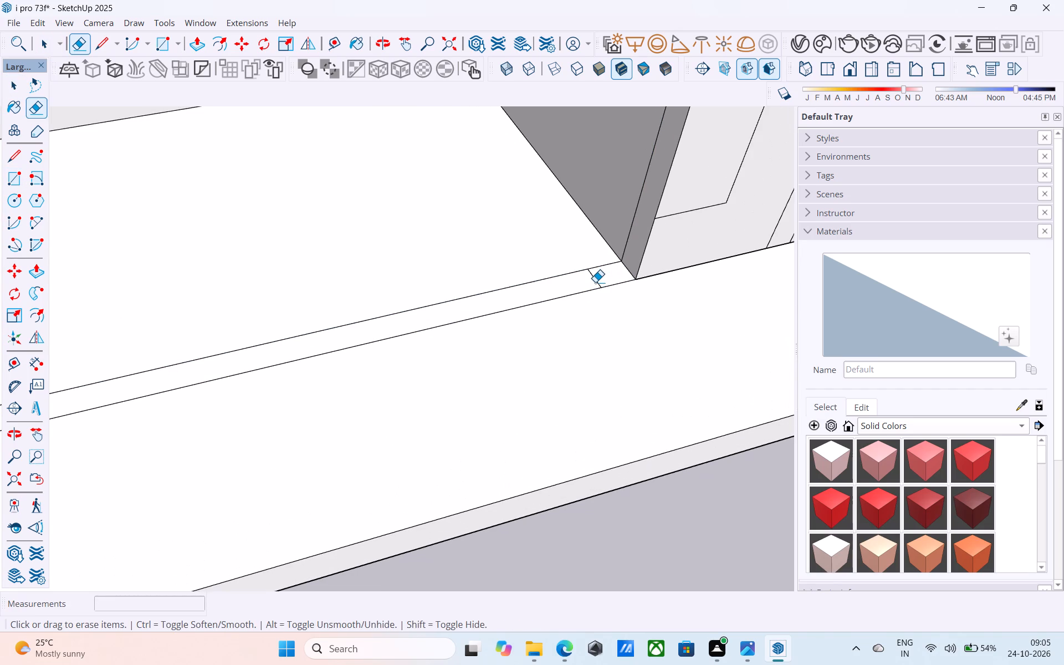
pyautogui.click(595, 282)
pyautogui.press('space')
# Examine the front opening from outside, from below and from above.
pyautogui.scroll(-18, 595, 279)
pyautogui.moveTo(463, 424); pyautogui.dragTo(663, 212, button='middle')
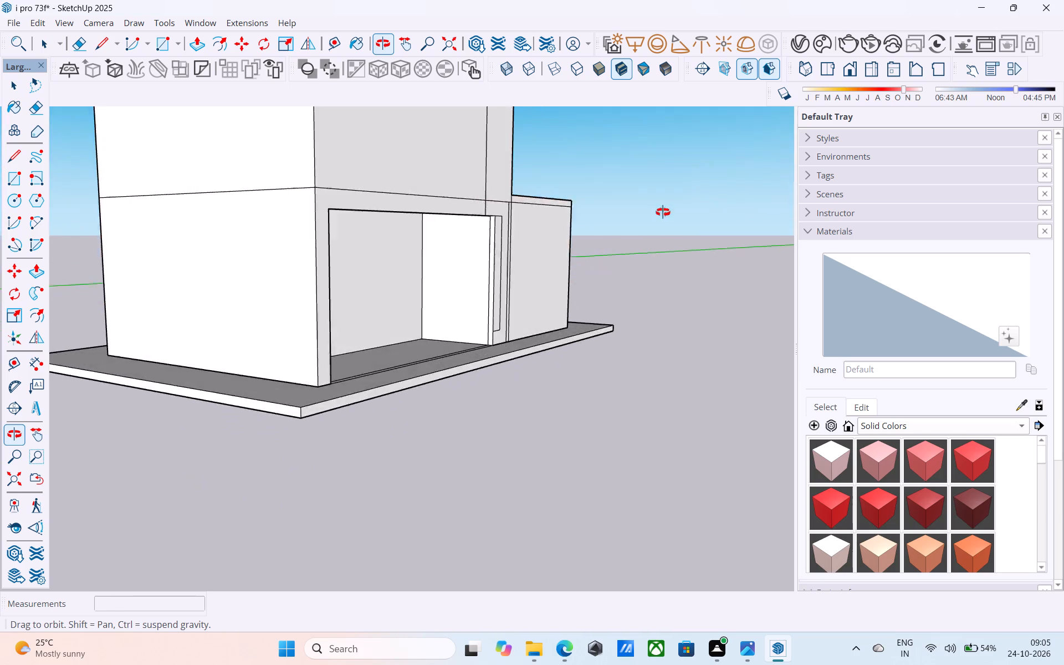
pyautogui.moveTo(663, 212); pyautogui.dragTo(587, 102, button='middle')
pyautogui.middleClick(588, 101)
pyautogui.scroll(7, 471, 211)
pyautogui.moveTo(458, 229); pyautogui.dragTo(462, 240, button='middle')
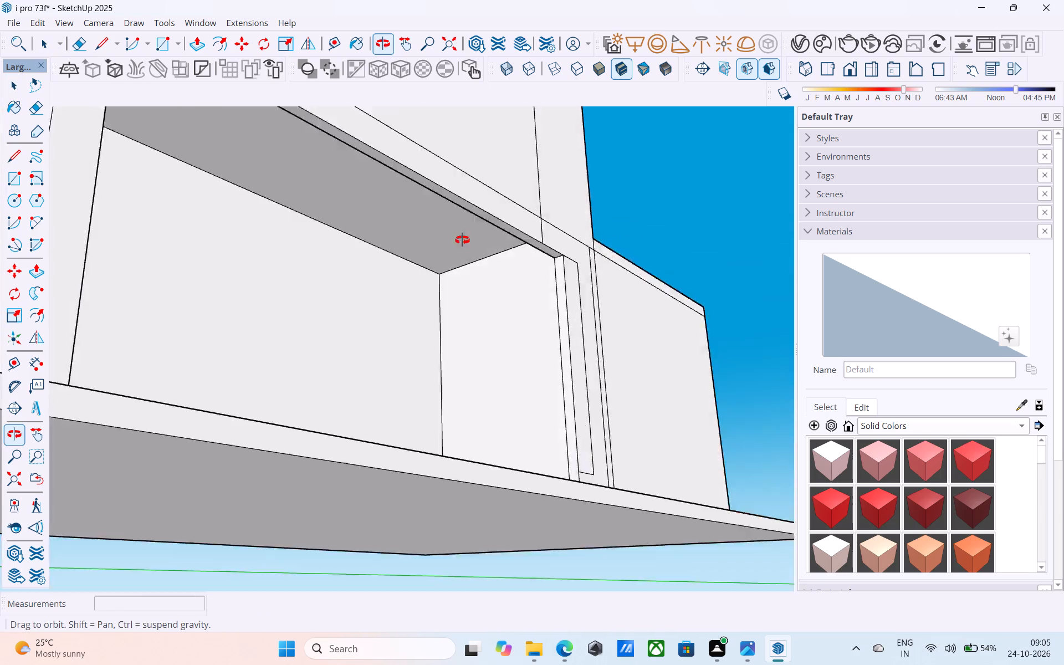
pyautogui.moveTo(462, 240); pyautogui.dragTo(372, 347, button='middle')
pyautogui.keyDown('shift'); pyautogui.moveTo(320, 342); pyautogui.dragTo(396, 287, button='middle'); pyautogui.keyUp('shift')
pyautogui.scroll(-7, 392, 283)
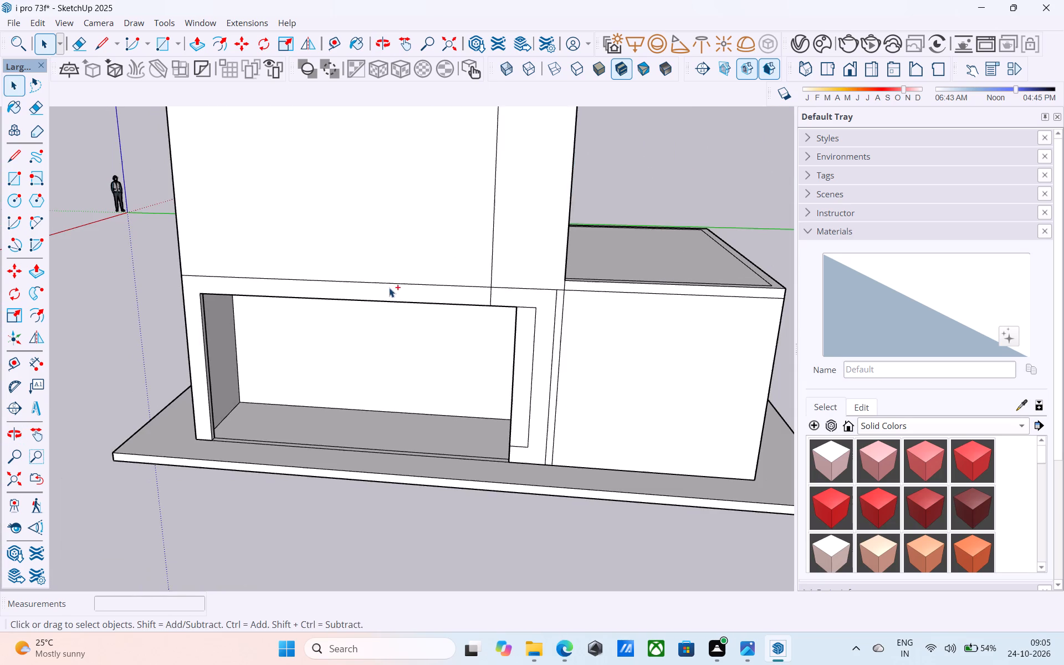
# Save the model.
pyautogui.hotkey('ctrl', 's')
# Erase the short seam line across the top rim of the low roof section's rear wall.
pyautogui.scroll(-7, 390, 286)
pyautogui.keyDown('shift'); pyautogui.moveTo(394, 290); pyautogui.dragTo(423, 340, button='middle'); pyautogui.keyUp('shift')
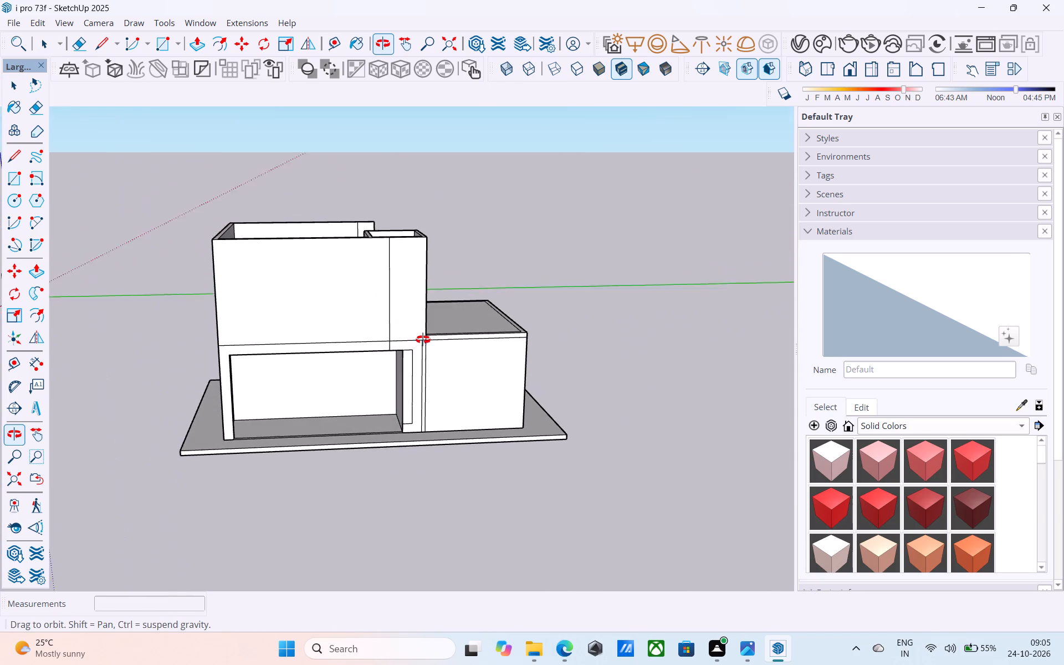
pyautogui.keyDown('shift'); pyautogui.moveTo(423, 340); pyautogui.dragTo(0, 381, button='middle'); pyautogui.keyUp('shift')
pyautogui.keyDown('shift'); pyautogui.moveTo(470, 354); pyautogui.dragTo(290, 397, button='middle'); pyautogui.keyUp('shift')
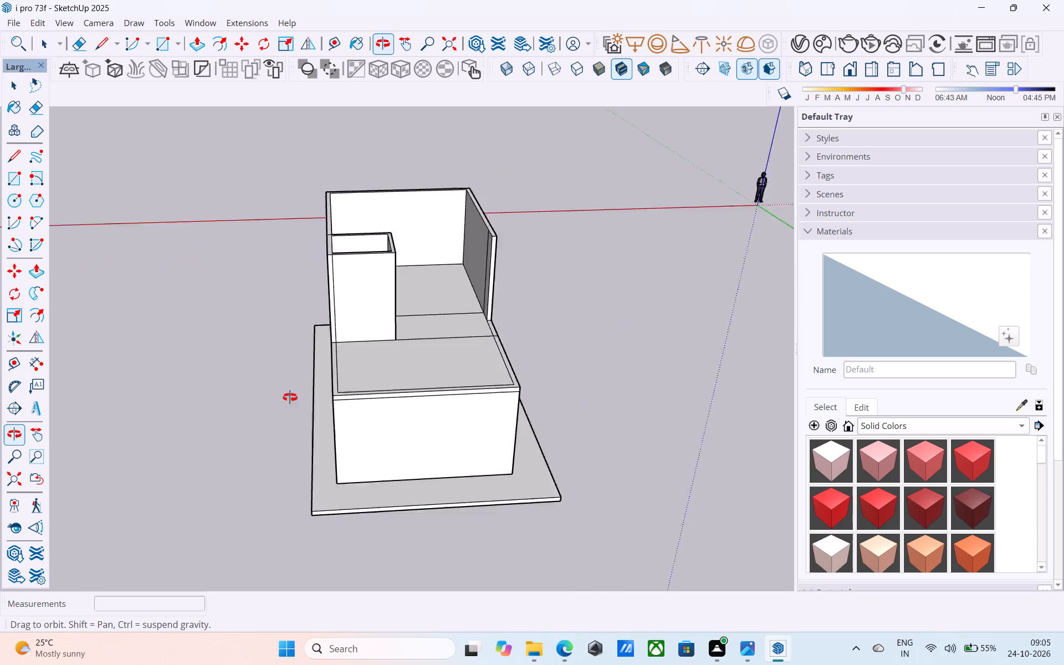
pyautogui.keyDown('shift'); pyautogui.moveTo(290, 397); pyautogui.dragTo(53, 433, button='middle'); pyautogui.keyUp('shift')
pyautogui.scroll(5, 378, 417)
pyautogui.scroll(9, 452, 363)
pyautogui.press('e')
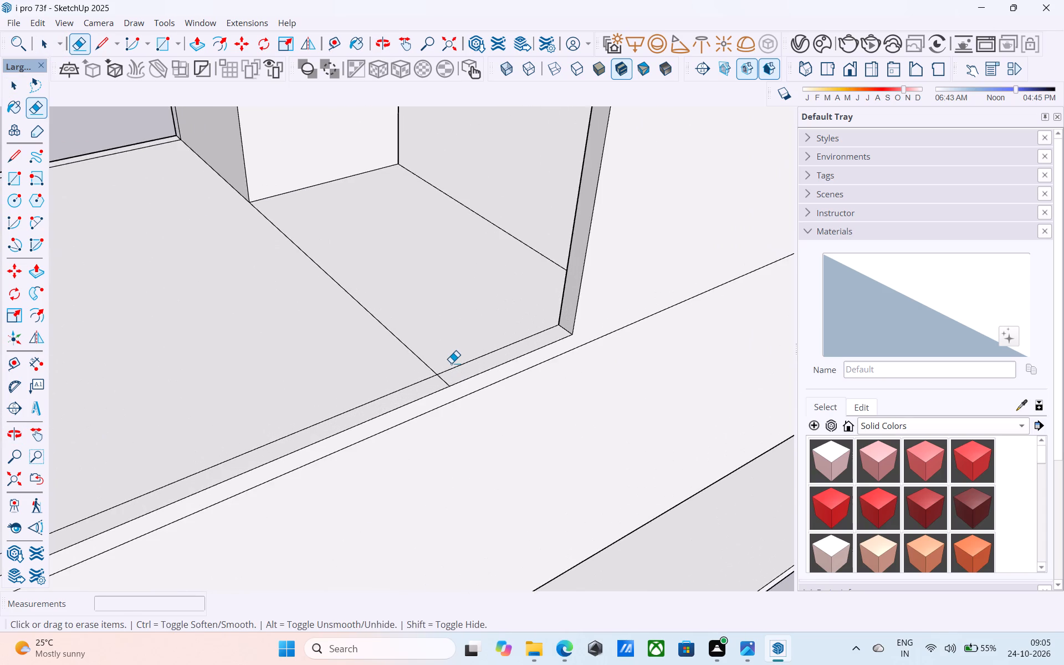
pyautogui.scroll(4, 451, 363)
pyautogui.click(443, 391)
# Push/Pull the wall rim around the low roof section up 10'.
pyautogui.scroll(-4, 548, 351)
pyautogui.scroll(1, 555, 352)
pyautogui.scroll(-8, 557, 352)
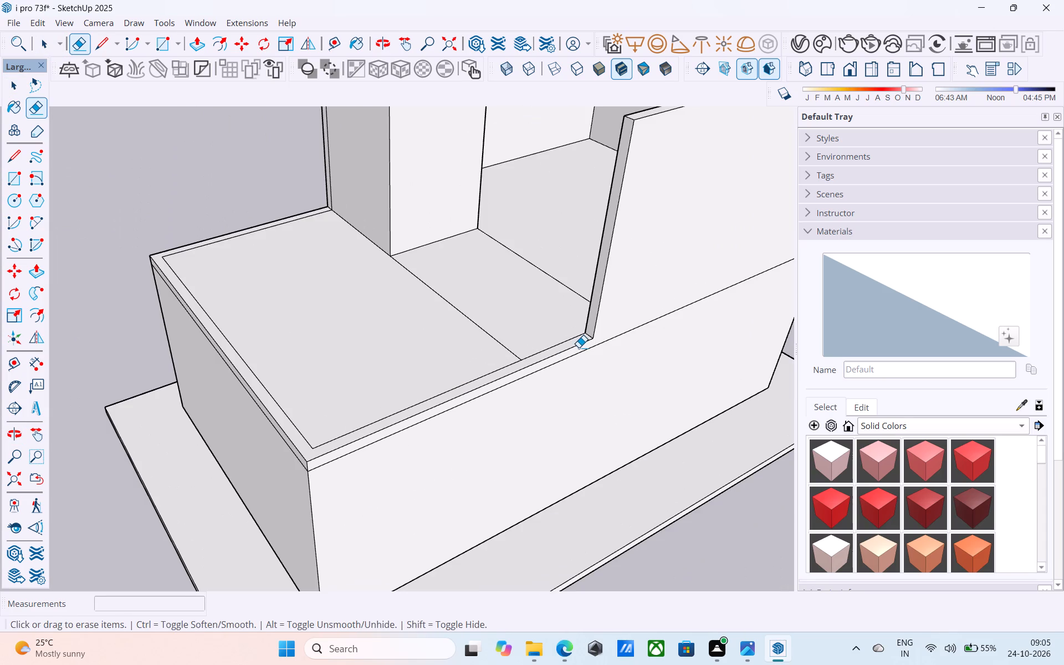
pyautogui.press('space')
pyautogui.click(378, 427)
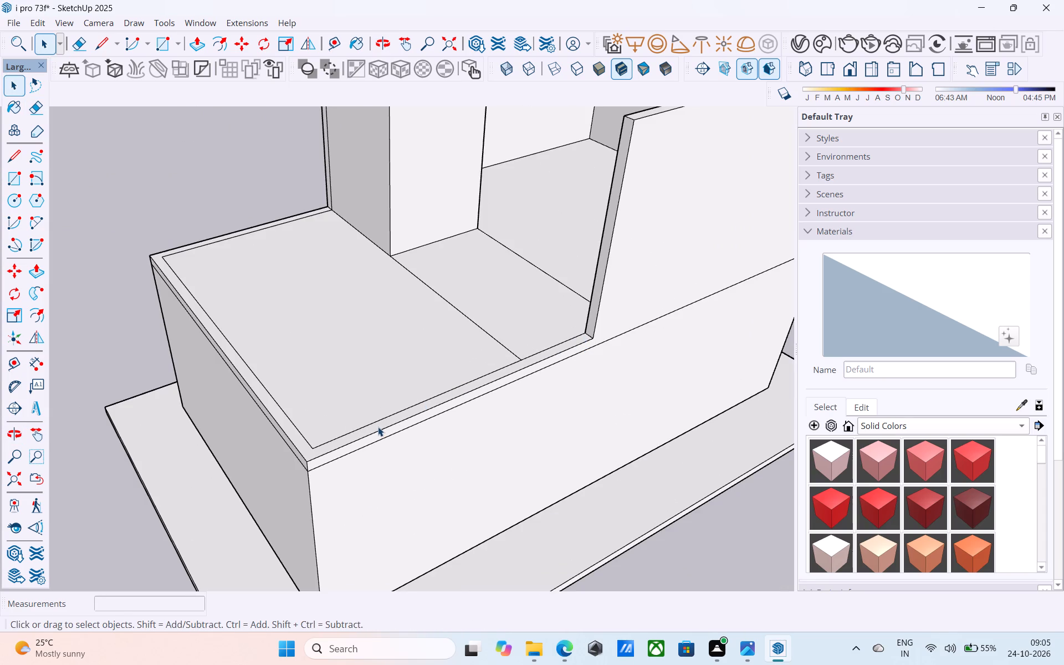
pyautogui.press('p')
pyautogui.click(378, 427)
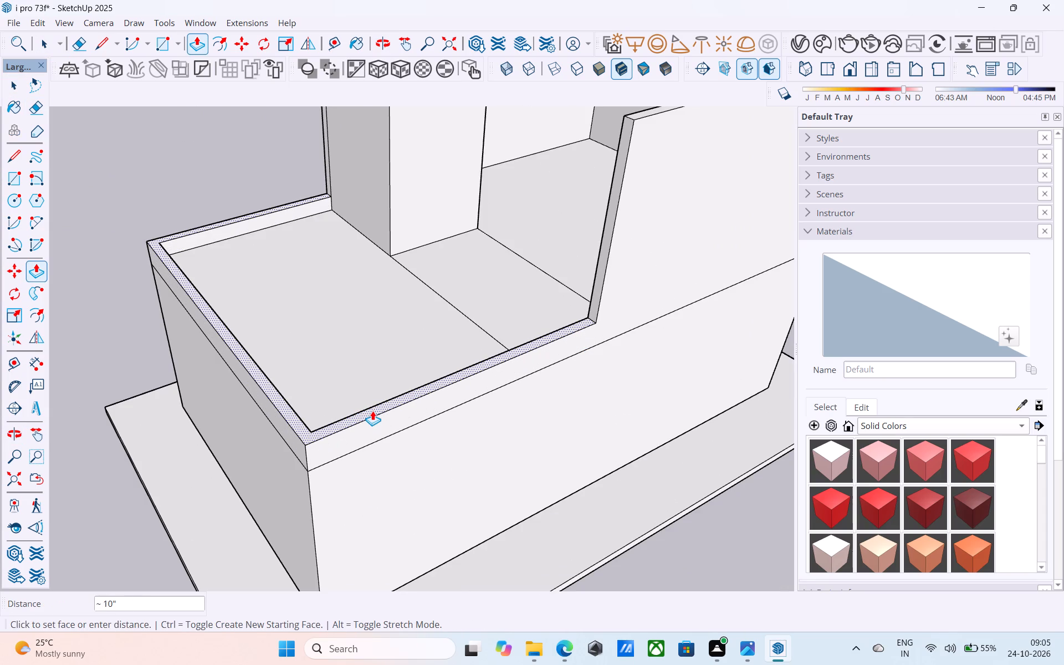
pyautogui.write("10'")
pyautogui.press('Return')
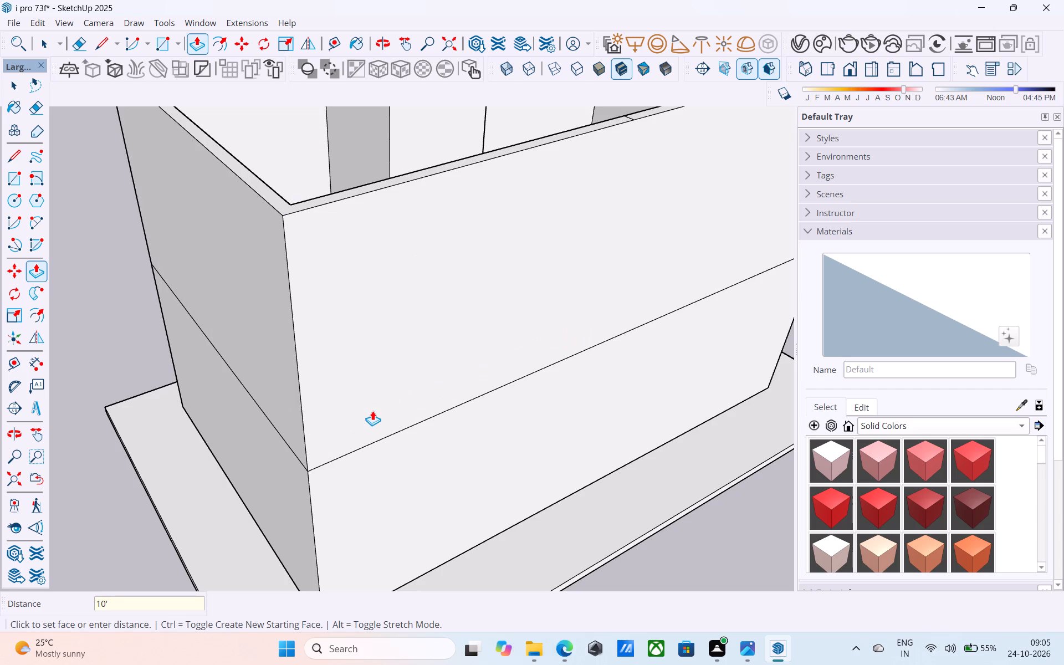
# Erase the vertical seam lines on the inner face of the upper floor's back wall.
pyautogui.press('space')
pyautogui.scroll(-12, 372, 411)
pyautogui.moveTo(360, 419); pyautogui.dragTo(797, 411, button='middle')
pyautogui.moveTo(360, 405); pyautogui.dragTo(618, 387, button='middle')
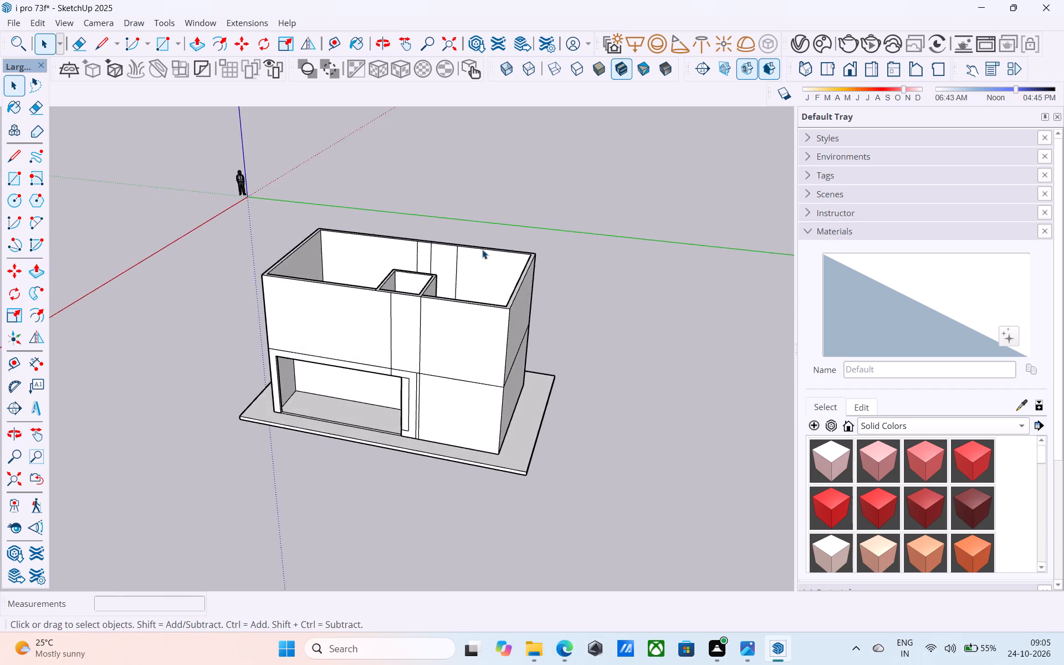
pyautogui.moveTo(482, 251); pyautogui.dragTo(461, 323, button='middle')
pyautogui.scroll(7, 454, 240)
pyautogui.press('e')
pyautogui.moveTo(473, 311); pyautogui.dragTo(462, 304)
pyautogui.moveTo(475, 314); pyautogui.dragTo(473, 306)
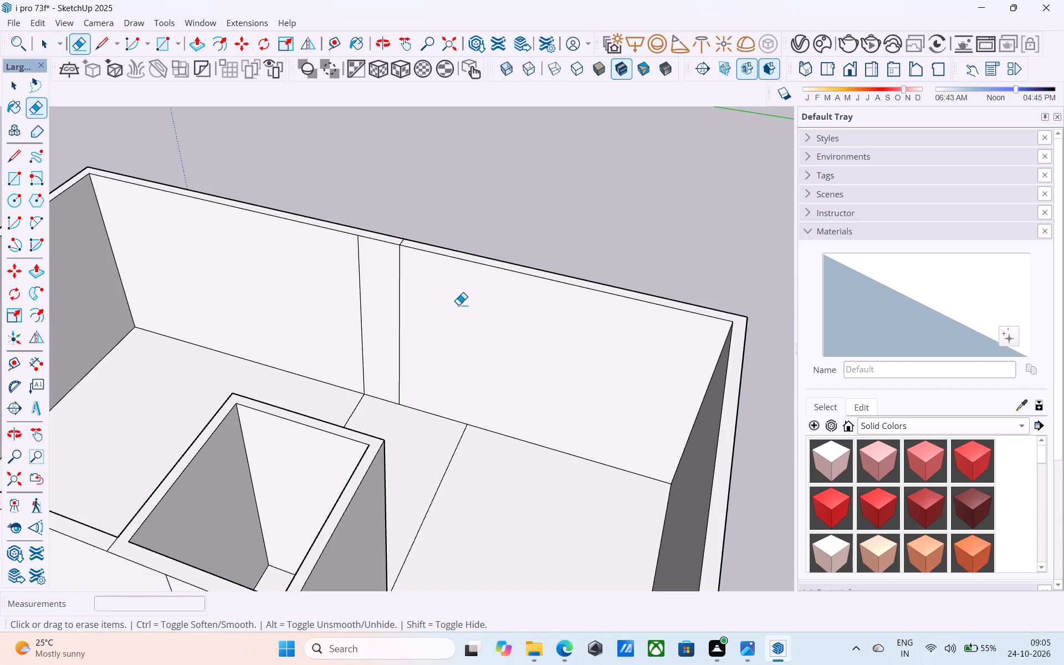
pyautogui.moveTo(436, 302); pyautogui.dragTo(340, 290)
# Erase the seam lines crossing the upper floor between the small shaft and the back wall.
pyautogui.moveTo(469, 448); pyautogui.dragTo(428, 457)
pyautogui.moveTo(380, 397); pyautogui.dragTo(318, 397)
pyautogui.hotkey('ctrl', 'z')
pyautogui.moveTo(338, 396); pyautogui.dragTo(230, 425, button='middle')
pyautogui.scroll(5, 295, 437)
pyautogui.moveTo(305, 429); pyautogui.dragTo(290, 420)
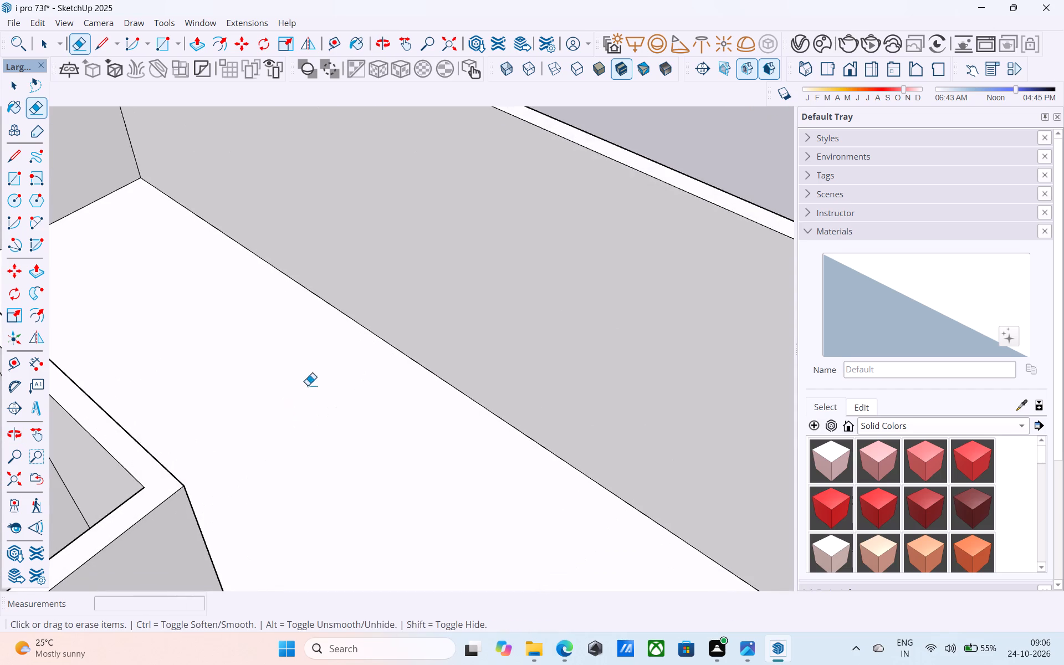
# Erase the short seam line across the top of the upper floor's back wall.
pyautogui.scroll(-6, 312, 383)
pyautogui.scroll(11, 411, 252)
pyautogui.moveTo(360, 231); pyautogui.dragTo(355, 227)
pyautogui.scroll(-7, 354, 224)
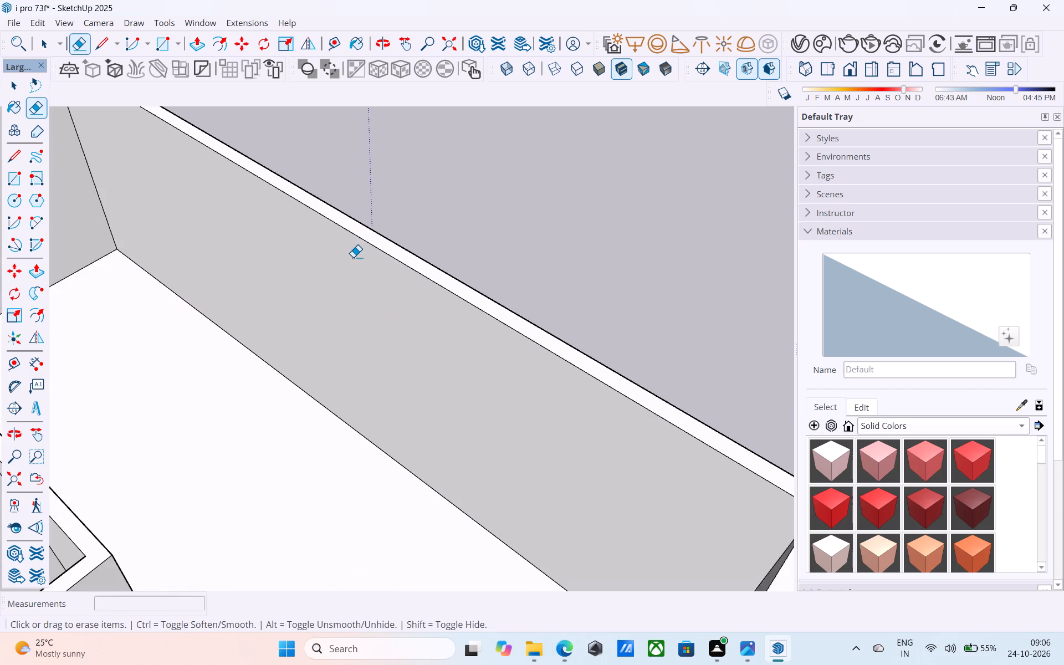
pyautogui.scroll(-12, 353, 257)
pyautogui.press('space')
# Examine the front facade and the upper-floor walls from several angles.
pyautogui.moveTo(292, 357); pyautogui.dragTo(576, 154, button='middle')
pyautogui.scroll(1, 510, 280)
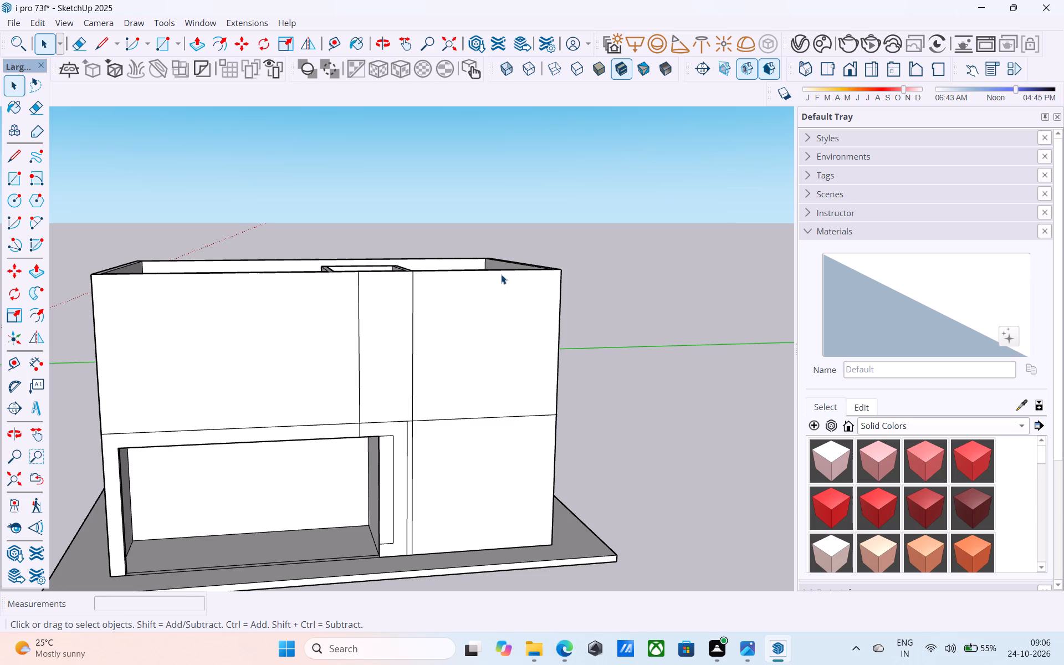
pyautogui.moveTo(471, 278); pyautogui.dragTo(442, 293, button='middle')
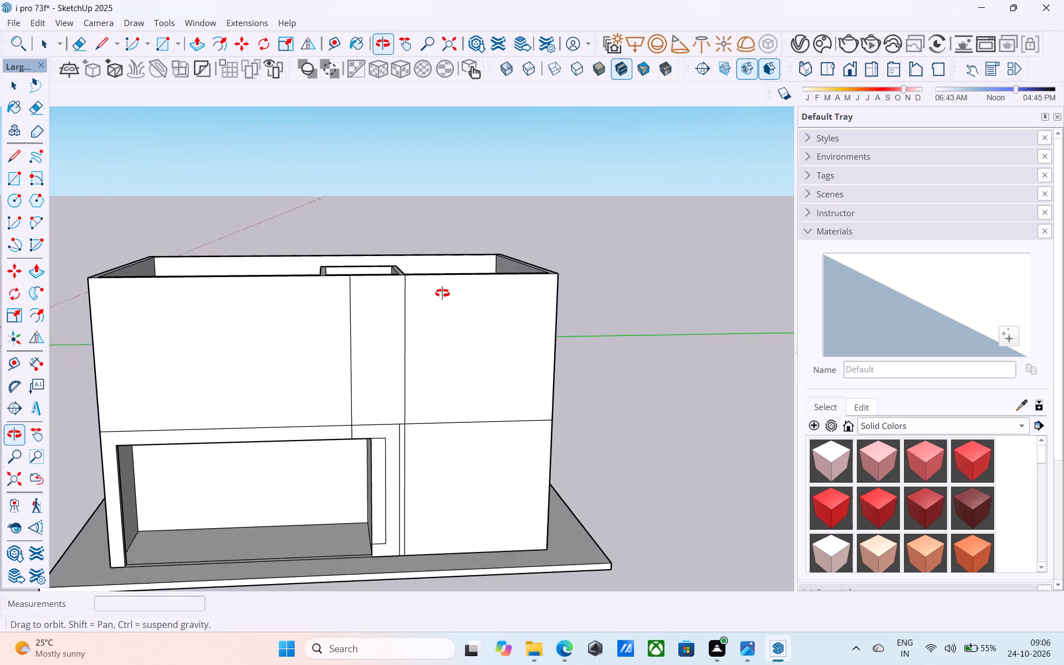
pyautogui.moveTo(442, 293); pyautogui.dragTo(434, 352, button='middle')
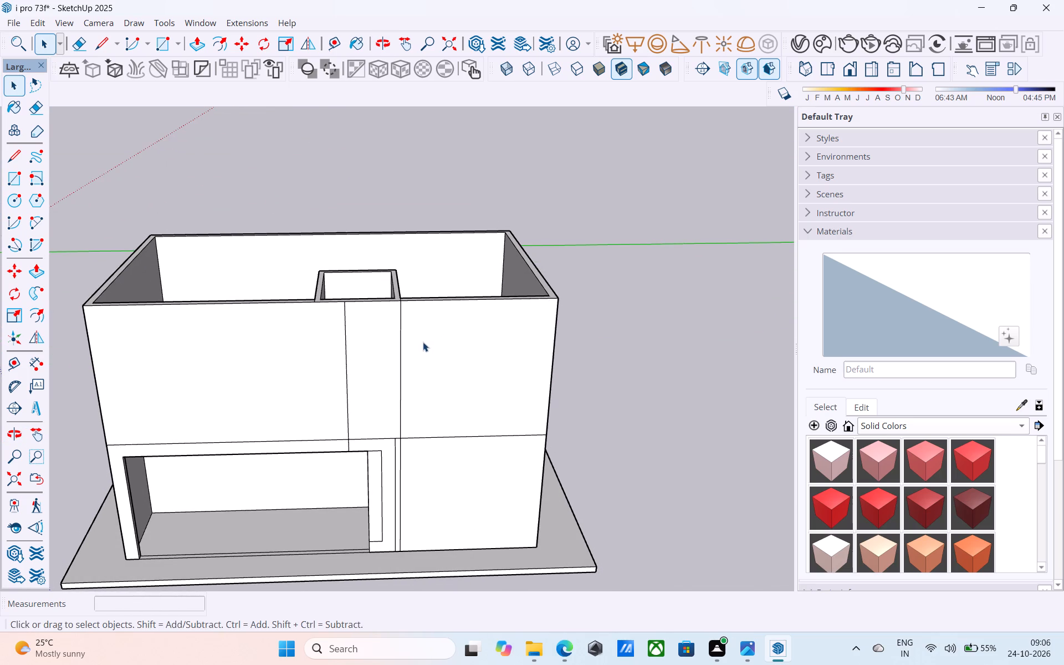
pyautogui.moveTo(367, 315); pyautogui.dragTo(375, 459, button='middle')
pyautogui.moveTo(359, 429); pyautogui.dragTo(349, 385, button='middle')
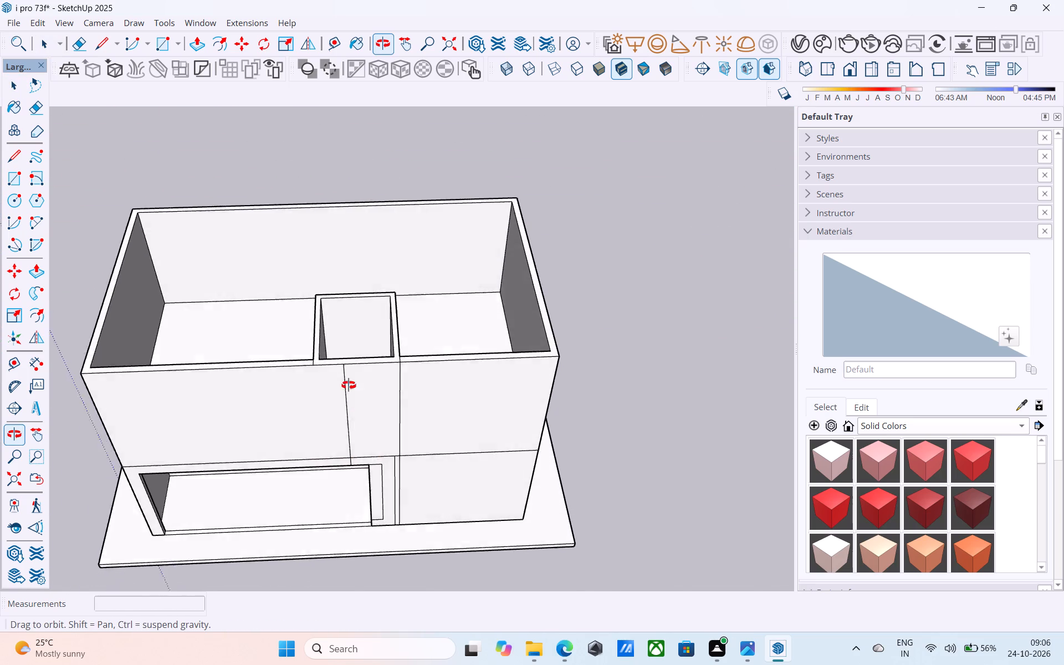
pyautogui.moveTo(349, 385); pyautogui.dragTo(341, 305, button='middle')
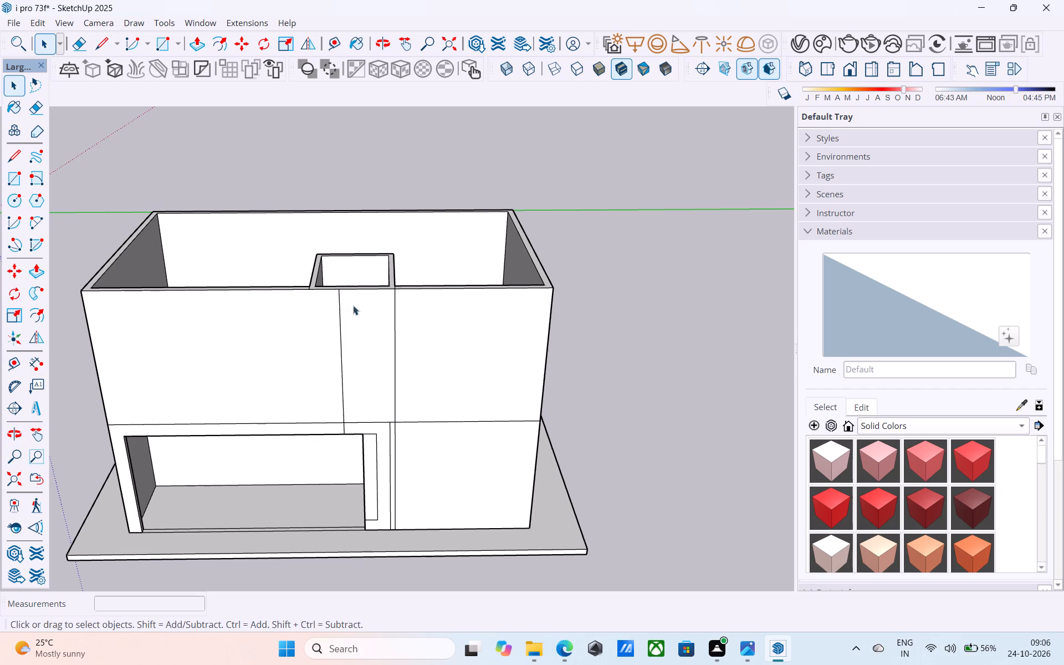
pyautogui.scroll(-4, 428, 289)
pyautogui.moveTo(415, 304); pyautogui.dragTo(435, 264, button='middle')
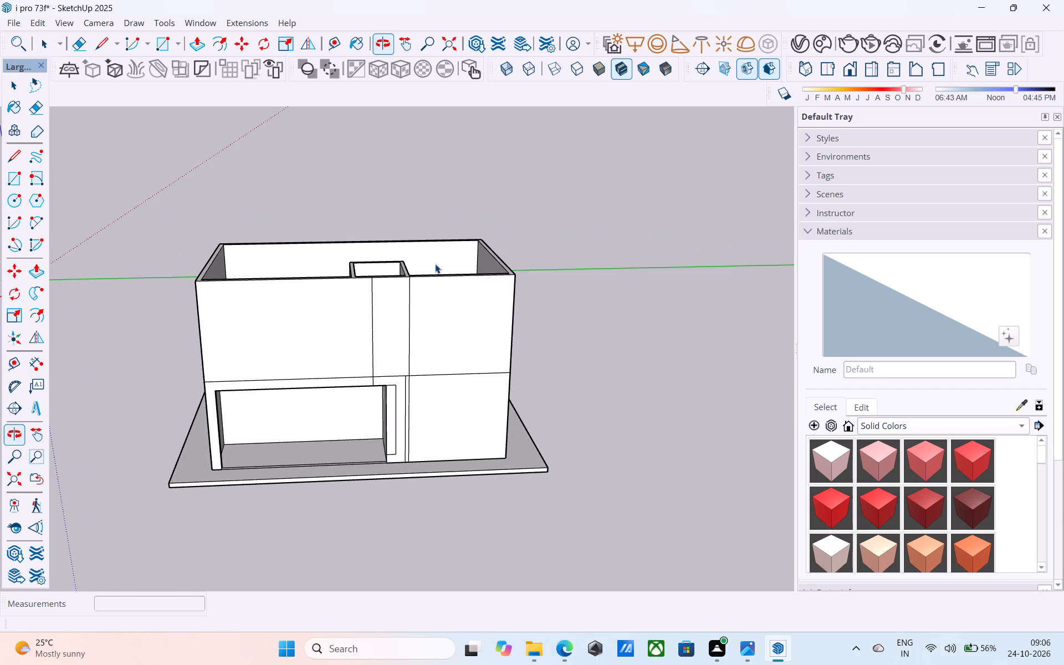
pyautogui.scroll(2, 391, 289)
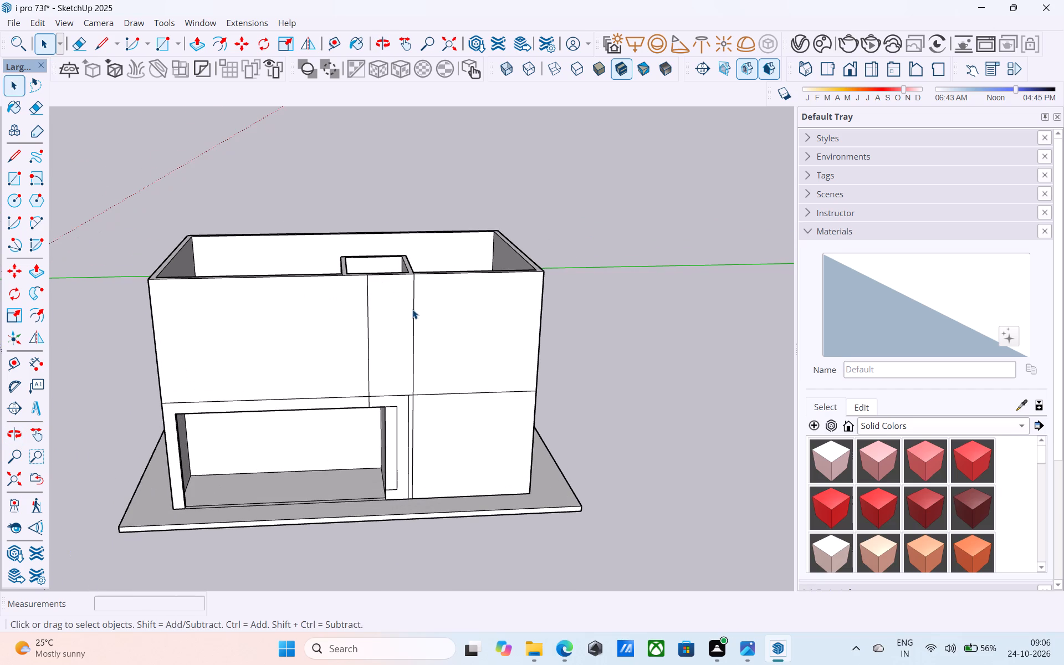
# Copy the vertical line at the small shaft's outer side on the upper front wall 8' toward the wall section above the opening.
pyautogui.click(412, 309)
pyautogui.click(413, 313)
pyautogui.press('m')
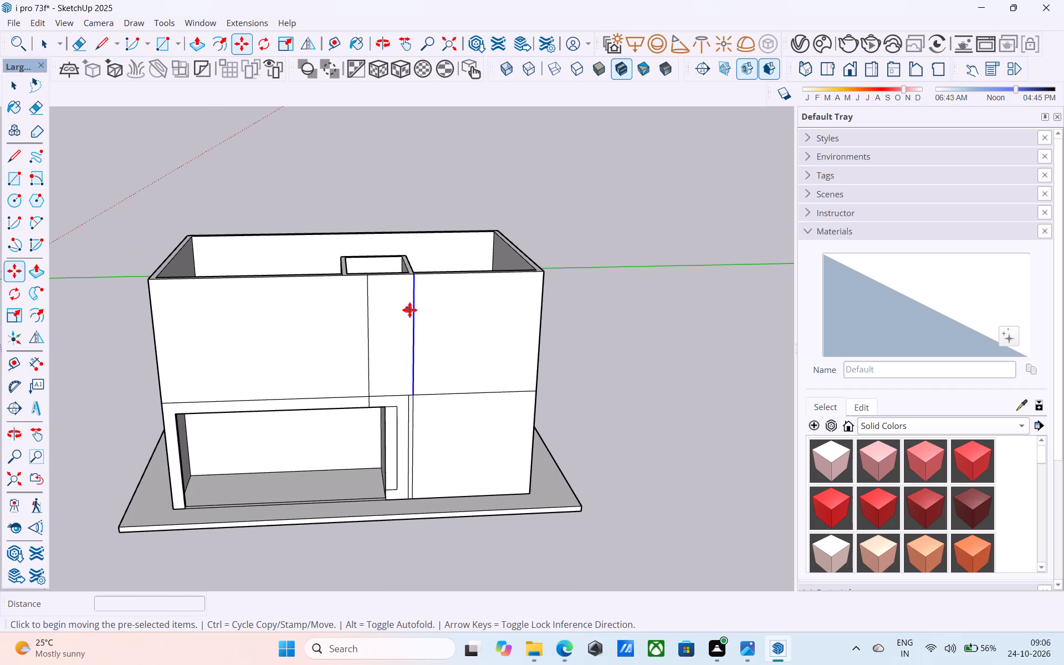
pyautogui.click(411, 275)
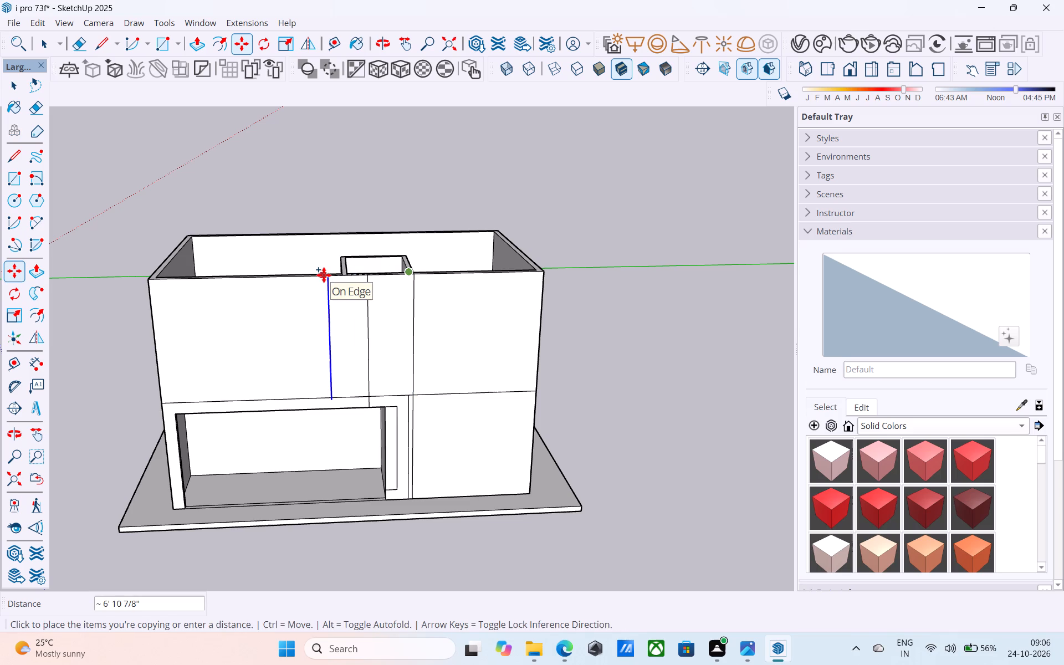
pyautogui.scroll(9, 324, 275)
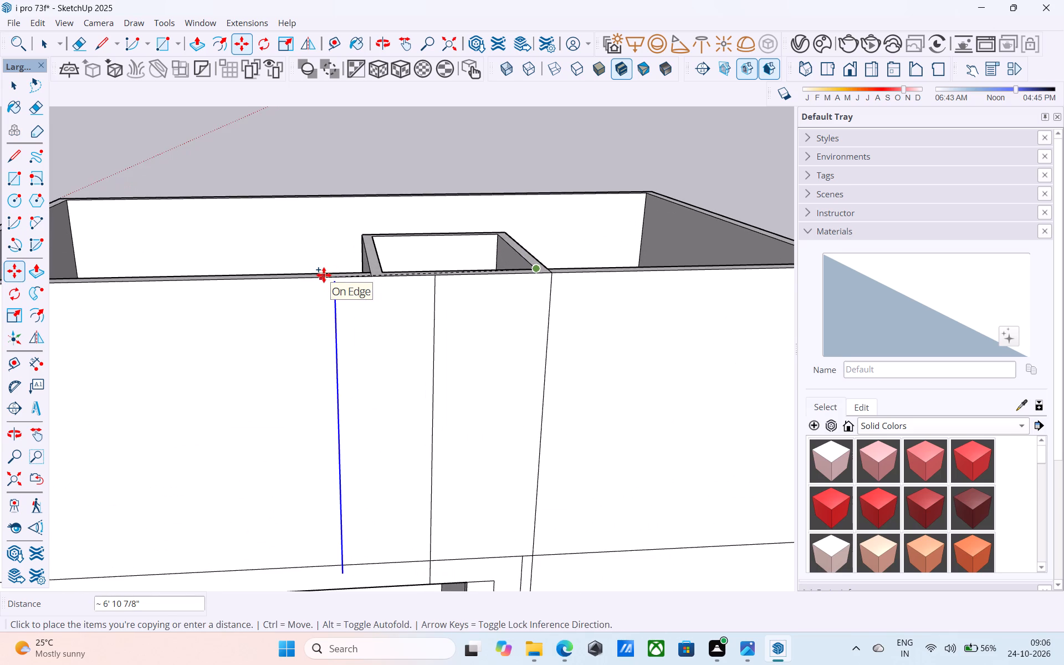
pyautogui.moveTo(324, 275); pyautogui.dragTo(331, 391, button='middle')
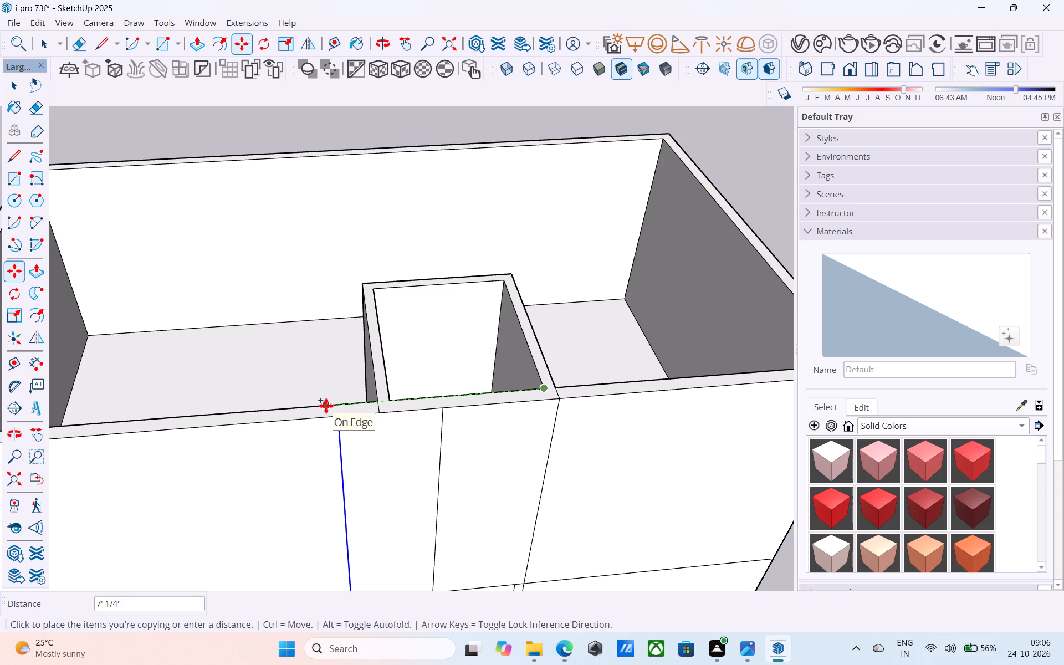
pyautogui.write("8'")
pyautogui.press('Return')
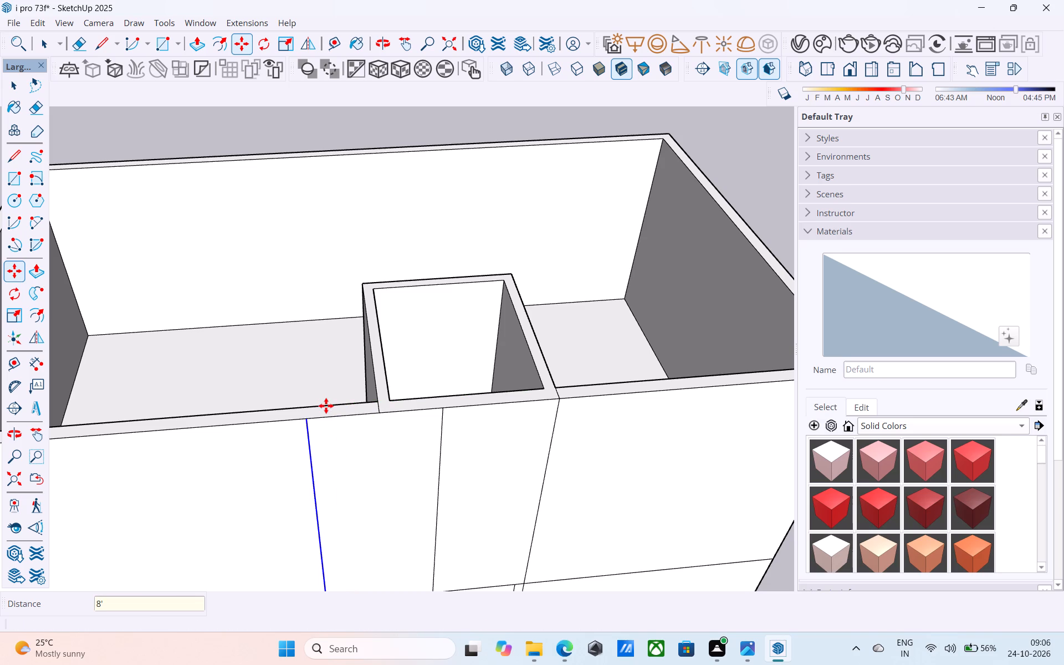
# Move the copied vertical line 2' back along the front wall toward the original line.
pyautogui.scroll(-4, 323, 431)
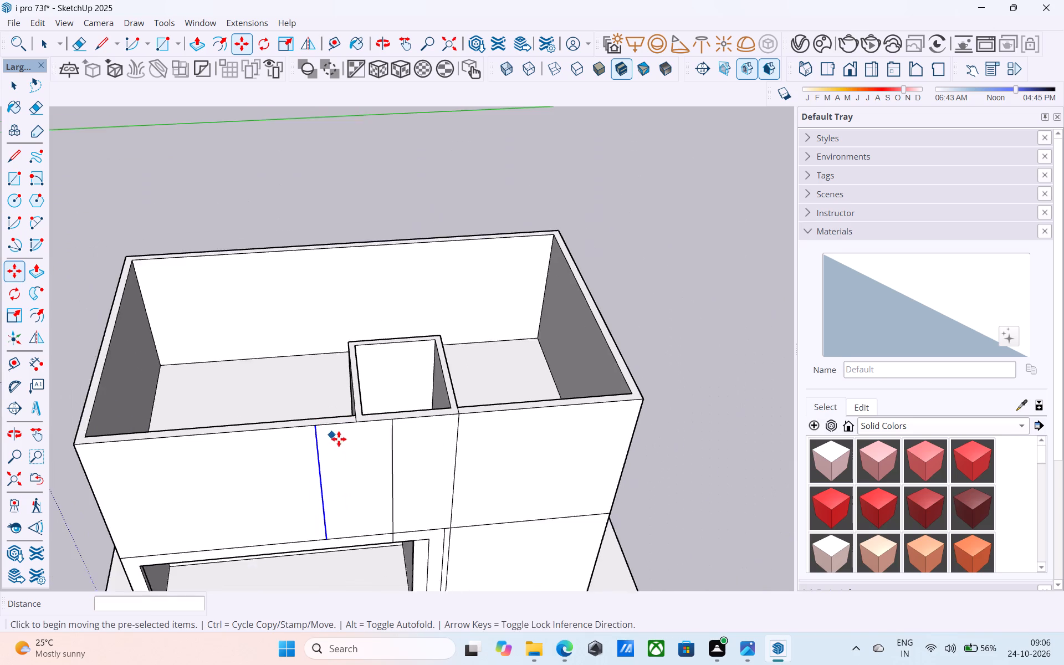
pyautogui.scroll(-6, 339, 439)
pyautogui.moveTo(377, 462); pyautogui.dragTo(346, 265, button='middle')
pyautogui.keyDown('shift'); pyautogui.moveTo(338, 361); pyautogui.dragTo(367, 323, button='middle'); pyautogui.keyUp('shift')
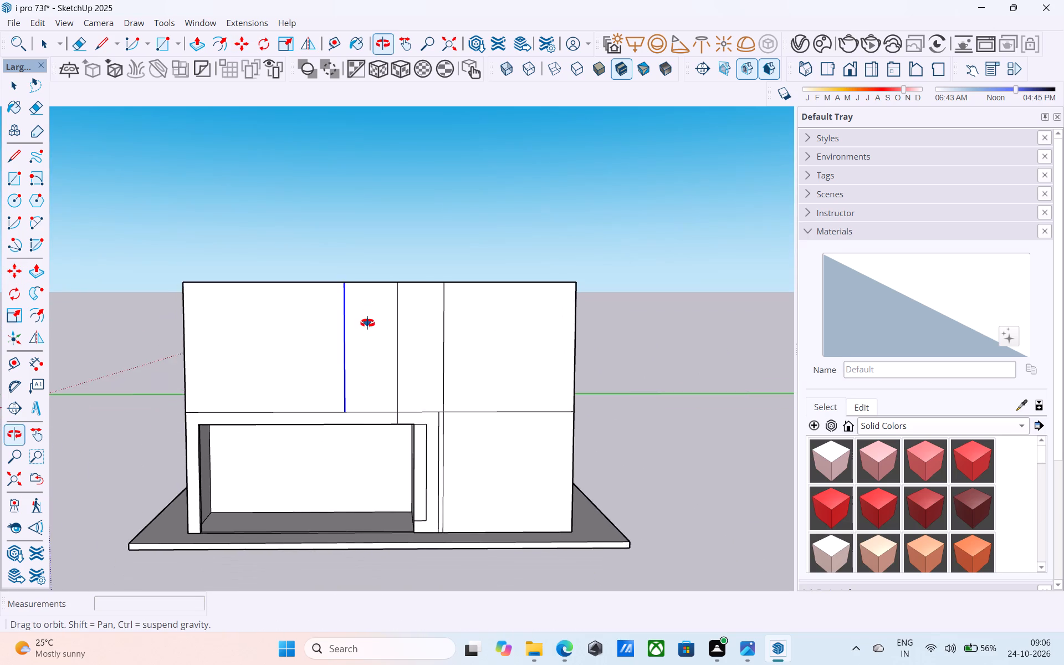
pyautogui.keyDown('shift'); pyautogui.moveTo(367, 323); pyautogui.dragTo(458, 398, button='middle'); pyautogui.keyUp('shift')
pyautogui.moveTo(403, 410); pyautogui.dragTo(384, 397, button='middle')
pyautogui.scroll(7, 371, 396)
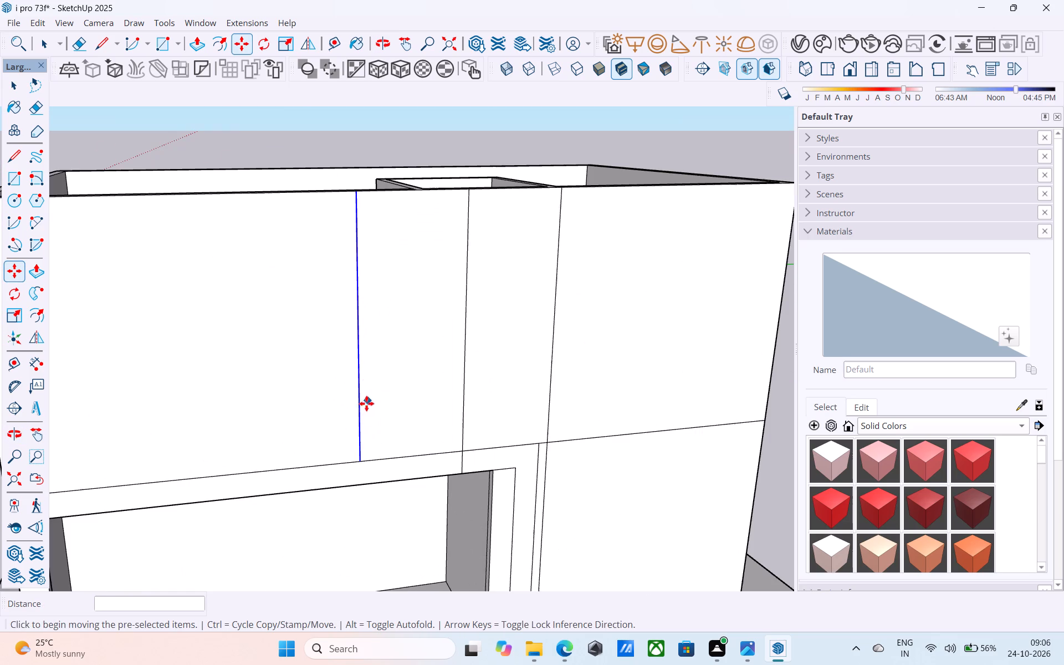
pyautogui.click(362, 462)
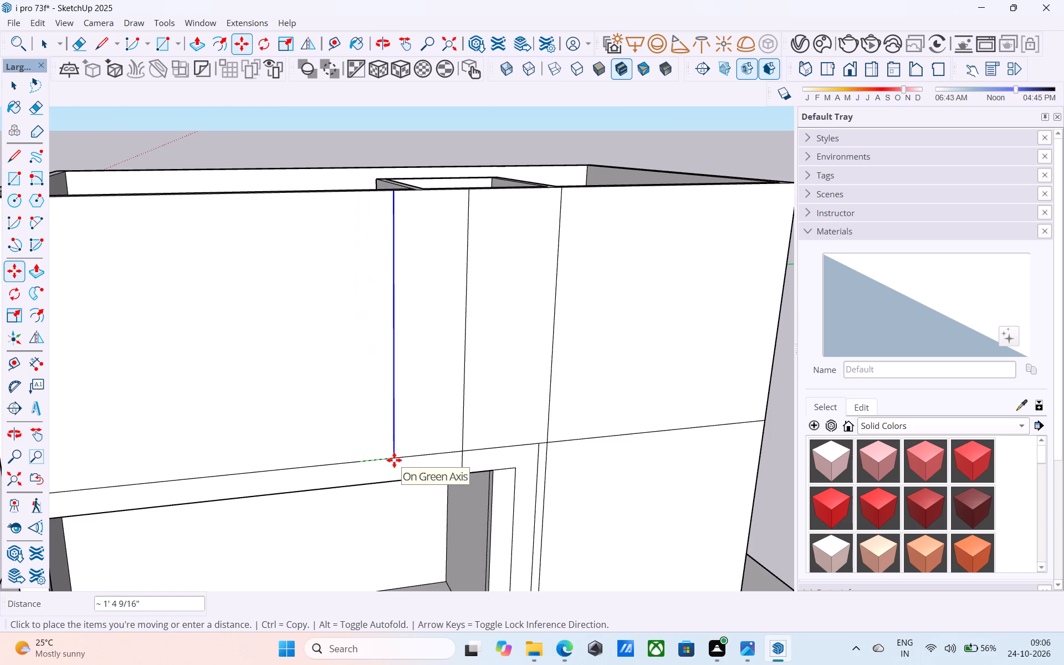
pyautogui.write("2'")
pyautogui.press('Return')
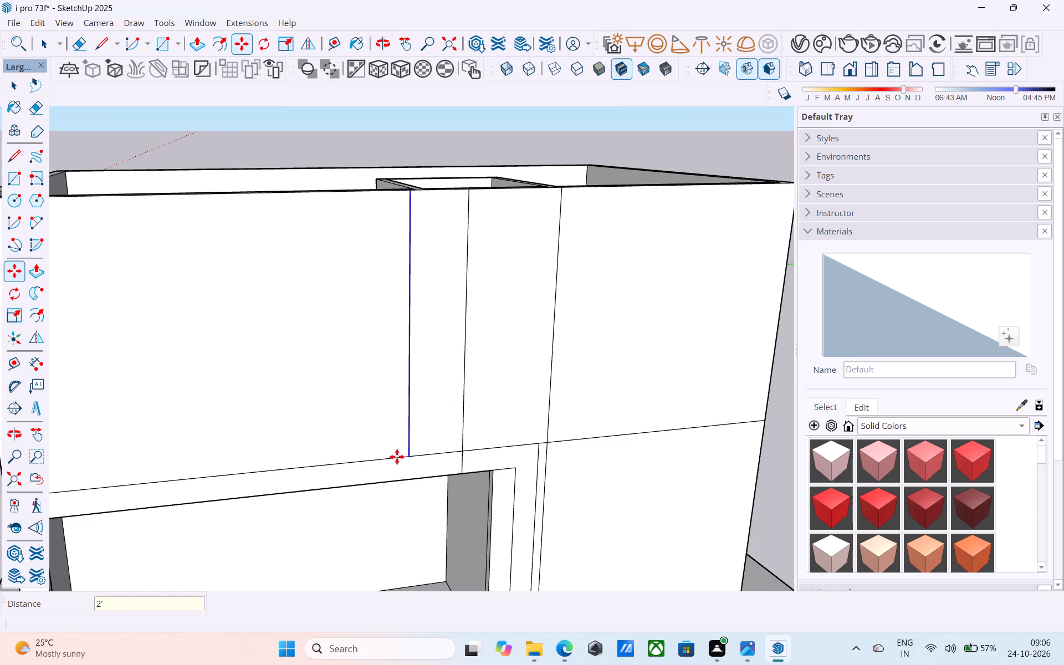
# Erase the two short seam lines where the small shaft's side walls meet the top of the upper front wall.
pyautogui.scroll(-7, 351, 411)
pyautogui.moveTo(333, 402); pyautogui.dragTo(285, 422, button='middle')
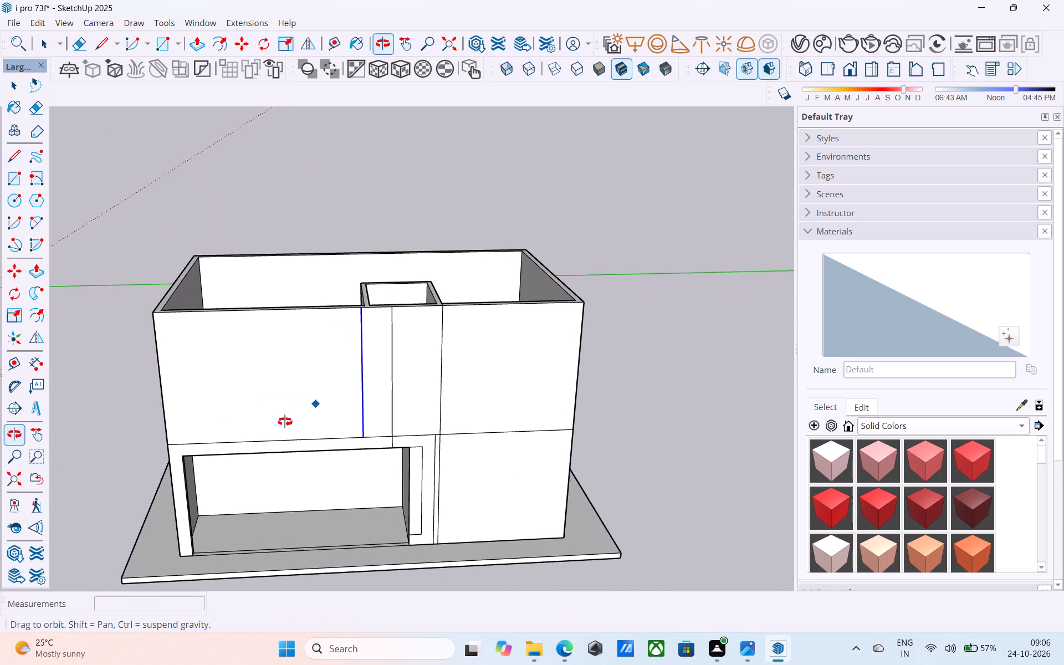
pyautogui.moveTo(285, 422); pyautogui.dragTo(277, 416, button='middle')
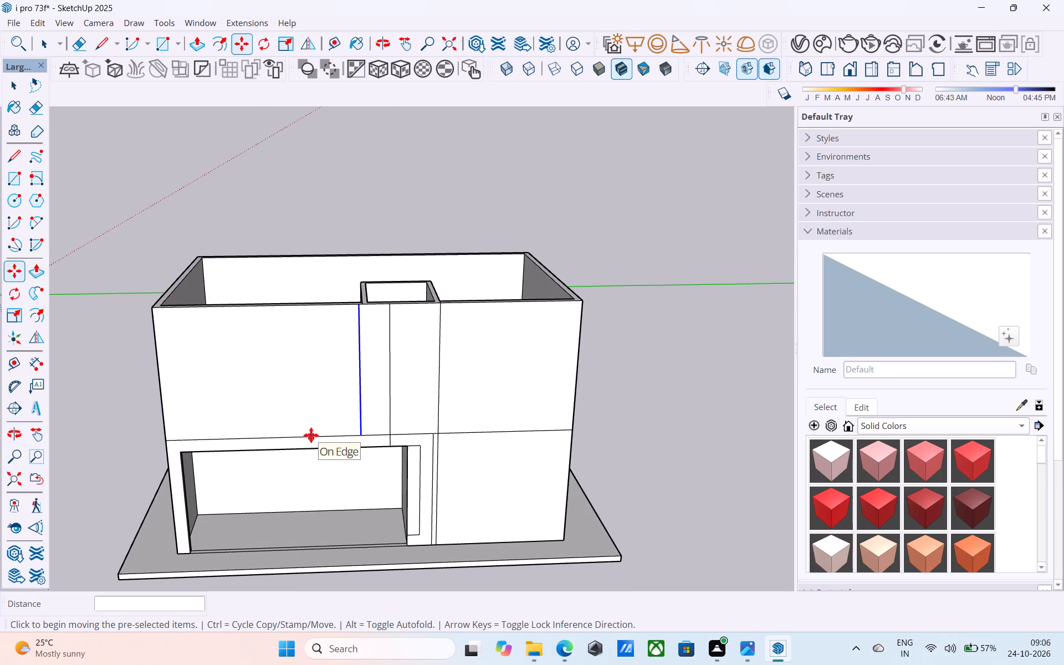
pyautogui.moveTo(320, 435); pyautogui.dragTo(369, 413, button='middle')
pyautogui.keyDown('shift'); pyautogui.moveTo(410, 376); pyautogui.dragTo(429, 520, button='middle'); pyautogui.keyUp('shift')
pyautogui.press('space')
pyautogui.scroll(2, 434, 406)
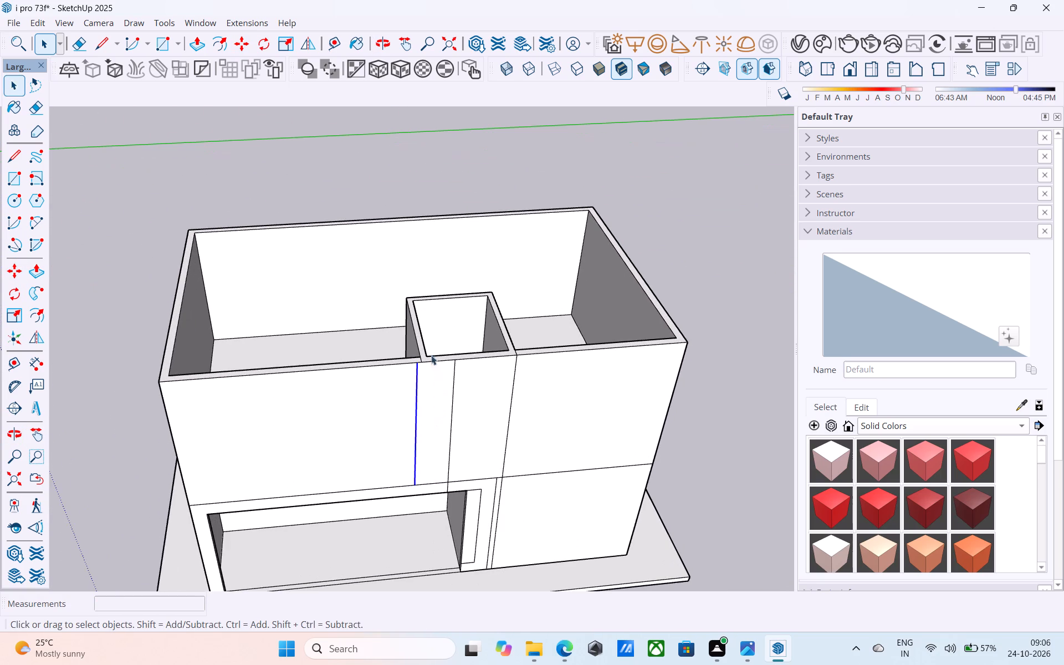
pyautogui.scroll(5, 429, 351)
pyautogui.press('e')
pyautogui.click(417, 367)
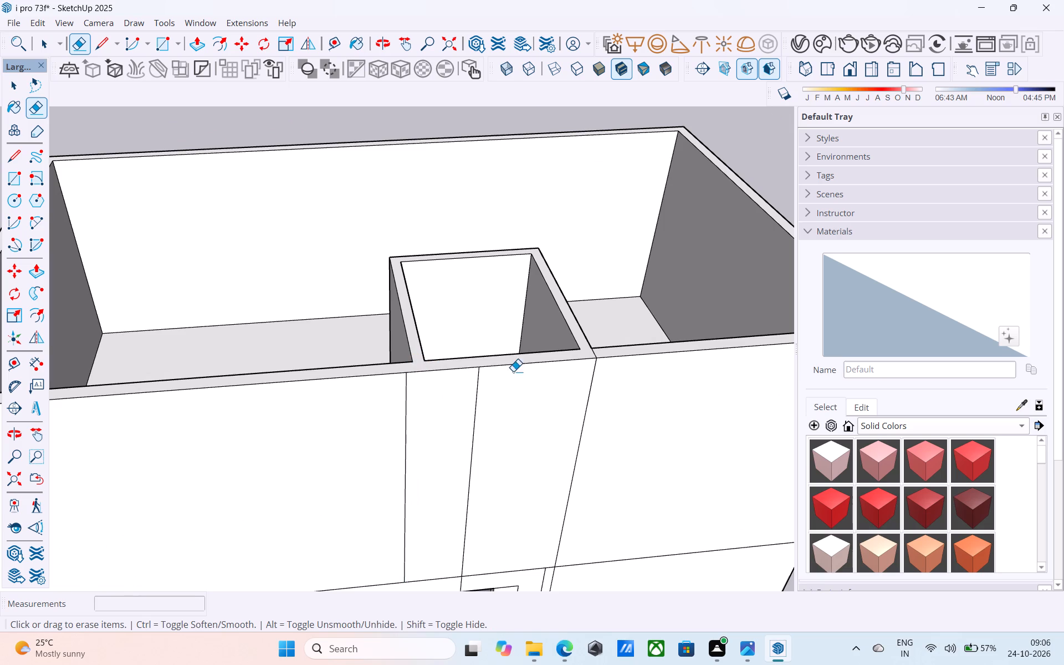
pyautogui.click(594, 352)
pyautogui.press('space')
# Draw a rectangle between opposite inner corners of the upper walls' top edge, closing the upper floor with a face.
pyautogui.scroll(-5, 559, 370)
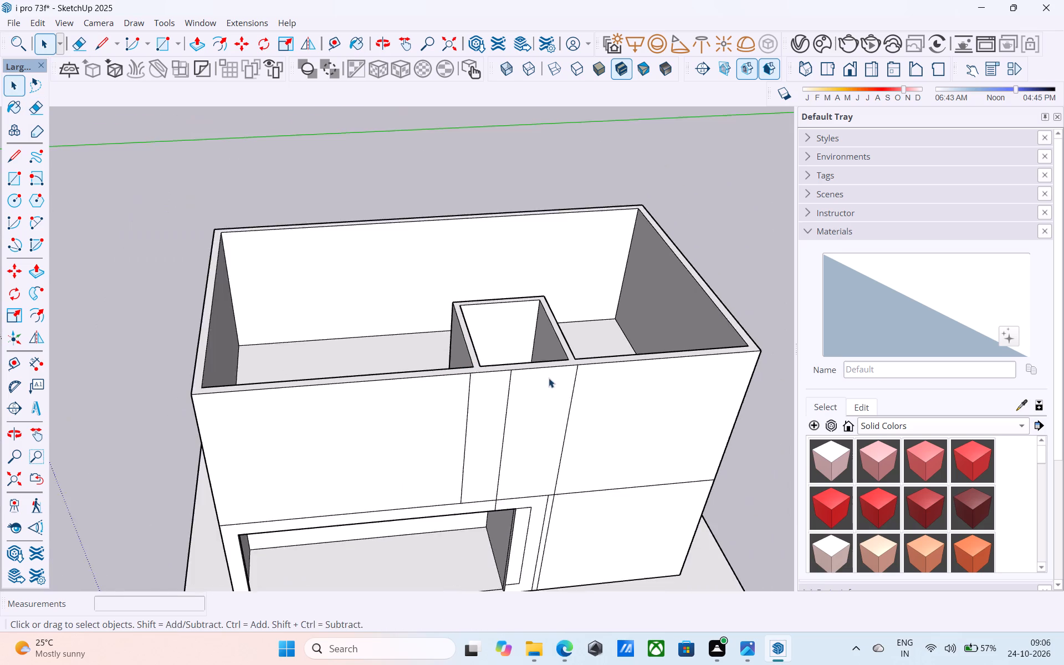
pyautogui.scroll(-4, 549, 378)
pyautogui.moveTo(521, 390); pyautogui.dragTo(269, 462, button='middle')
pyautogui.press('r')
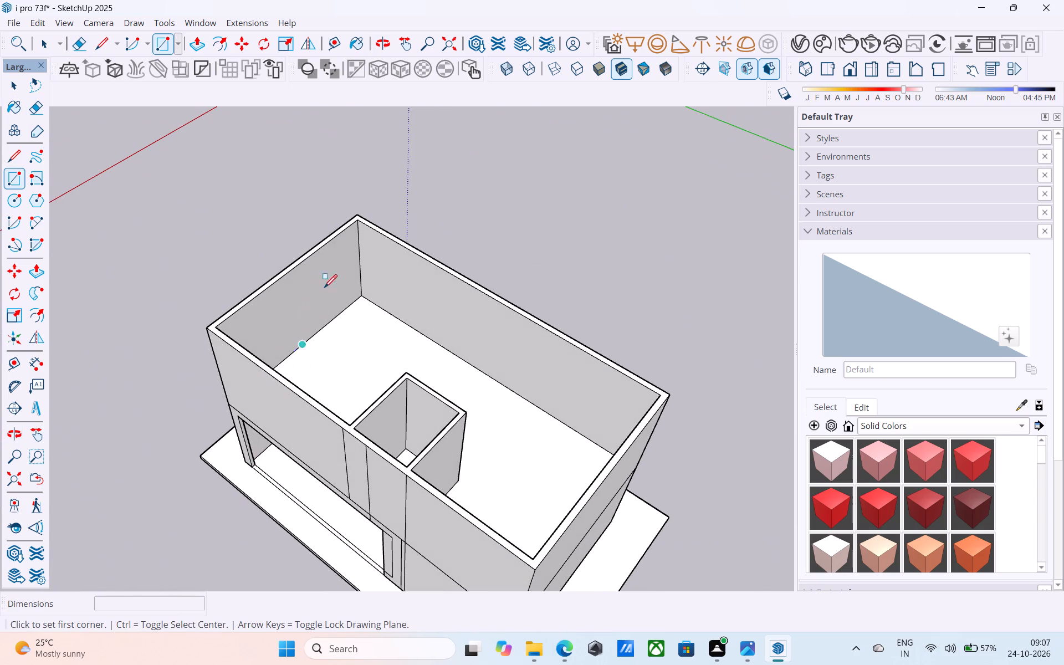
pyautogui.click(360, 219)
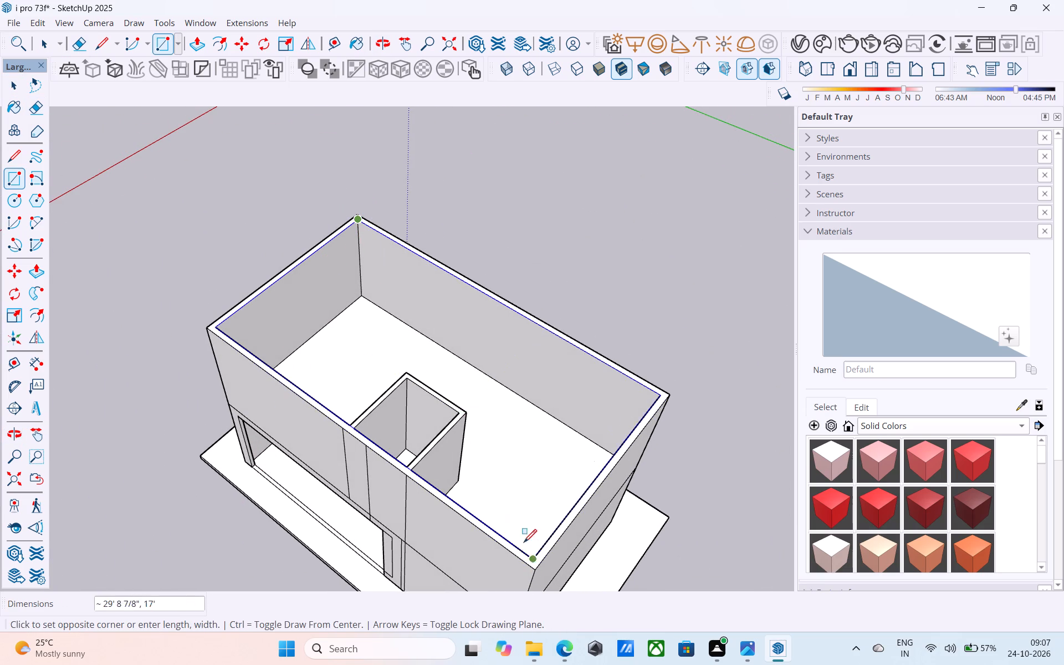
pyautogui.click(530, 557)
pyautogui.press('space')
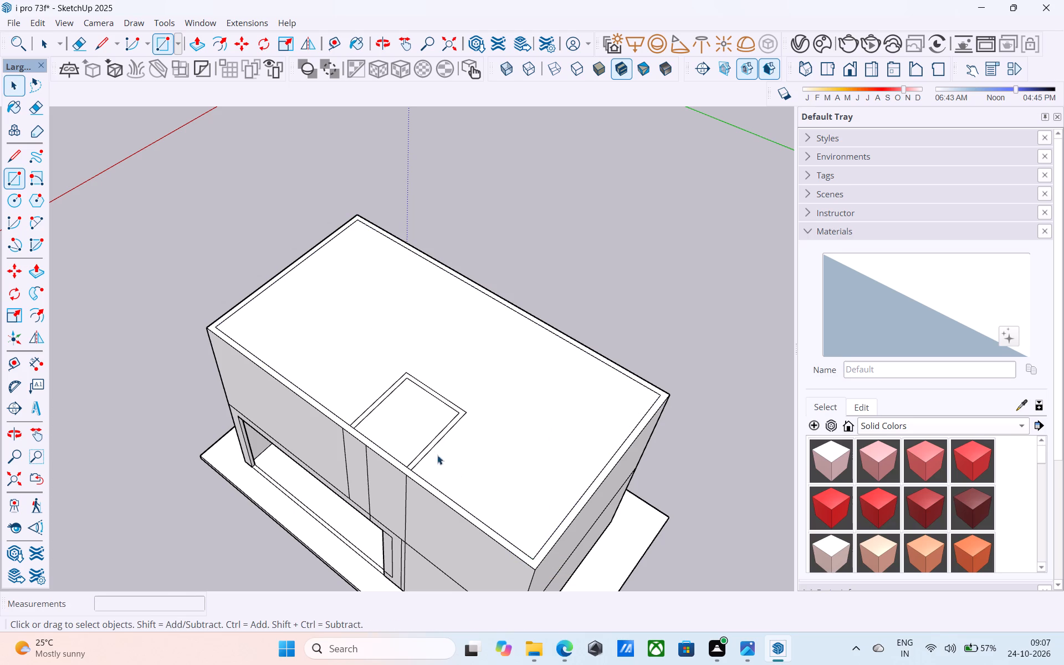
# Reverse the face over the small shaft and the large face covering the rest of the upper floor.
pyautogui.click(418, 436)
pyautogui.rightClick(418, 436)
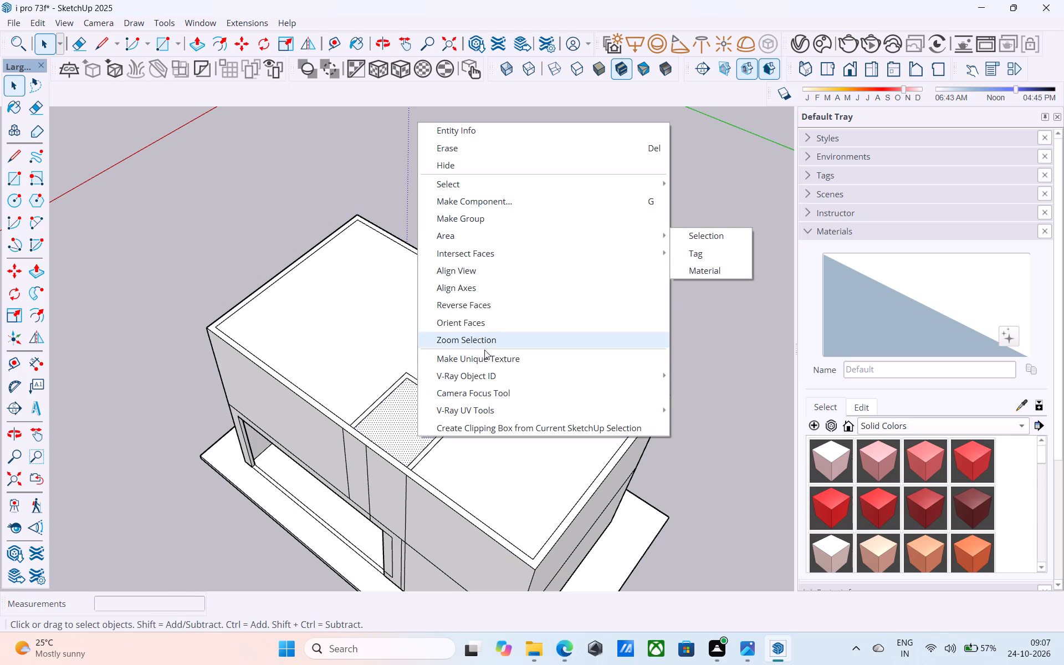
pyautogui.moveTo(488, 315); pyautogui.dragTo(488, 310)
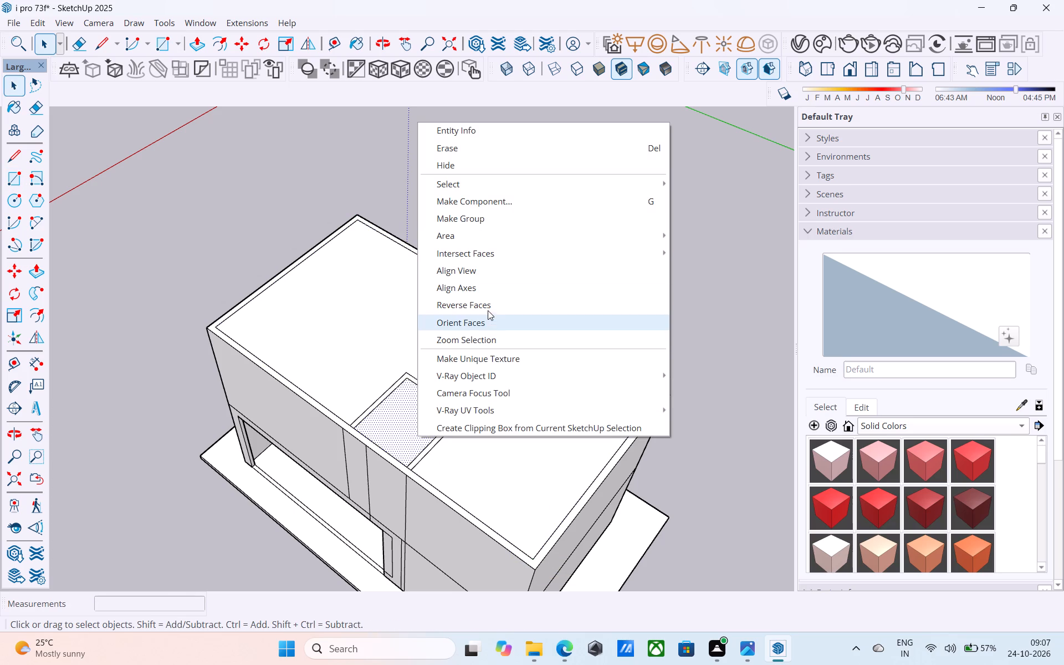
pyautogui.moveTo(488, 310); pyautogui.dragTo(488, 309)
pyautogui.click(501, 413)
pyautogui.moveTo(501, 413); pyautogui.dragTo(495, 410, button='right')
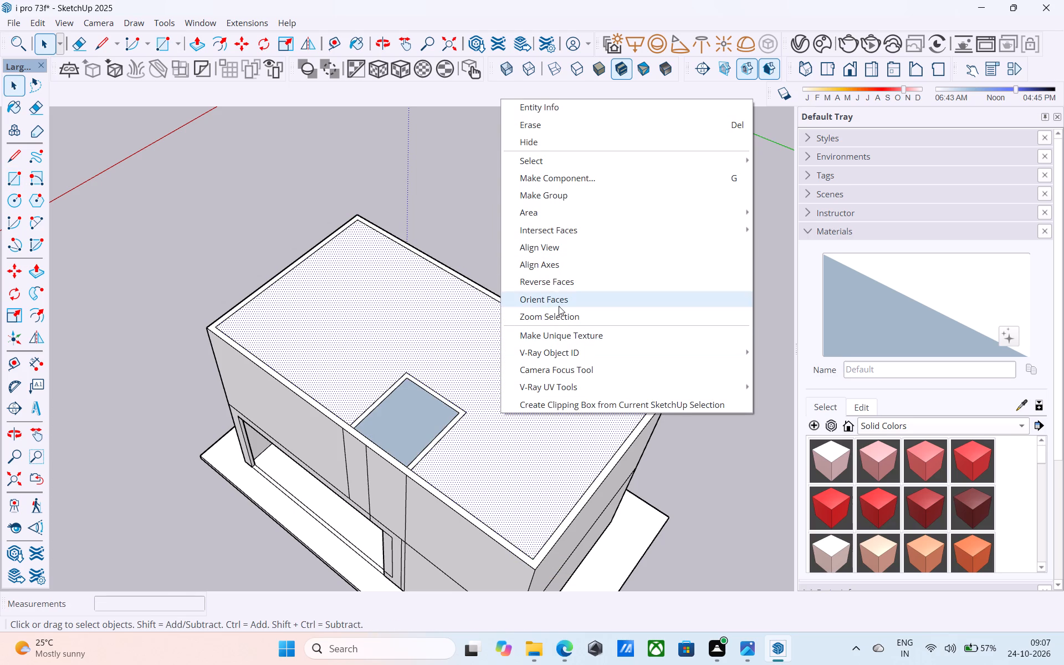
pyautogui.click(568, 289)
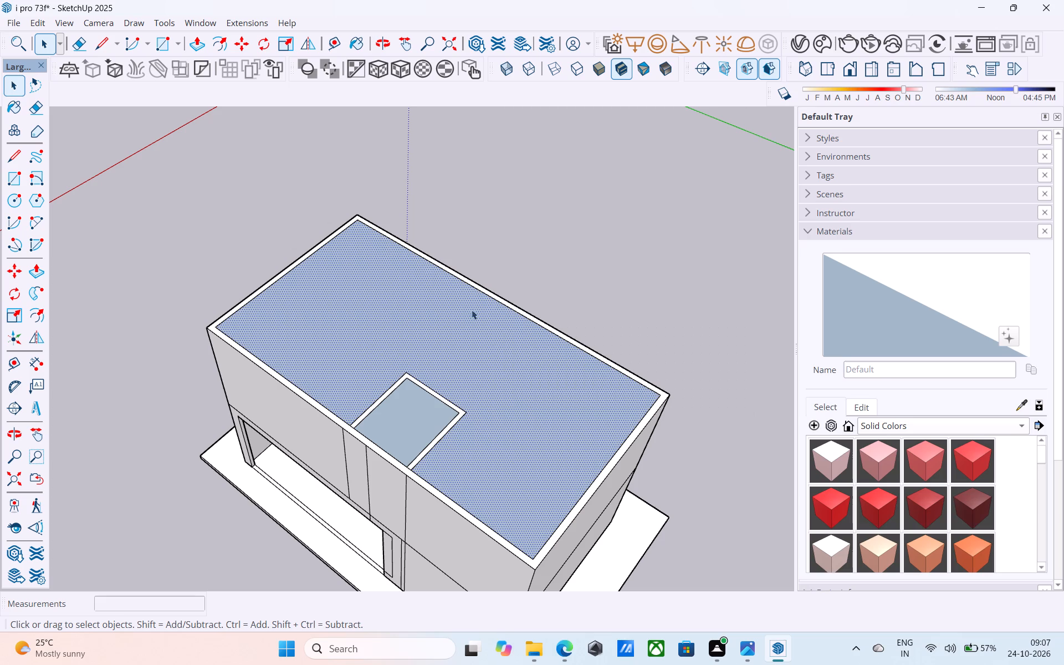
# Draw a 6" vertical line up from the roof's inner back corner at the opening end.
pyautogui.scroll(-6, 406, 313)
pyautogui.press('l')
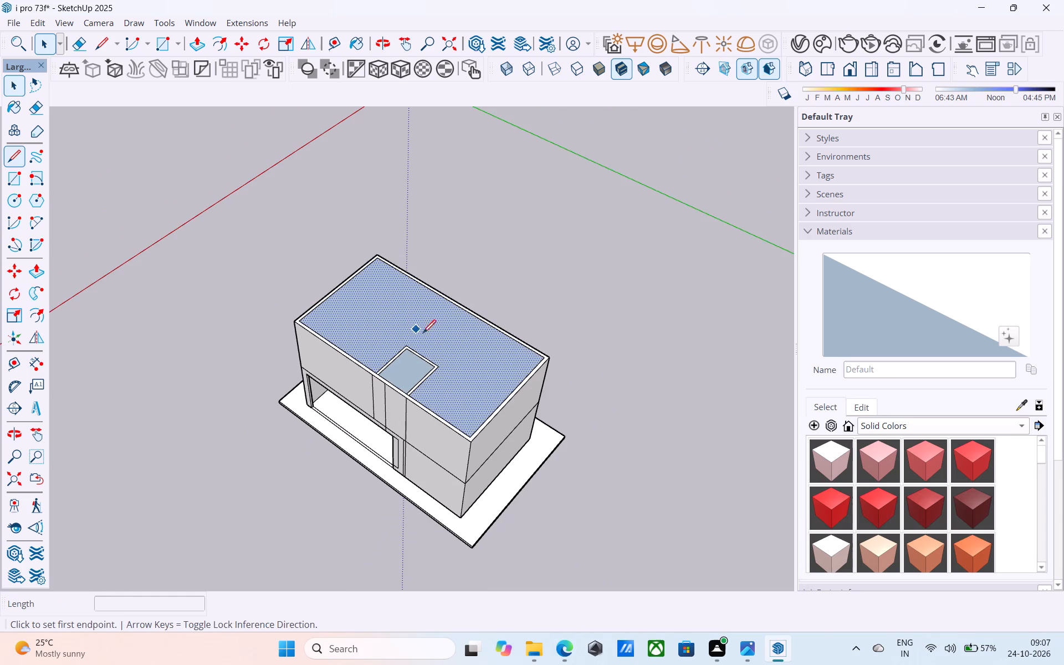
pyautogui.scroll(10, 377, 248)
pyautogui.click(364, 283)
pyautogui.moveTo(359, 273); pyautogui.dragTo(355, 227, button='middle')
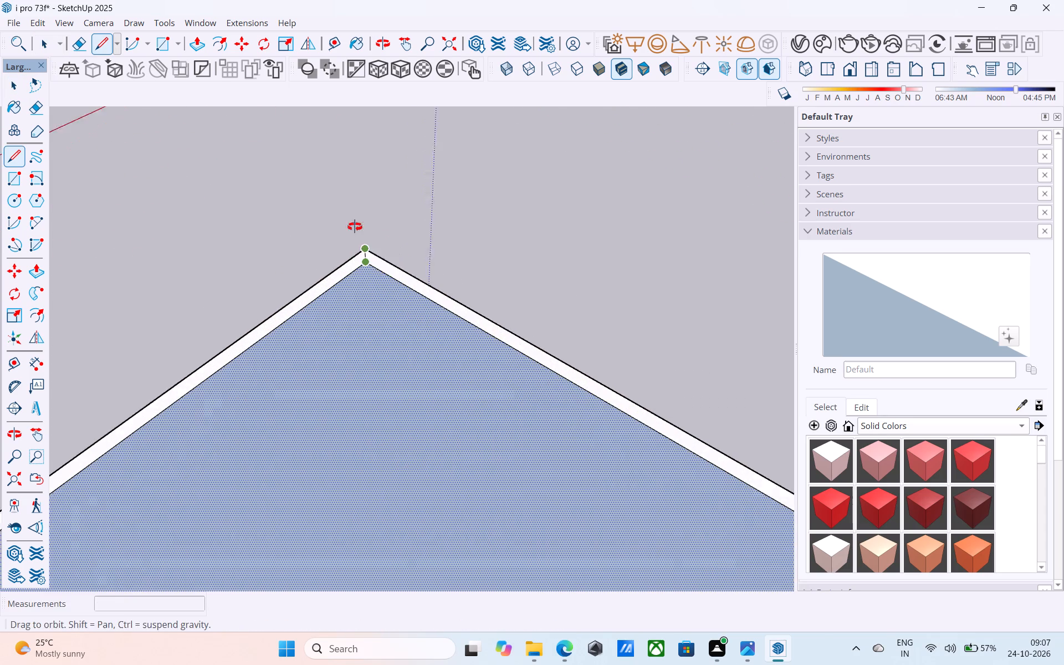
pyautogui.moveTo(355, 227); pyautogui.dragTo(354, 209, button='middle')
pyautogui.write('6"')
pyautogui.press('Return')
pyautogui.press('space')
# Draw a 6" vertical line up from the diagonally opposite inner front corner of the roof.
pyautogui.press('l')
pyautogui.scroll(-8, 361, 190)
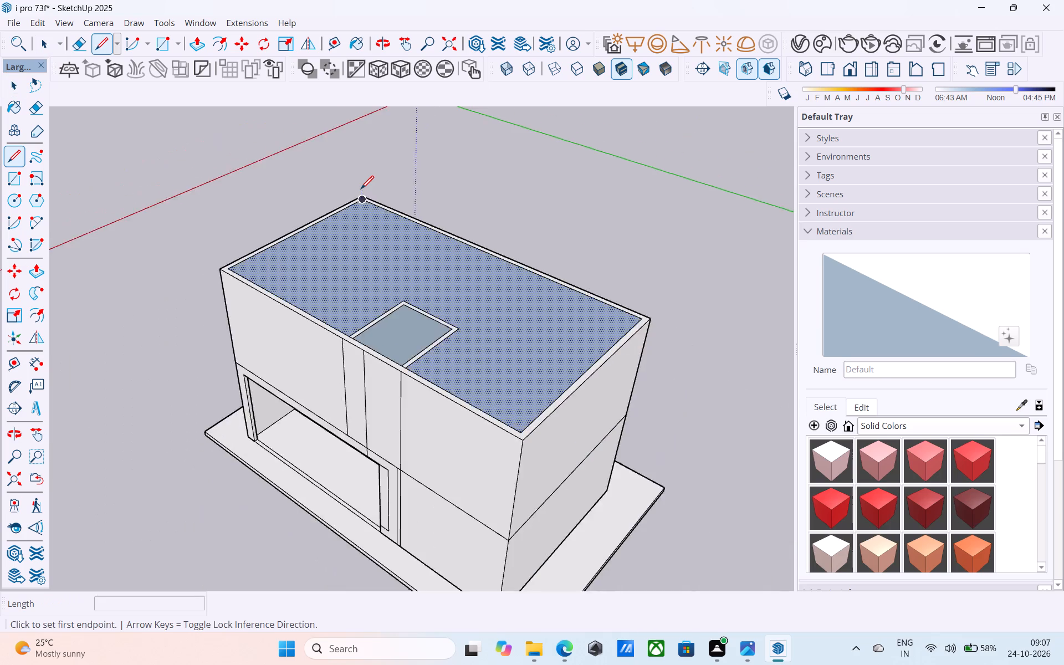
pyautogui.scroll(-7, 361, 190)
pyautogui.moveTo(425, 359); pyautogui.dragTo(397, 381, button='middle')
pyautogui.scroll(6, 417, 324)
pyautogui.scroll(11, 412, 259)
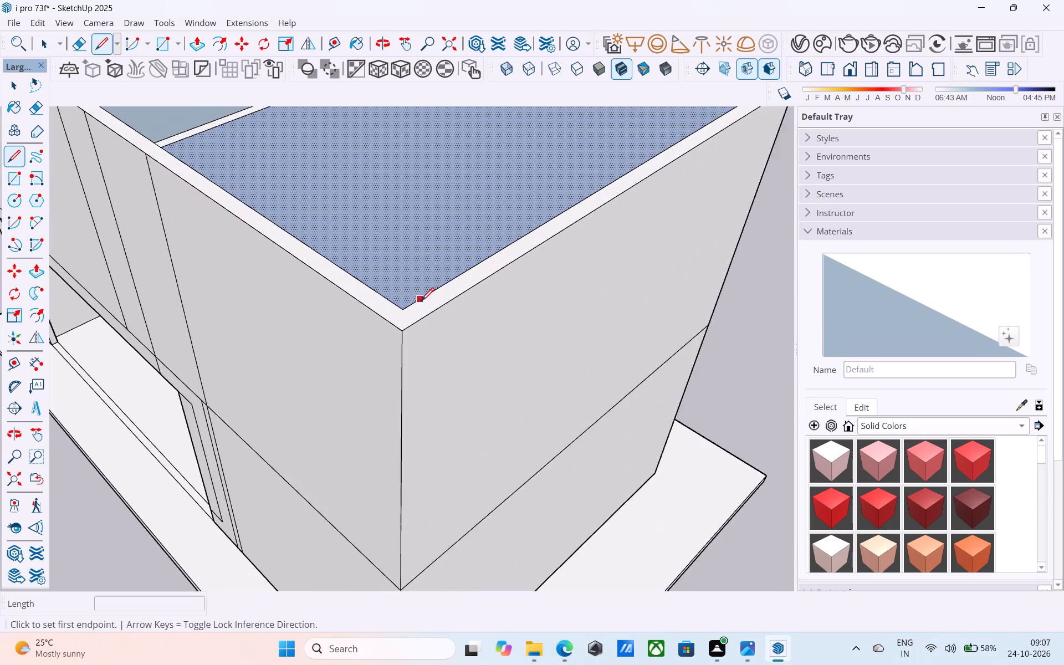
pyautogui.scroll(6, 421, 302)
pyautogui.click(401, 314)
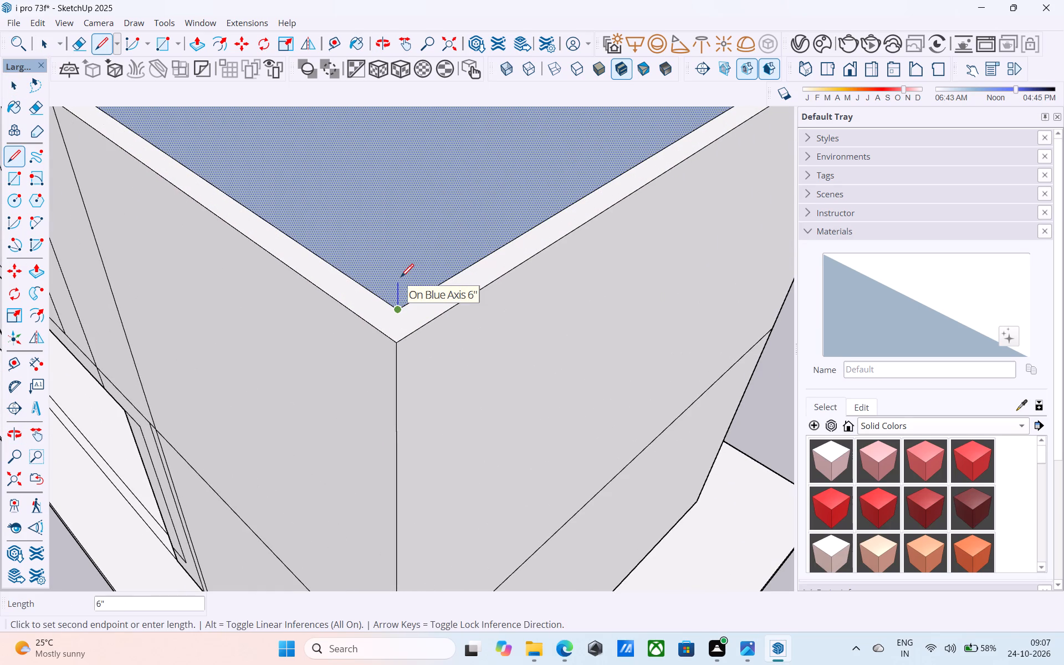
pyautogui.click(401, 278)
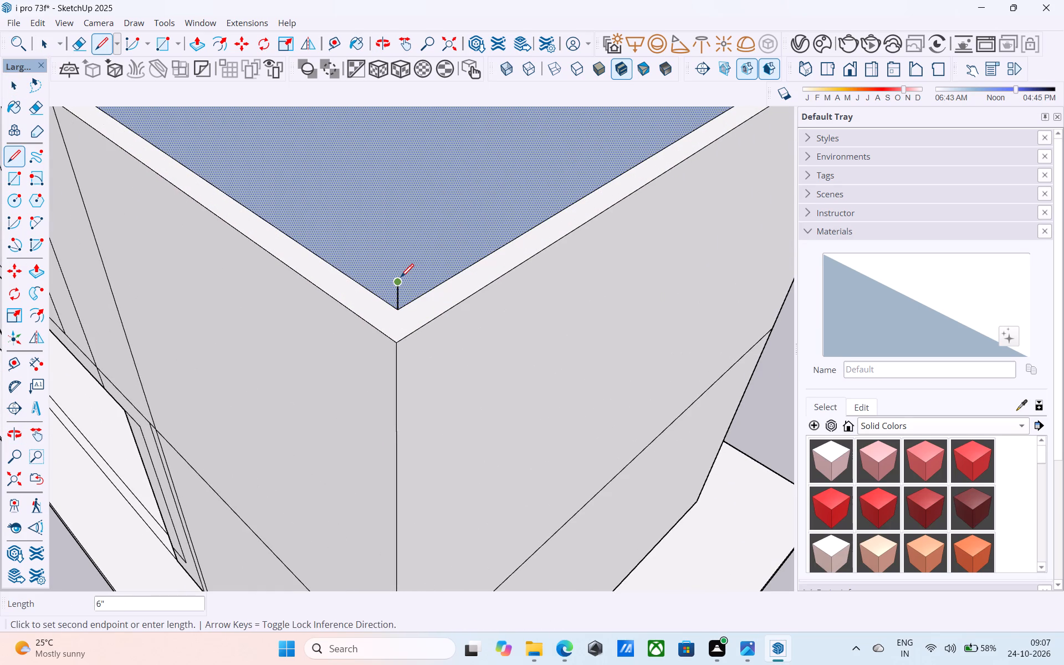
# Draw a 17' by 30' 6" rectangle between the tops of the two 6" vertical lines as the roof slab's upper face.
pyautogui.press('r')
pyautogui.scroll(-10, 387, 249)
pyautogui.keyDown('shift'); pyautogui.moveTo(374, 226); pyautogui.dragTo(375, 428, button='middle'); pyautogui.keyUp('shift')
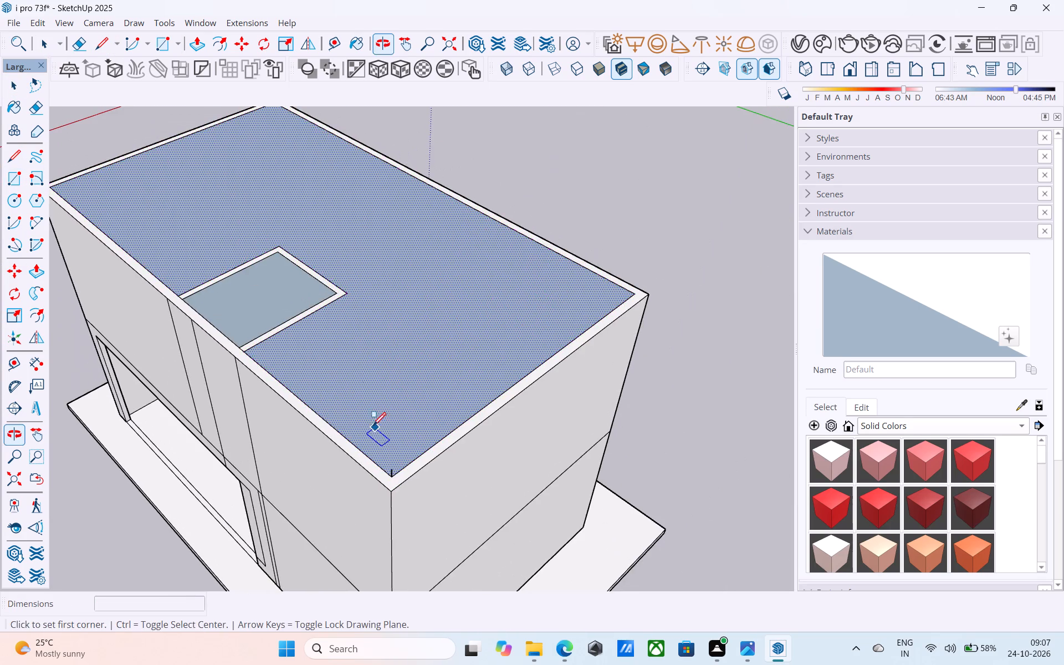
pyautogui.keyDown('shift'); pyautogui.moveTo(320, 180); pyautogui.dragTo(357, 313, button='middle'); pyautogui.keyUp('shift')
pyautogui.scroll(17, 338, 249)
pyautogui.scroll(2, 278, 199)
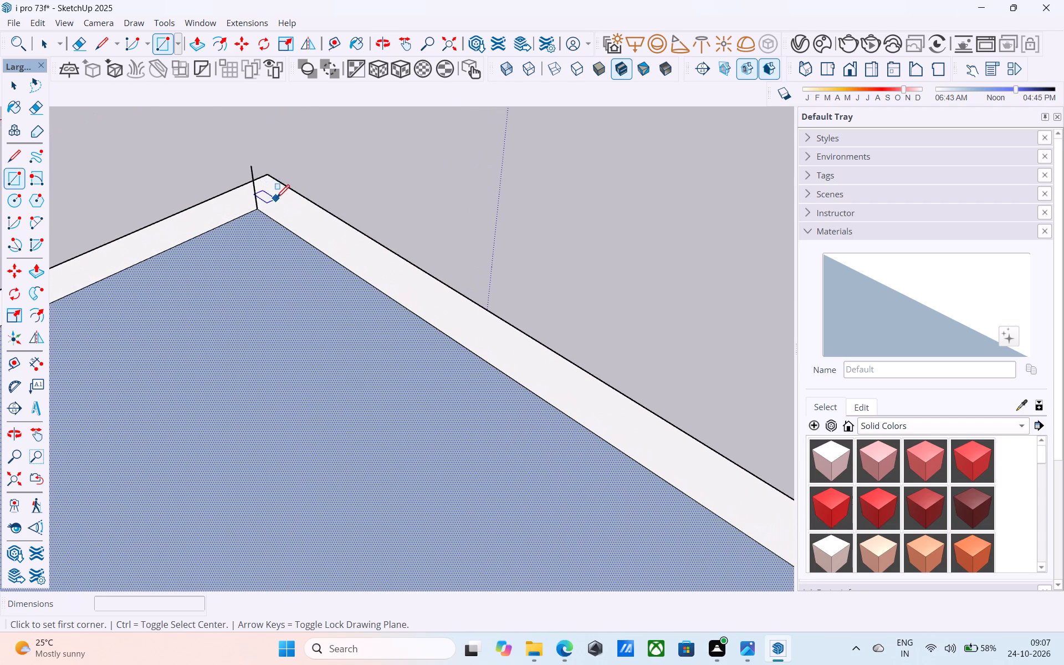
pyautogui.click(251, 163)
pyautogui.scroll(-15, 251, 162)
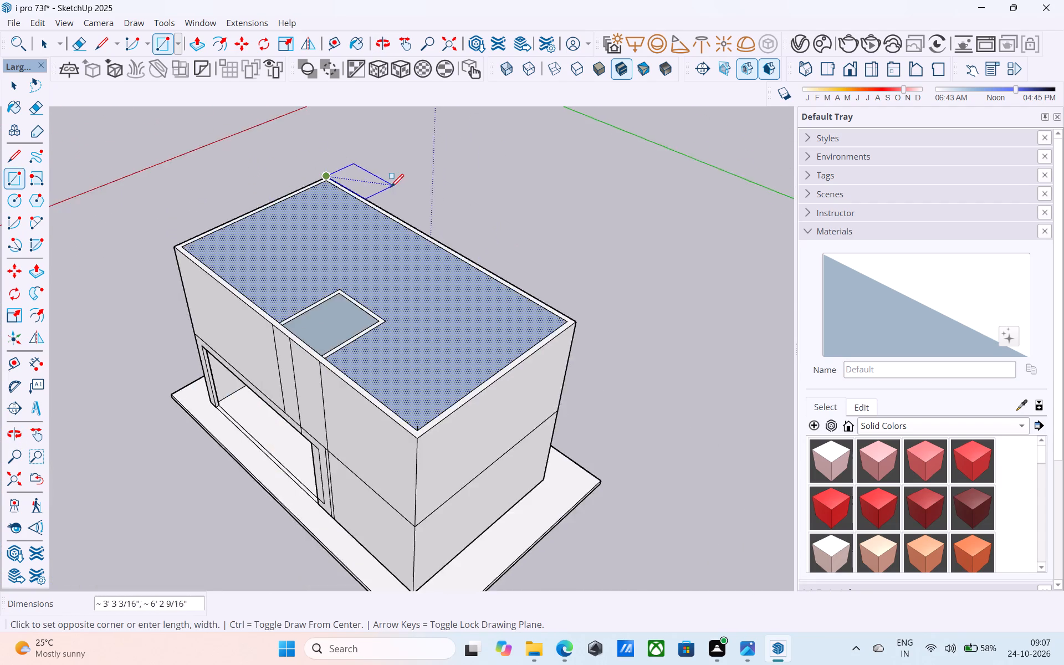
pyautogui.scroll(-5, 391, 188)
pyautogui.moveTo(422, 302); pyautogui.dragTo(375, 237, button='middle')
pyautogui.scroll(1, 356, 247)
pyautogui.scroll(-1, 354, 249)
pyautogui.scroll(19, 353, 250)
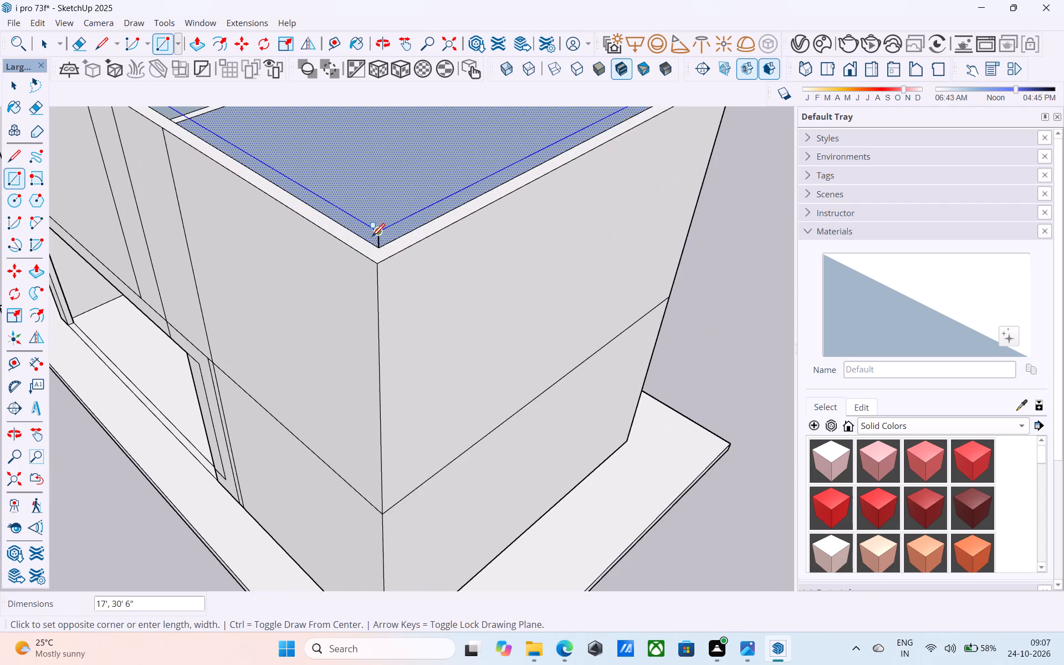
pyautogui.click(380, 235)
# Draw a vertical line joining the roof's inner back corner away from the opening to the raised rectangle's corner above.
pyautogui.scroll(-13, 381, 234)
pyautogui.moveTo(548, 222); pyautogui.dragTo(554, 272, button='middle')
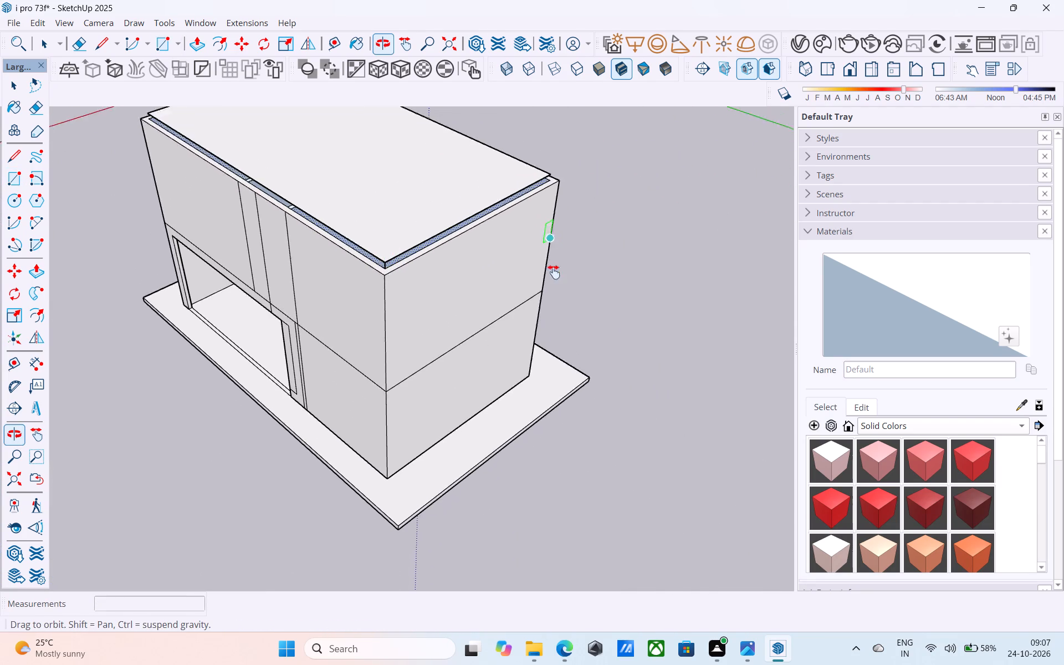
pyautogui.moveTo(554, 272); pyautogui.dragTo(243, 276, button='middle')
pyautogui.moveTo(503, 272); pyautogui.dragTo(301, 287, button='middle')
pyautogui.scroll(4, 329, 299)
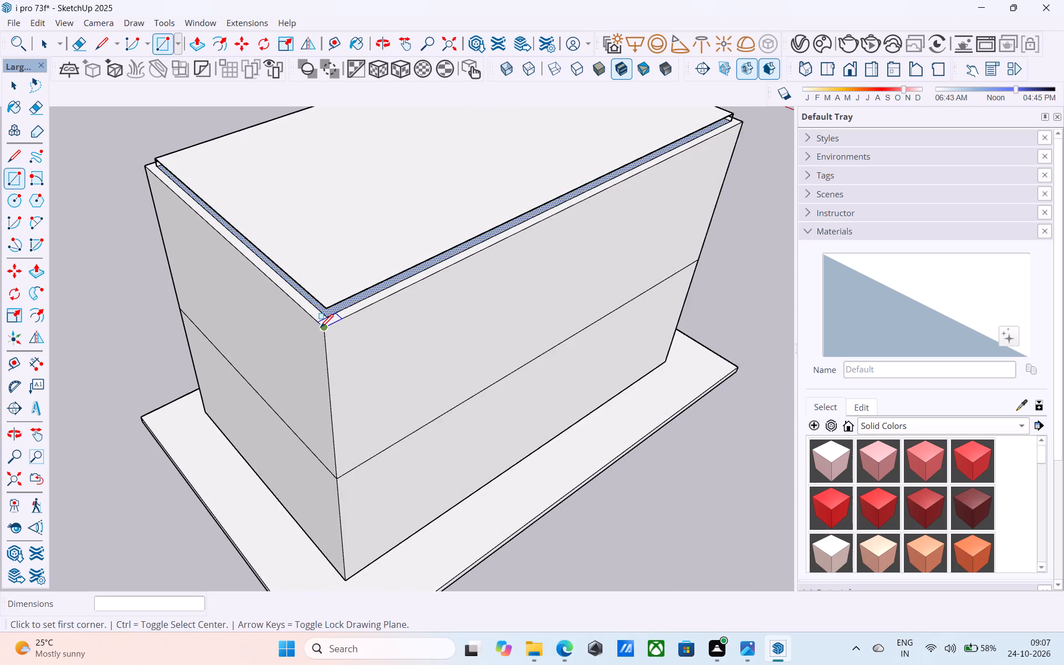
pyautogui.scroll(4, 320, 329)
pyautogui.press('l')
pyautogui.scroll(4, 323, 325)
pyautogui.click(336, 302)
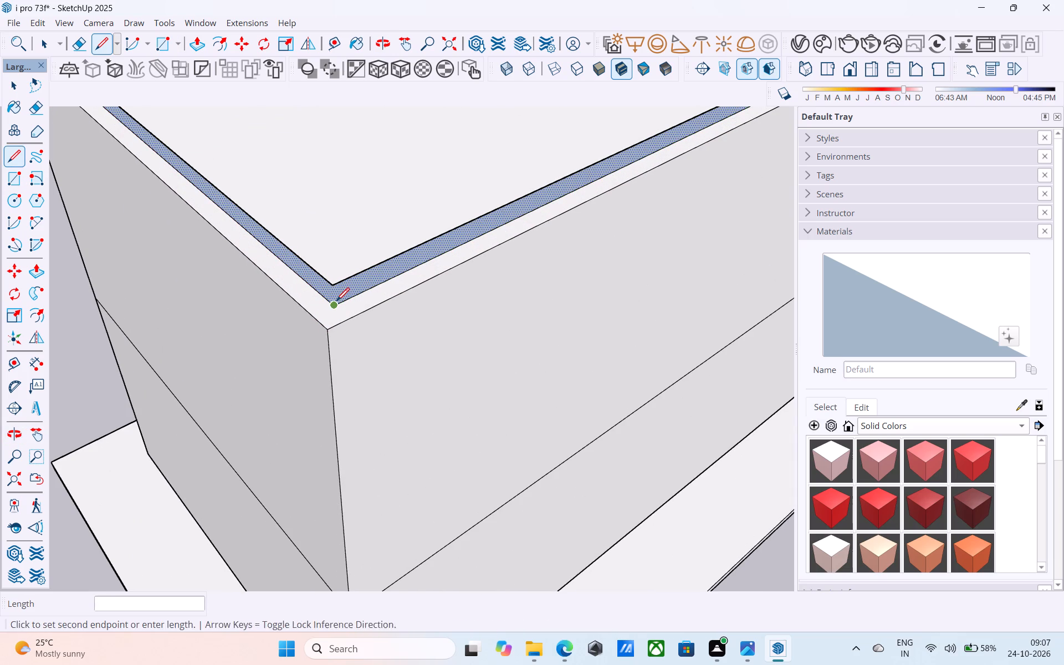
pyautogui.click(335, 283)
pyautogui.scroll(-19, 279, 306)
pyautogui.press('space')
# Draw a 6" vertical line joining the roof's inner front corner at the opening end to the raised rectangle, closing the slab's sides.
pyautogui.moveTo(495, 214); pyautogui.dragTo(179, 232, button='middle')
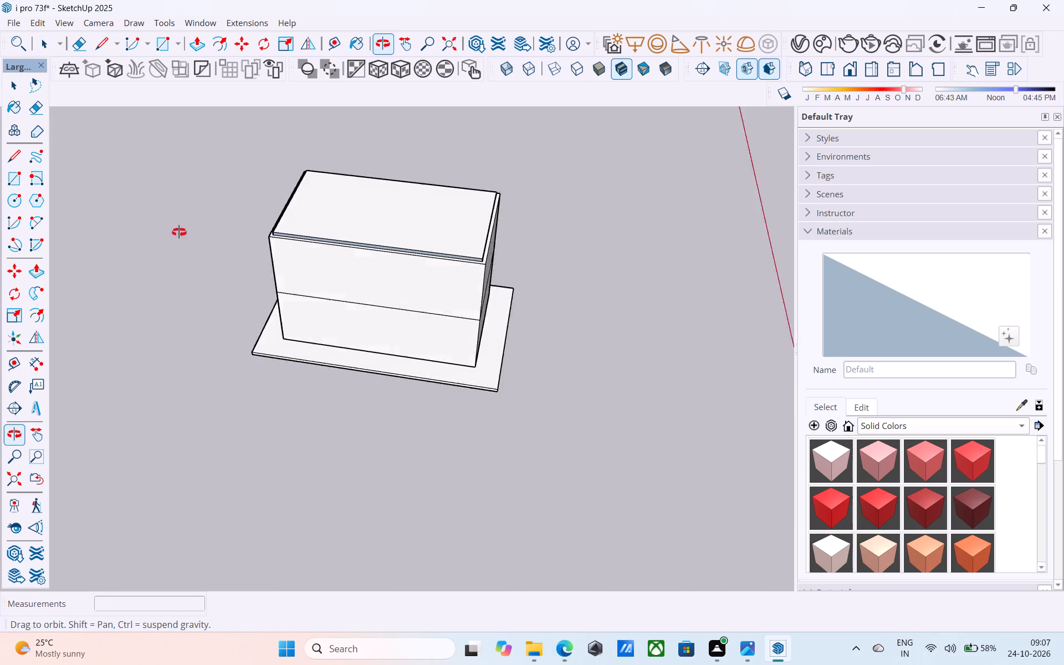
pyautogui.moveTo(179, 232); pyautogui.dragTo(162, 236, button='middle')
pyautogui.moveTo(535, 234); pyautogui.dragTo(218, 192, button='middle')
pyautogui.scroll(6, 391, 240)
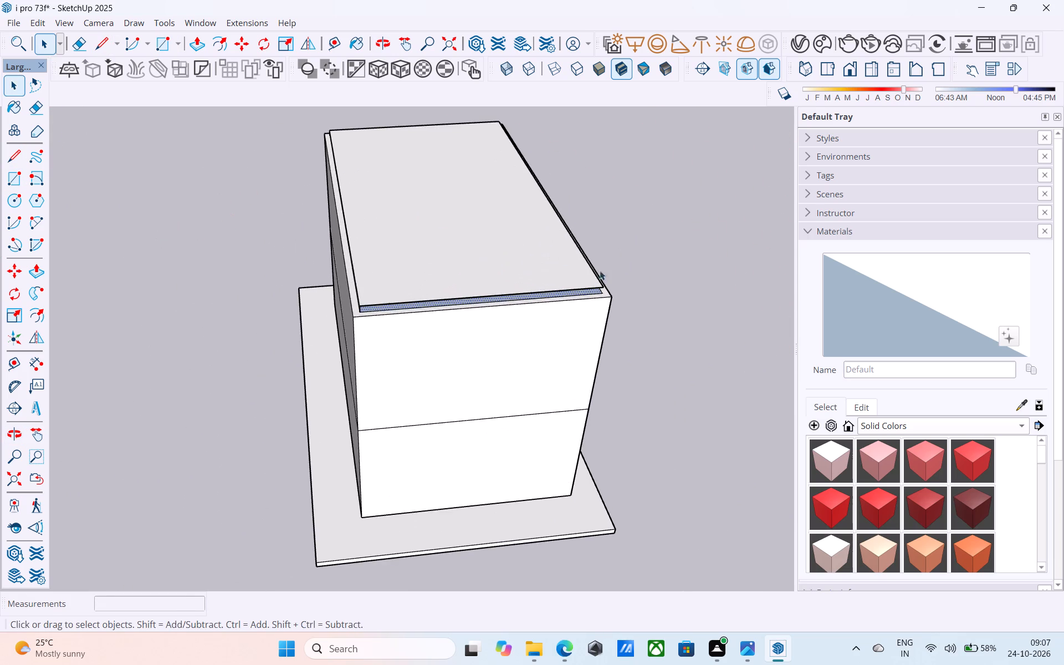
pyautogui.moveTo(633, 280); pyautogui.dragTo(216, 234, button='middle')
pyautogui.scroll(8, 243, 263)
pyautogui.press('l')
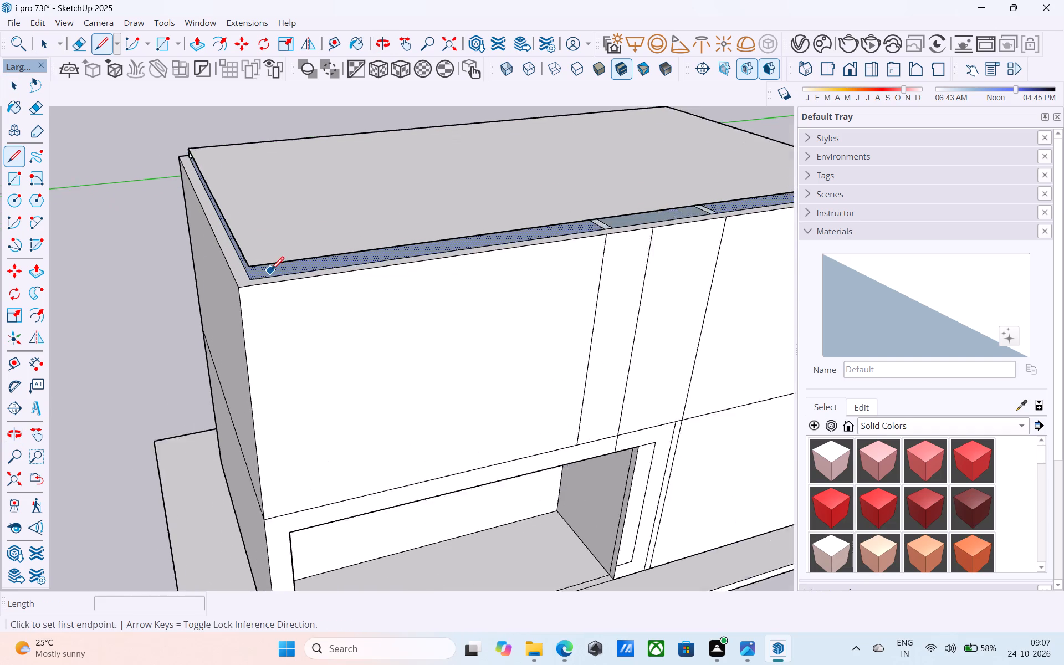
pyautogui.scroll(4, 271, 271)
pyautogui.click(234, 284)
pyautogui.click(232, 257)
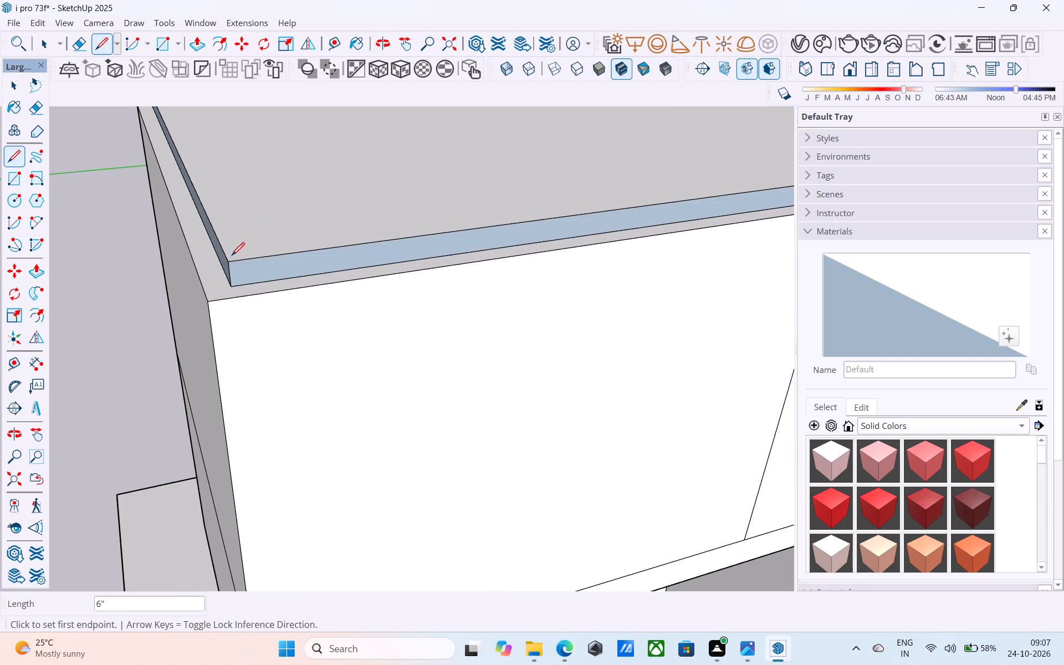
# Reverse the roof slab's front edge face.
pyautogui.press('space')
pyautogui.click(249, 267)
pyautogui.rightClick(249, 267)
pyautogui.click(320, 447)
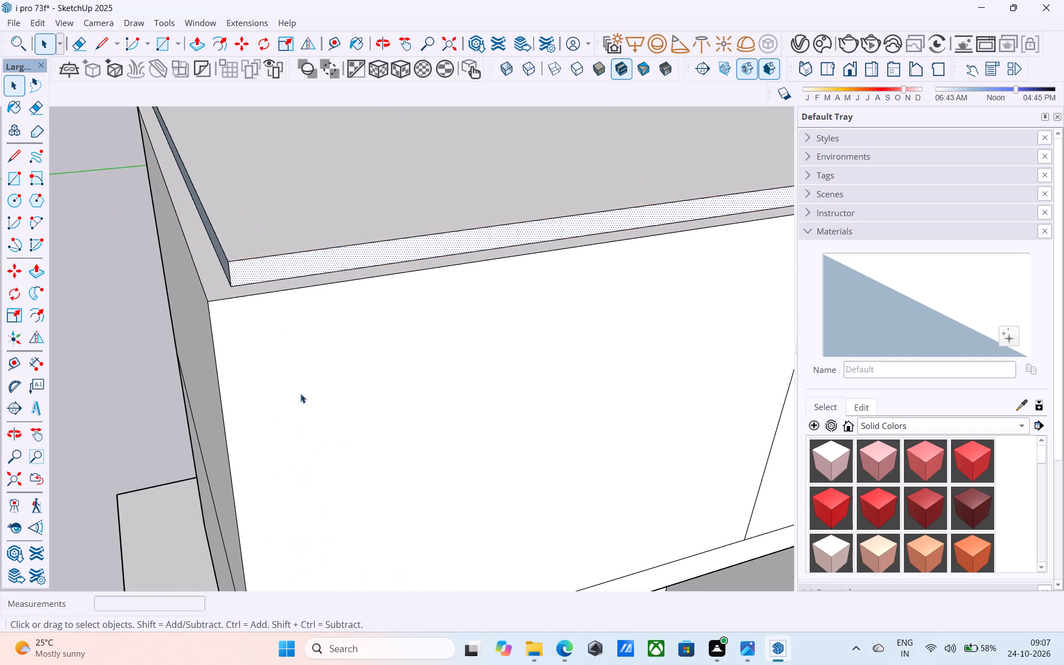
# Reverse the roof slab's edge faces at the opening end and along the back.
pyautogui.scroll(1, 212, 250)
pyautogui.scroll(-4, 523, 218)
pyautogui.moveTo(295, 265); pyautogui.dragTo(856, 218, button='middle')
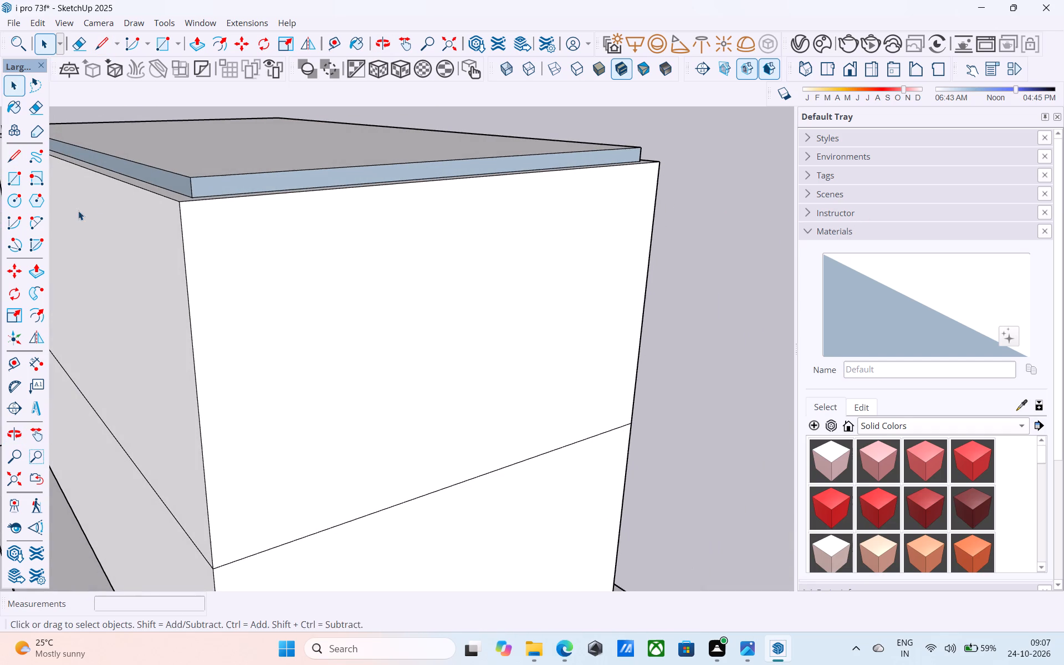
pyautogui.click(195, 192)
pyautogui.rightClick(195, 192)
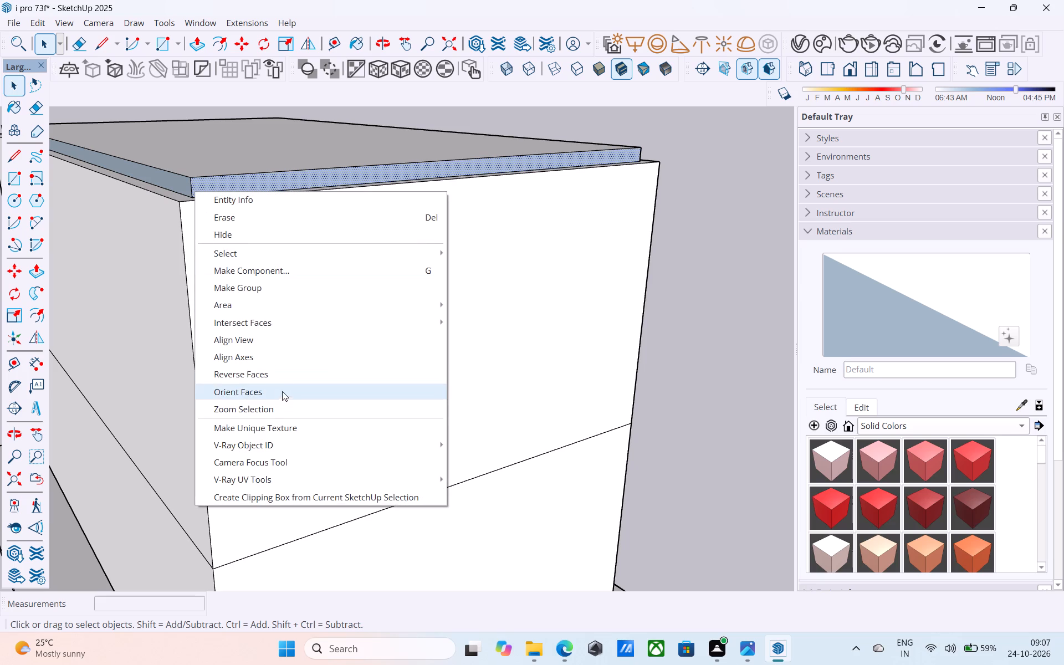
pyautogui.click(276, 372)
pyautogui.click(169, 180)
pyautogui.rightClick(170, 180)
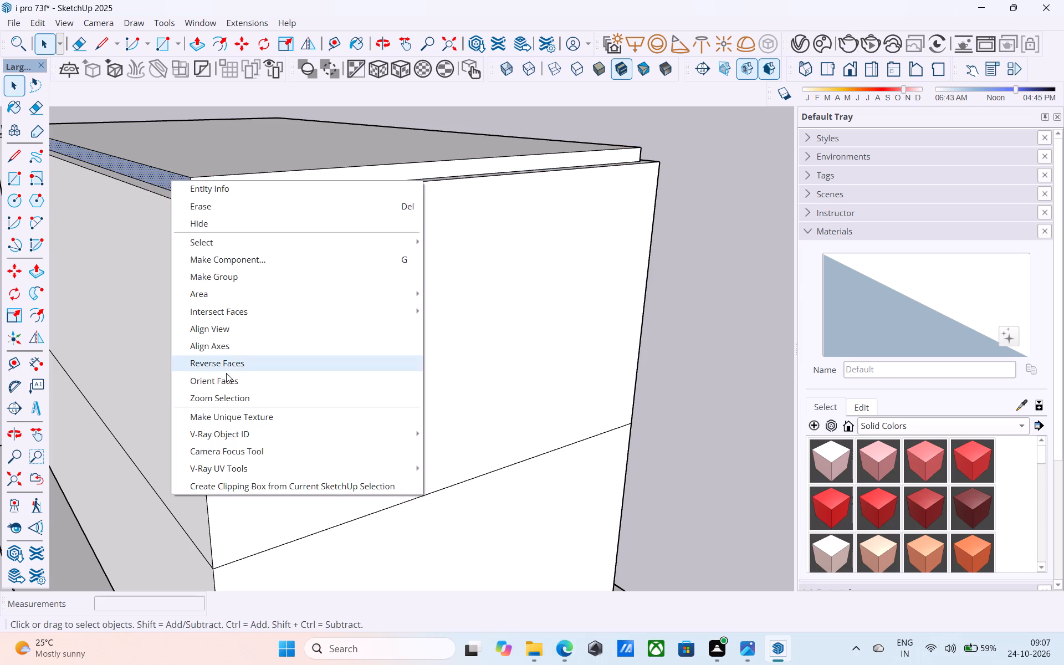
pyautogui.click(226, 366)
# Reverse the roof slab's remaining edge face at the end away from the opening.
pyautogui.scroll(-16, 228, 360)
pyautogui.moveTo(102, 269); pyautogui.dragTo(618, 264, button='middle')
pyautogui.moveTo(410, 334); pyautogui.dragTo(866, 288, button='middle')
pyautogui.scroll(11, 483, 341)
pyautogui.click(447, 314)
pyautogui.rightClick(449, 315)
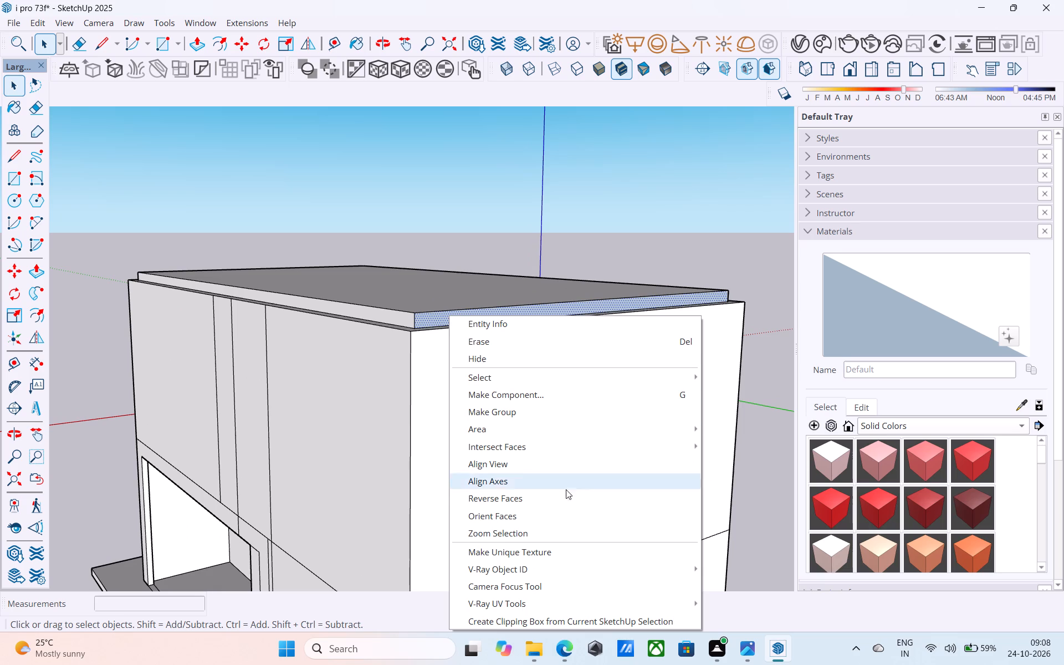
pyautogui.click(577, 504)
pyautogui.press('space')
pyautogui.scroll(-7, 261, 229)
pyautogui.moveTo(239, 227); pyautogui.dragTo(449, 324, button='middle')
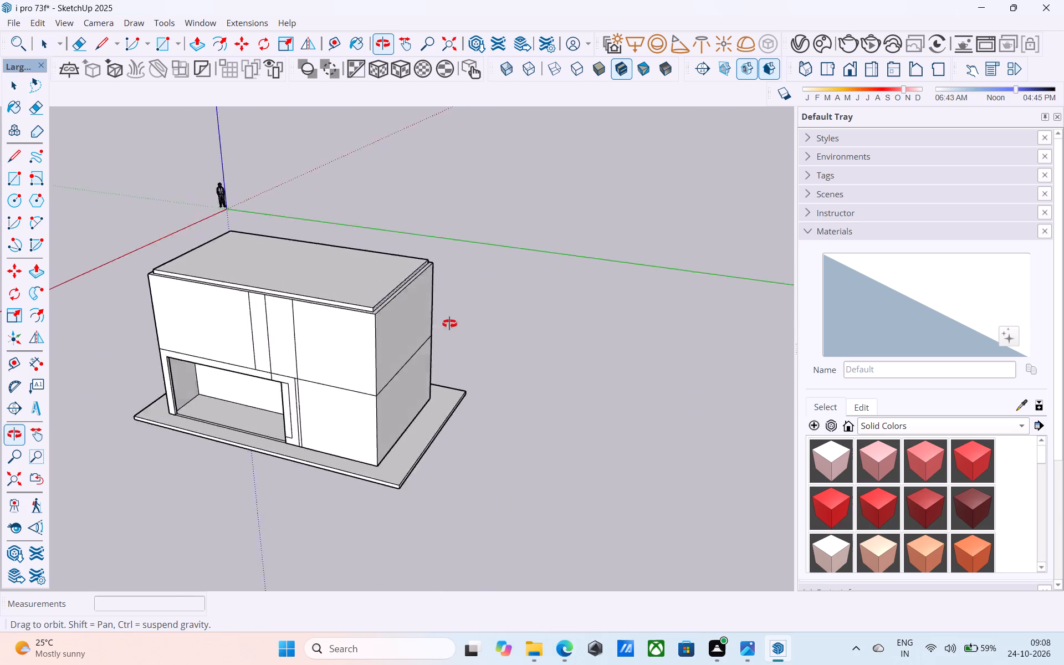
# Push/Pull the roof slab's edge faces at the end away from the opening and along the front out flush with the walls.
pyautogui.moveTo(449, 324); pyautogui.dragTo(495, 318, button='middle')
pyautogui.scroll(-1, 473, 316)
pyautogui.moveTo(341, 298); pyautogui.dragTo(73, 270, button='middle')
pyautogui.scroll(4, 388, 320)
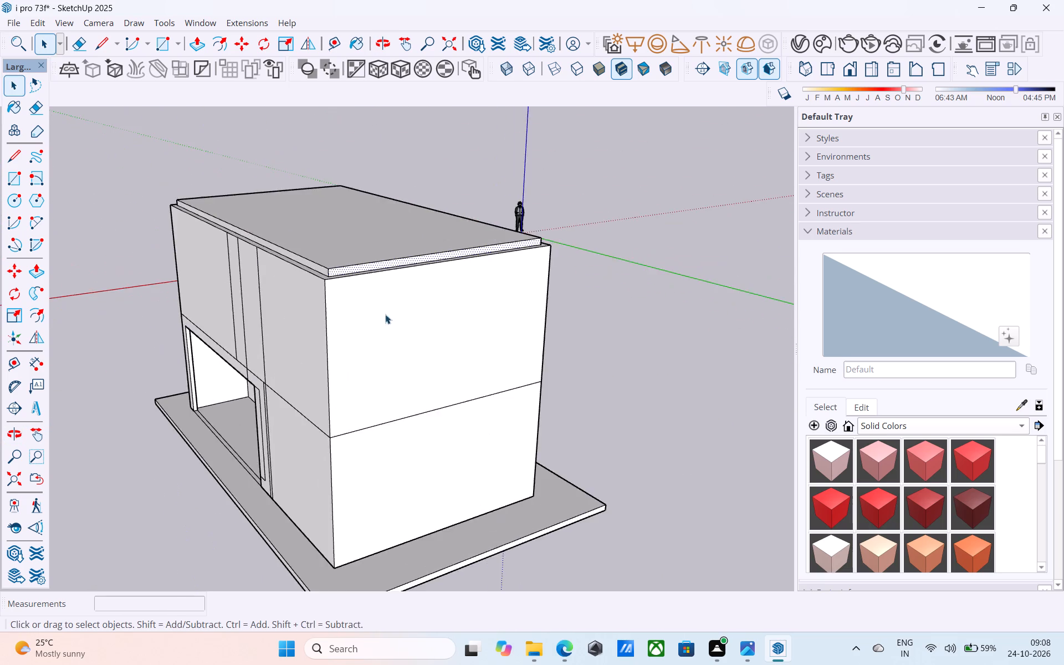
pyautogui.scroll(8, 385, 314)
pyautogui.press('p')
pyautogui.click(344, 260)
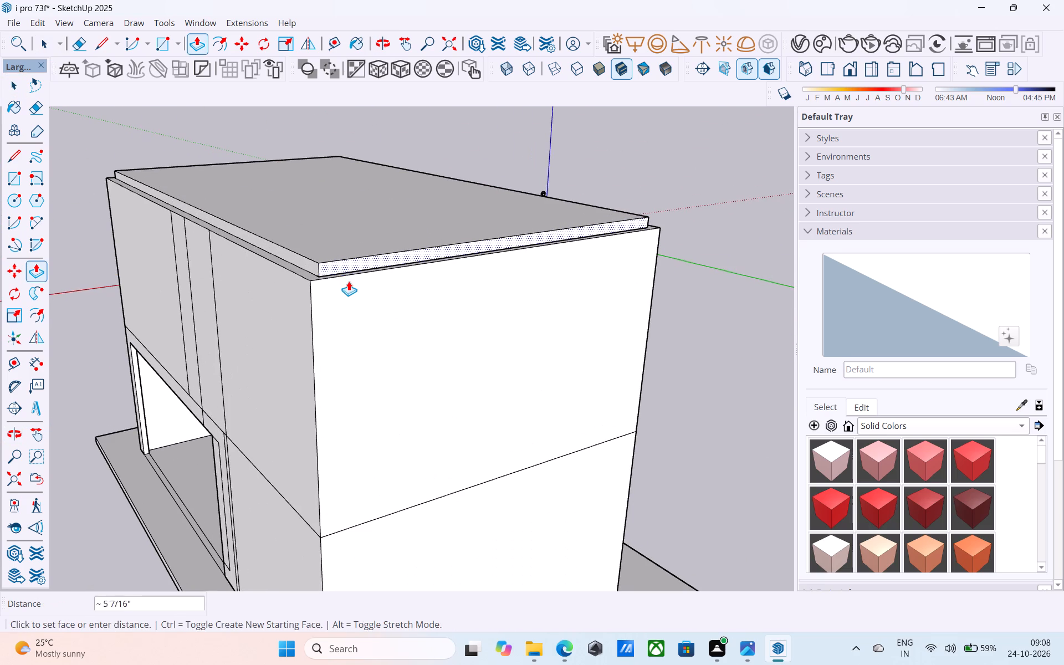
pyautogui.click(349, 282)
pyautogui.press('space')
pyautogui.click(309, 268)
pyautogui.press('p')
pyautogui.click(309, 268)
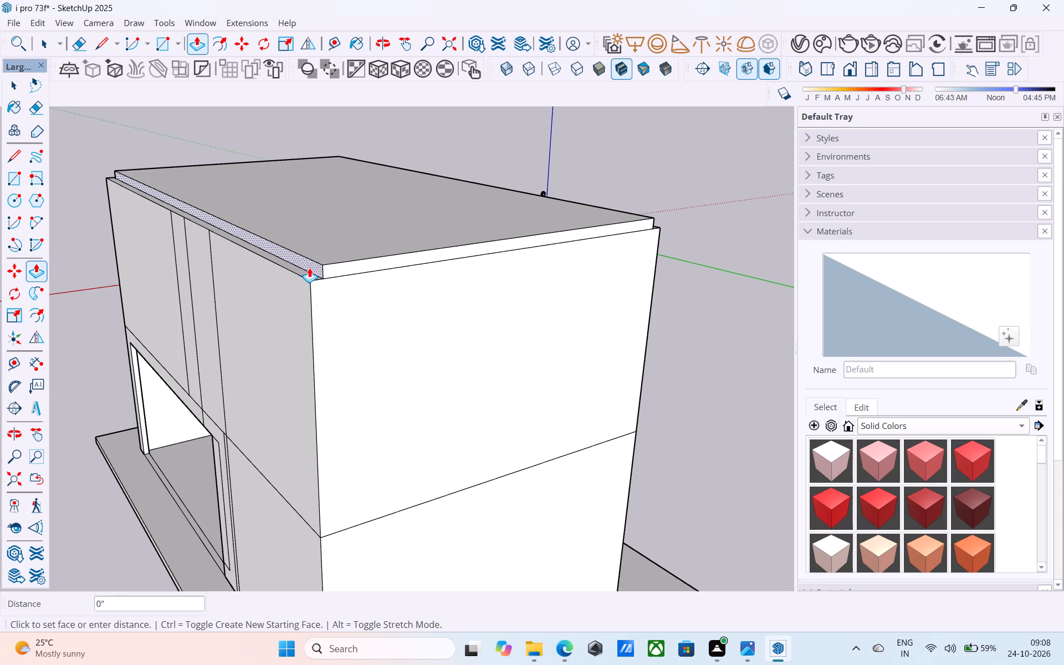
pyautogui.click(300, 281)
pyautogui.press('space')
# Push/Pull the roof slab's edge faces at the opening end and along the back out flush with the walls.
pyautogui.moveTo(492, 232); pyautogui.dragTo(66, 246, button='middle')
pyautogui.moveTo(507, 287); pyautogui.dragTo(35, 306, button='middle')
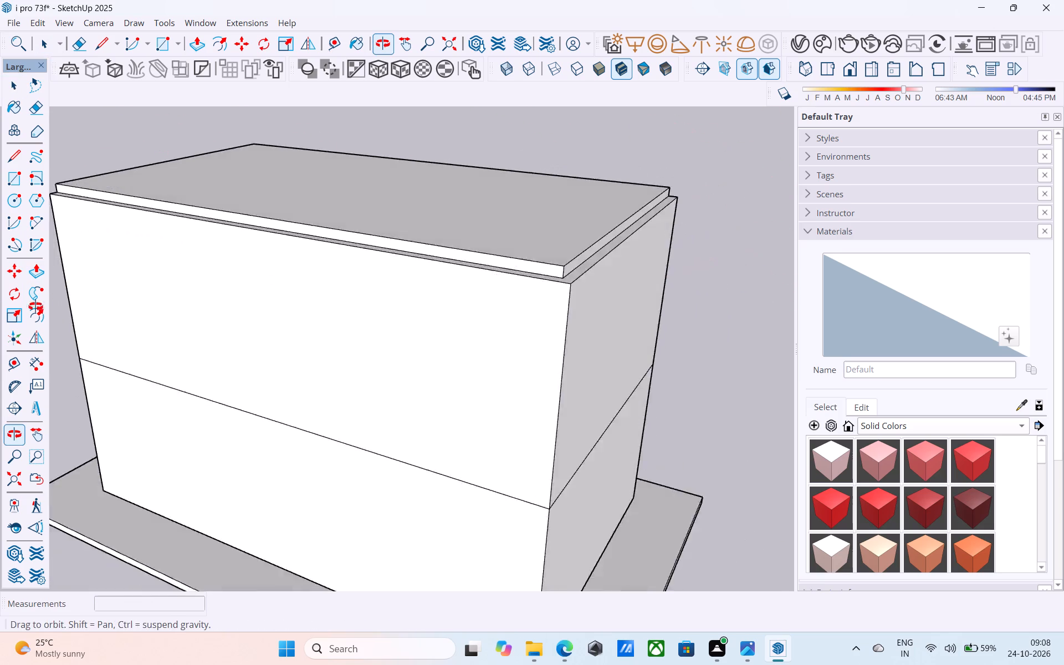
pyautogui.moveTo(35, 306); pyautogui.dragTo(21, 307, button='middle')
pyautogui.scroll(4, 415, 315)
pyautogui.click(441, 293)
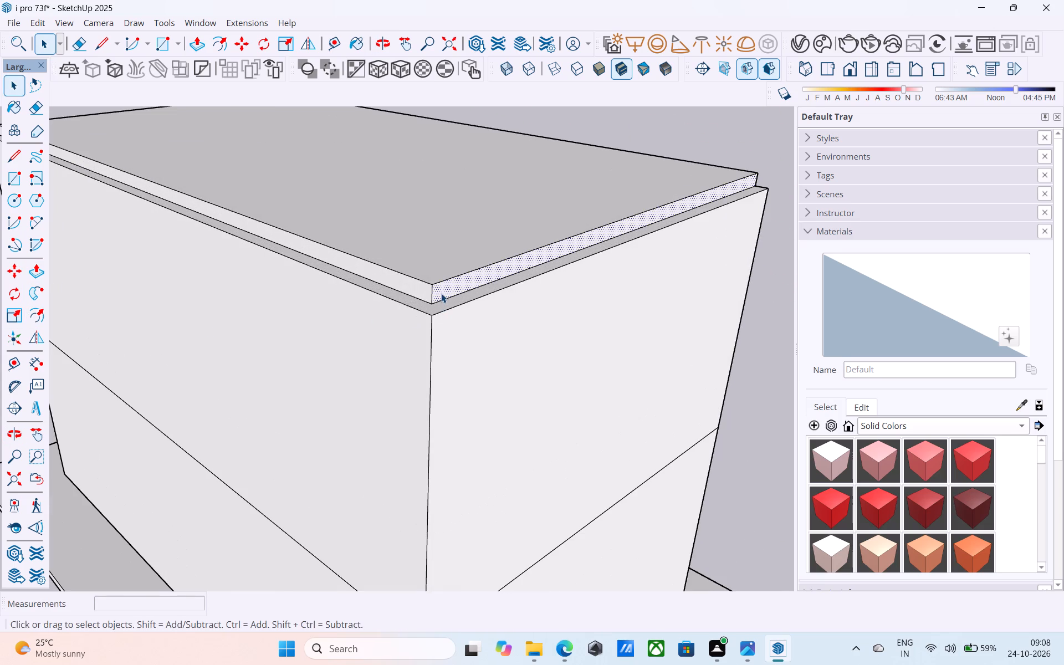
pyautogui.press('p')
pyautogui.click(441, 293)
pyautogui.click(459, 341)
pyautogui.press('space')
pyautogui.click(438, 306)
pyautogui.click(435, 299)
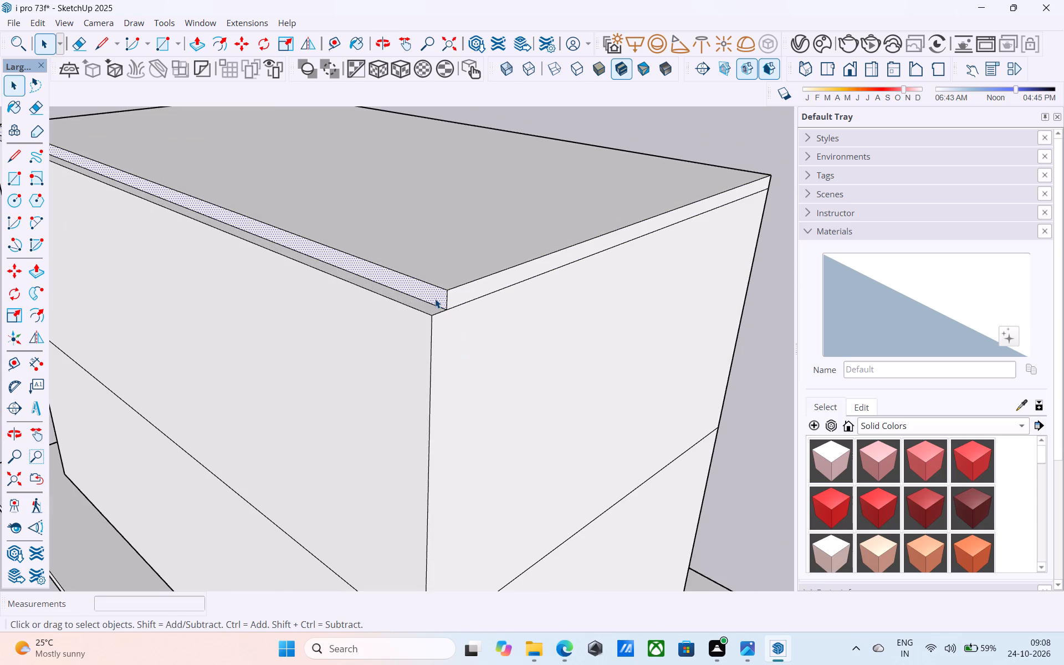
pyautogui.press('p')
pyautogui.click(435, 299)
pyautogui.click(416, 329)
pyautogui.press('space')
# Examine the roof slab's fit over the walls and the front façade from high and low viewpoints.
pyautogui.scroll(-2, 417, 323)
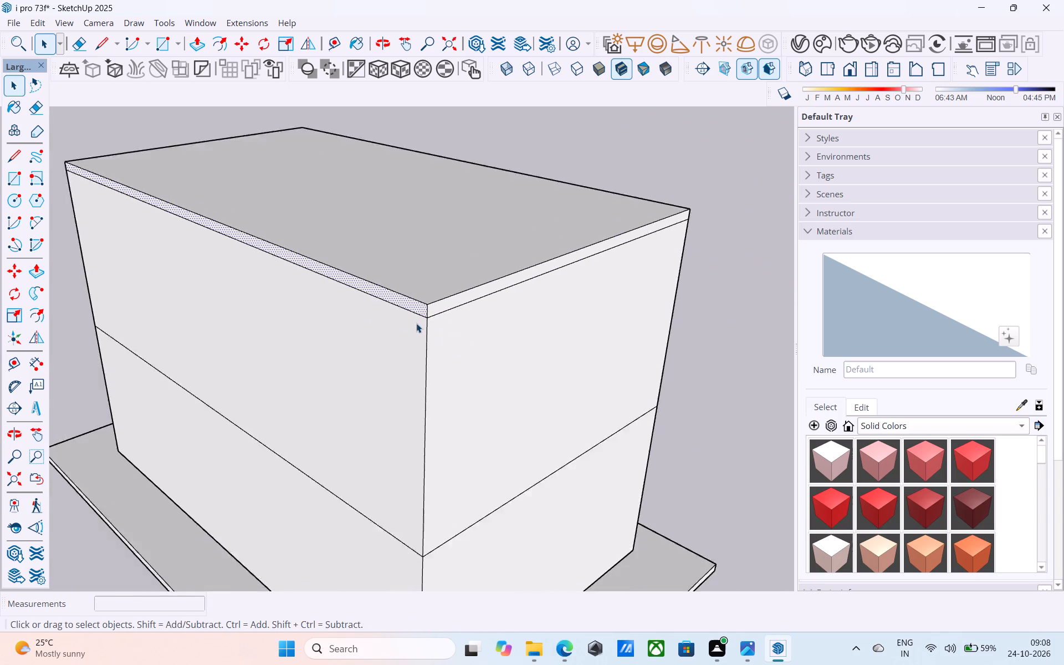
pyautogui.scroll(-9, 416, 323)
pyautogui.moveTo(356, 320); pyautogui.dragTo(670, 270, button='middle')
pyautogui.moveTo(174, 336); pyautogui.dragTo(793, 287, button='middle')
pyautogui.moveTo(305, 305); pyautogui.dragTo(683, 273, button='middle')
pyautogui.scroll(-3, 308, 237)
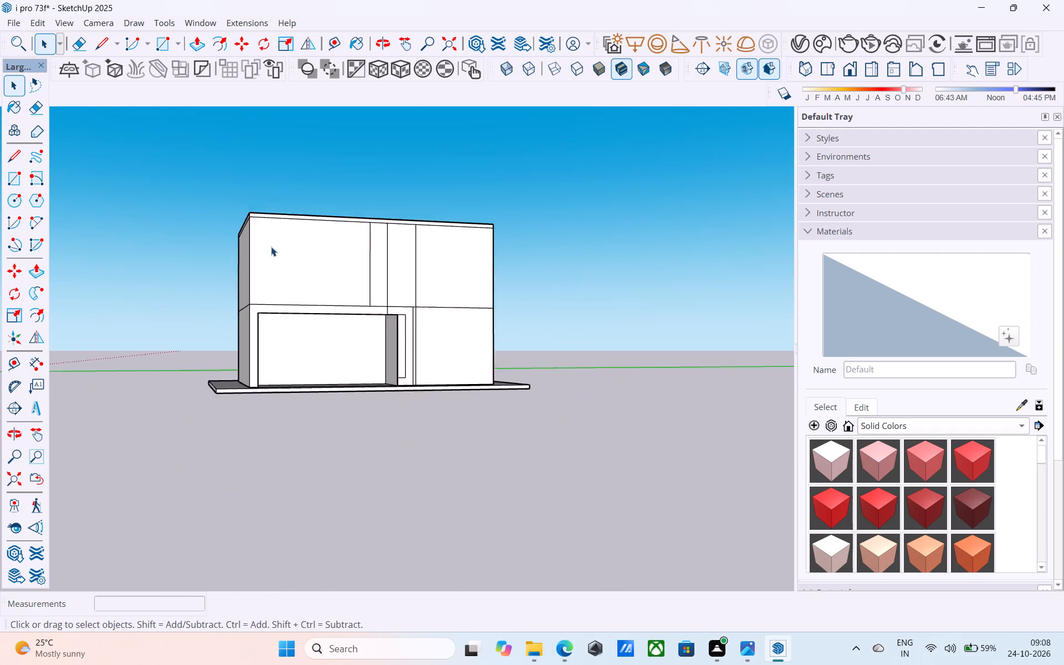
pyautogui.scroll(-3, 271, 247)
pyautogui.scroll(1, 205, 236)
pyautogui.scroll(-4, 141, 288)
pyautogui.moveTo(167, 248); pyautogui.dragTo(188, 467, button='middle')
pyautogui.scroll(4, 283, 232)
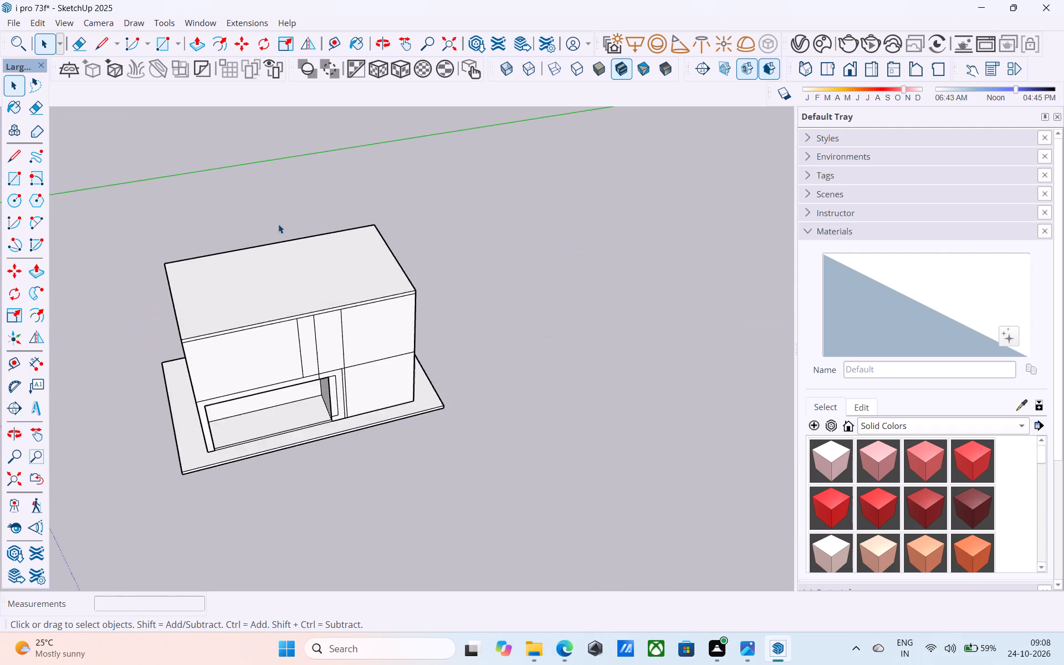
pyautogui.scroll(3, 278, 224)
pyautogui.moveTo(267, 257); pyautogui.dragTo(275, 124, button='middle')
pyautogui.scroll(-4, 280, 139)
pyautogui.moveTo(292, 266); pyautogui.dragTo(311, 177, button='middle')
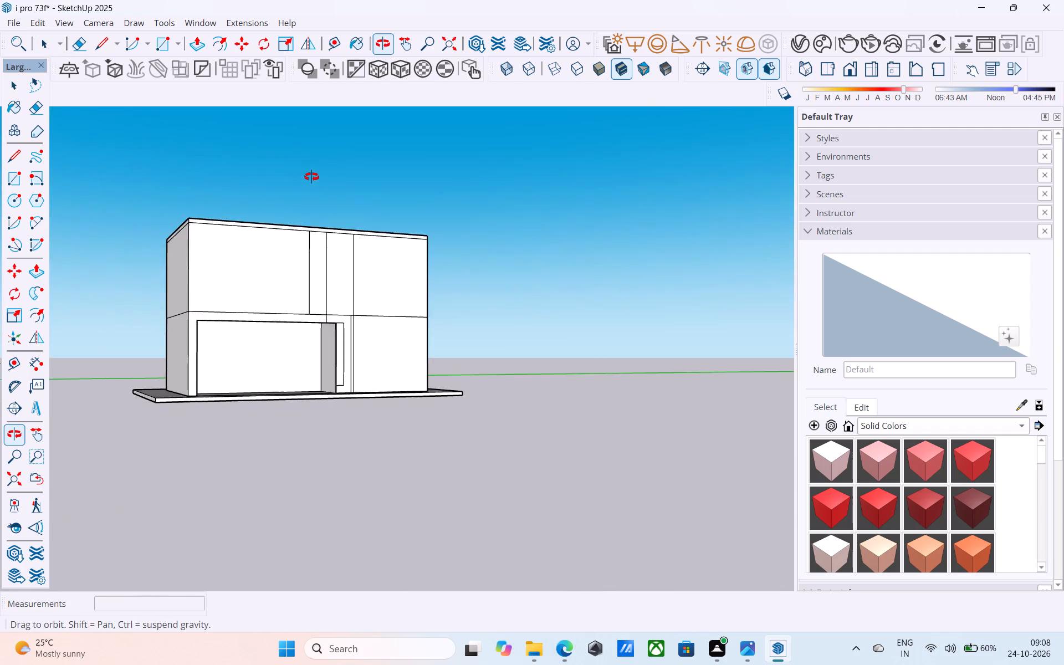
pyautogui.moveTo(311, 177); pyautogui.dragTo(333, 201, button='middle')
# Save the model.
pyautogui.hotkey('ctrl', 's')
pyautogui.press('space')
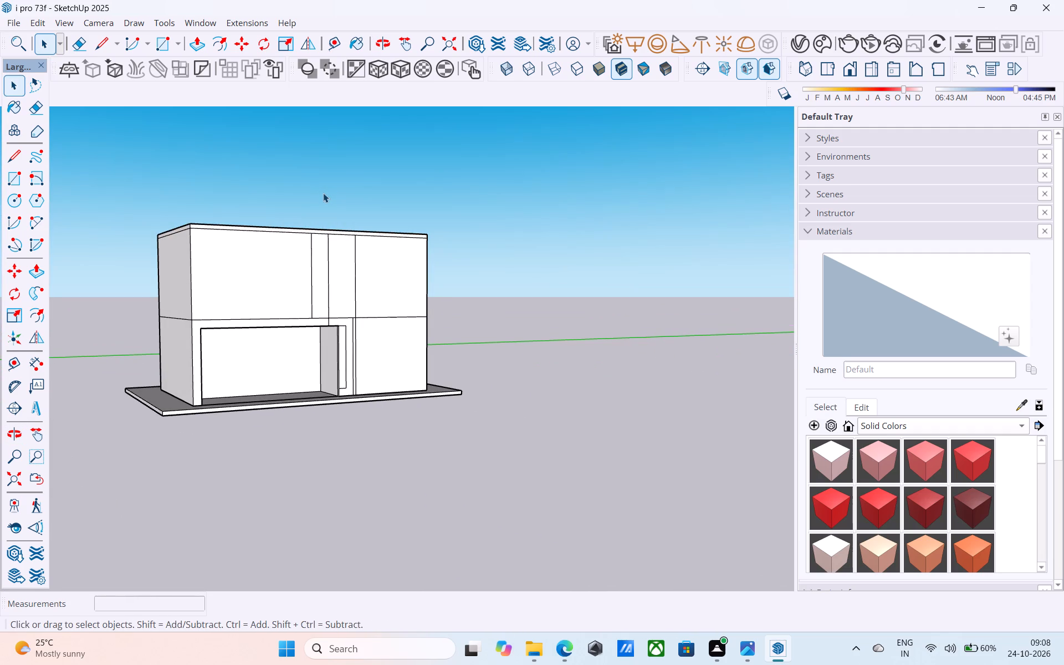
# Erase the stray narrow-panel lines on the ground-floor front wall between the opening and the full-height division line.
pyautogui.scroll(-2, 323, 193)
pyautogui.moveTo(318, 200); pyautogui.dragTo(284, 208, button='middle')
pyautogui.moveTo(338, 330); pyautogui.dragTo(312, 332, button='middle')
pyautogui.moveTo(333, 344); pyautogui.dragTo(311, 342, button='middle')
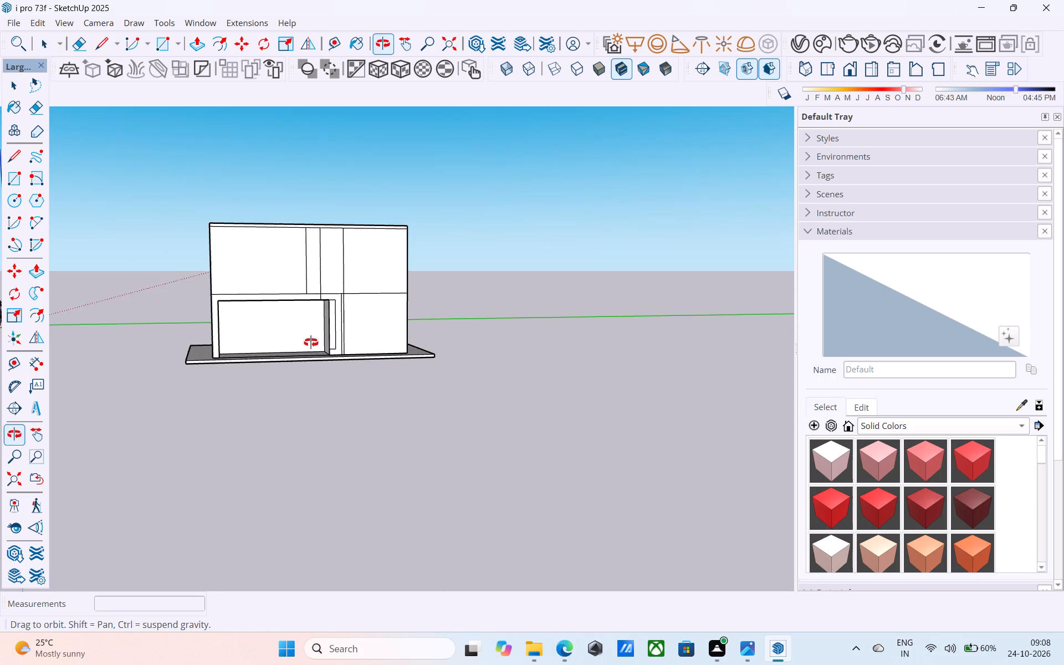
pyautogui.moveTo(311, 342); pyautogui.dragTo(311, 340, button='middle')
pyautogui.scroll(10, 330, 321)
pyautogui.press('e')
pyautogui.moveTo(336, 304); pyautogui.dragTo(329, 299)
pyautogui.moveTo(326, 268); pyautogui.dragTo(320, 254)
pyautogui.click(328, 402)
pyautogui.scroll(4, 347, 365)
pyautogui.click(348, 365)
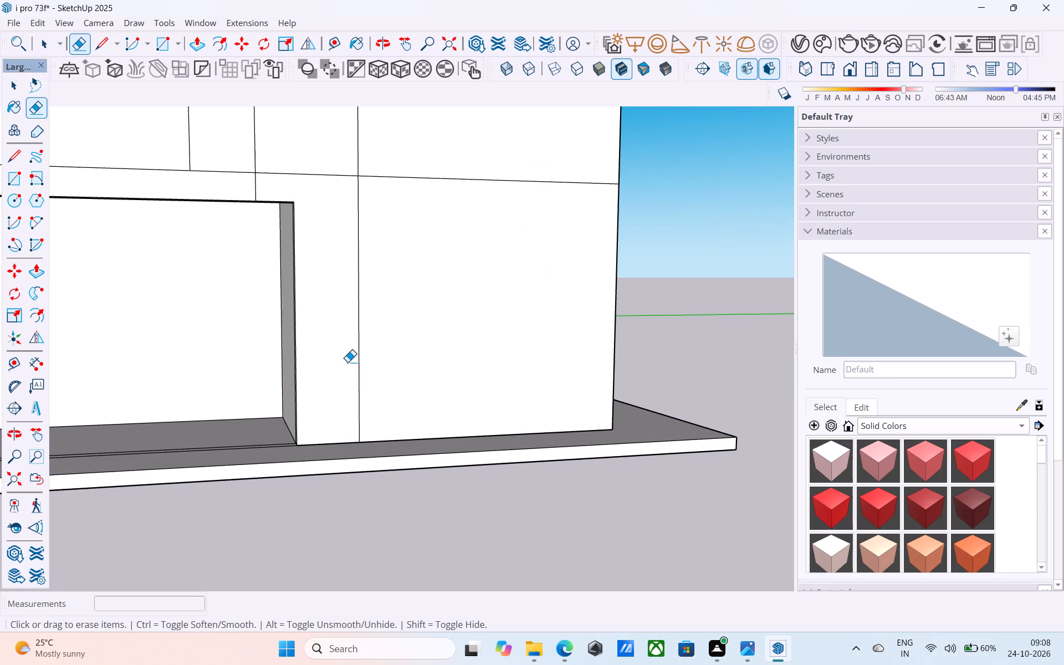
pyautogui.scroll(-5, 331, 235)
pyautogui.press('space')
# Examine the front wall's division lines and the ground-floor opening from several angles.
pyautogui.moveTo(325, 257); pyautogui.dragTo(359, 403, button='middle')
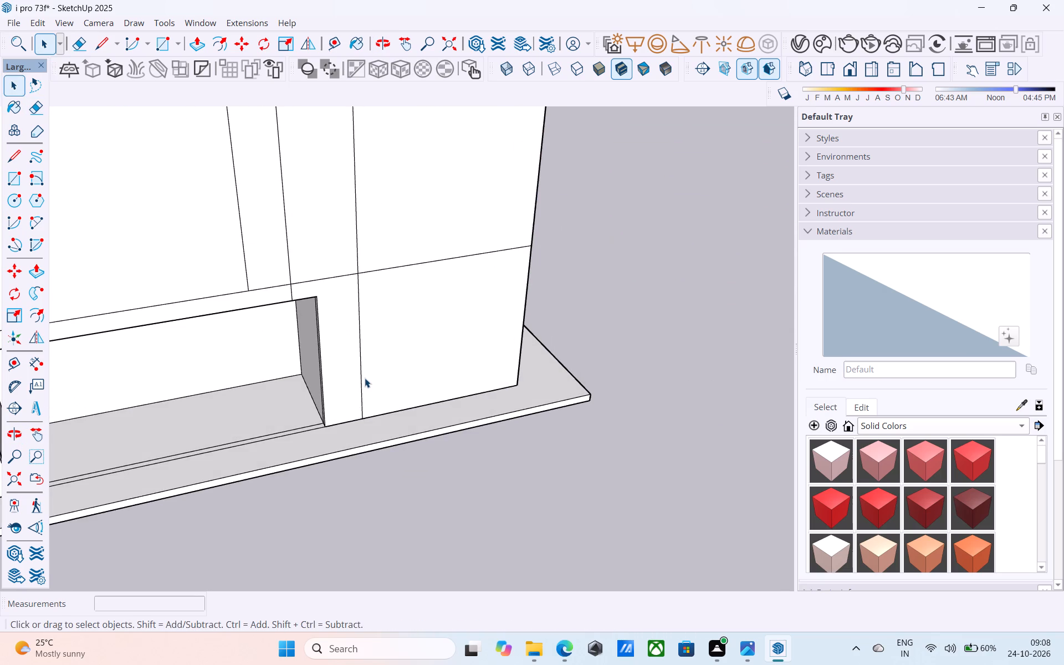
pyautogui.moveTo(351, 332); pyautogui.dragTo(465, 264, button='middle')
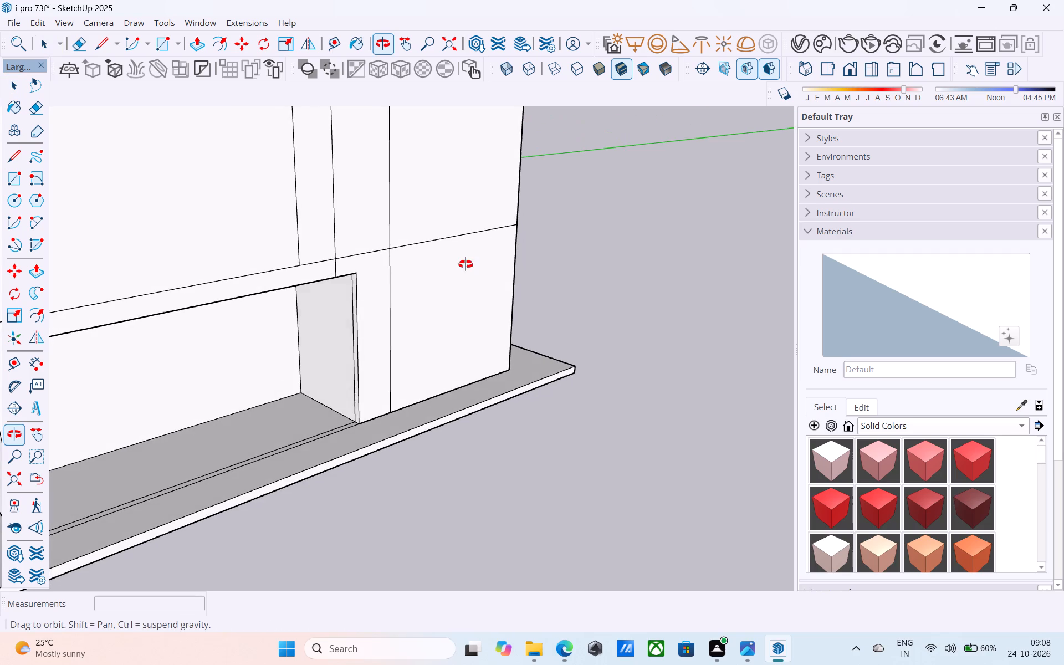
pyautogui.moveTo(465, 264); pyautogui.dragTo(337, 366, button='middle')
pyautogui.scroll(1, 424, 337)
pyautogui.scroll(-6, 331, 344)
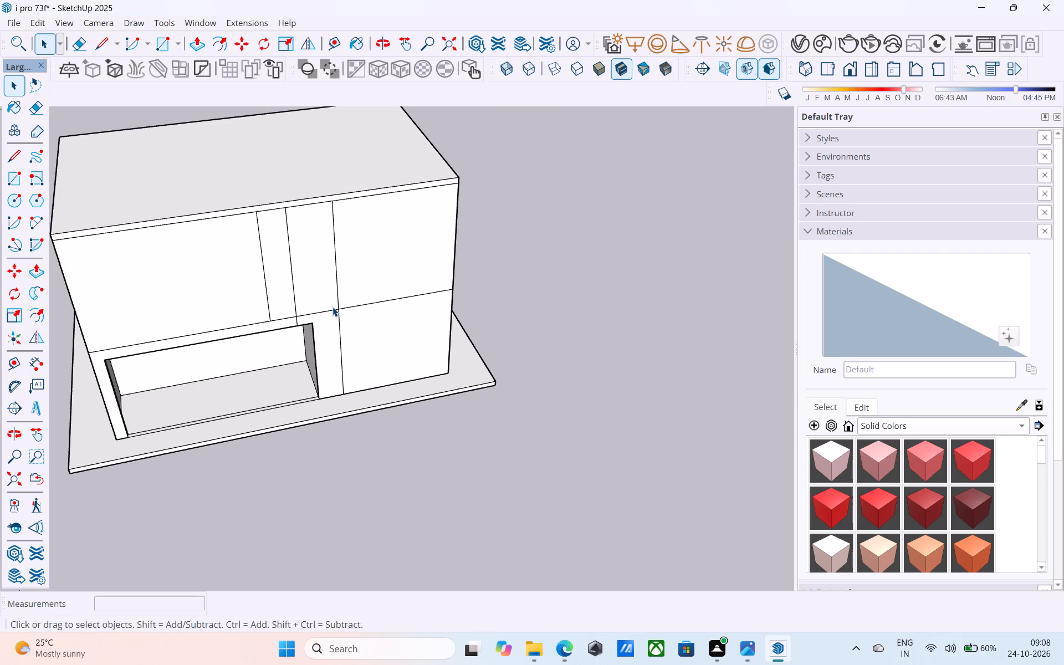
pyautogui.moveTo(301, 364); pyautogui.dragTo(480, 273, button='middle')
pyautogui.scroll(1, 468, 285)
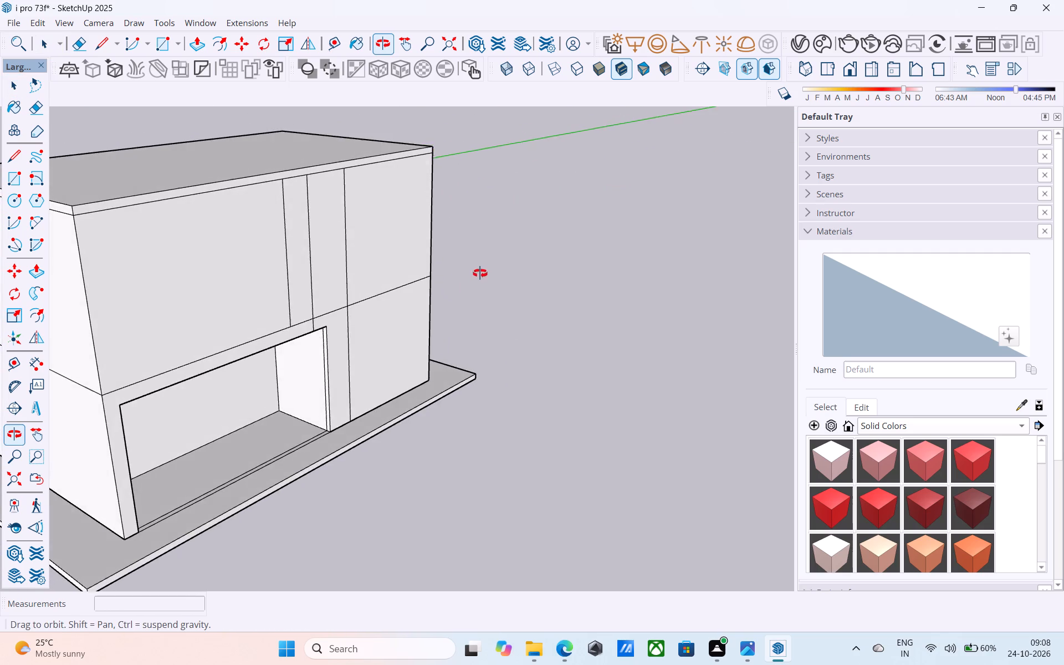
pyautogui.moveTo(480, 273); pyautogui.dragTo(359, 299, button='middle')
pyautogui.scroll(-5, 348, 291)
pyautogui.keyDown('shift'); pyautogui.moveTo(306, 309); pyautogui.dragTo(323, 438, button='middle'); pyautogui.keyUp('shift')
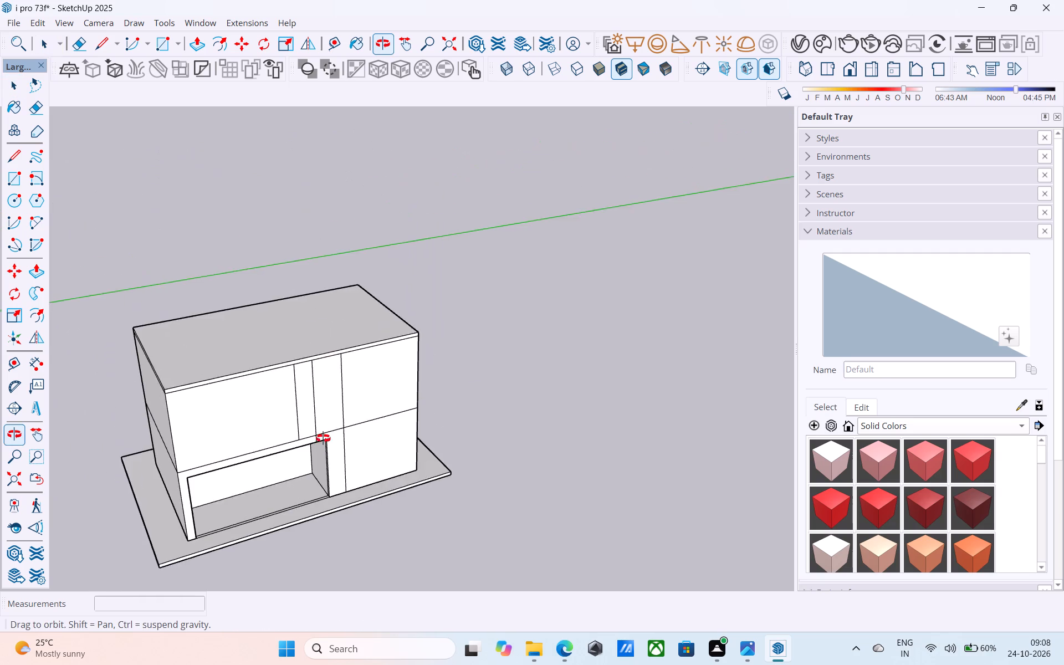
pyautogui.keyDown('shift'); pyautogui.moveTo(323, 438); pyautogui.dragTo(231, 321, button='middle'); pyautogui.keyUp('shift')
pyautogui.keyDown('shift'); pyautogui.moveTo(259, 349); pyautogui.dragTo(294, 393, button='middle'); pyautogui.keyUp('shift')
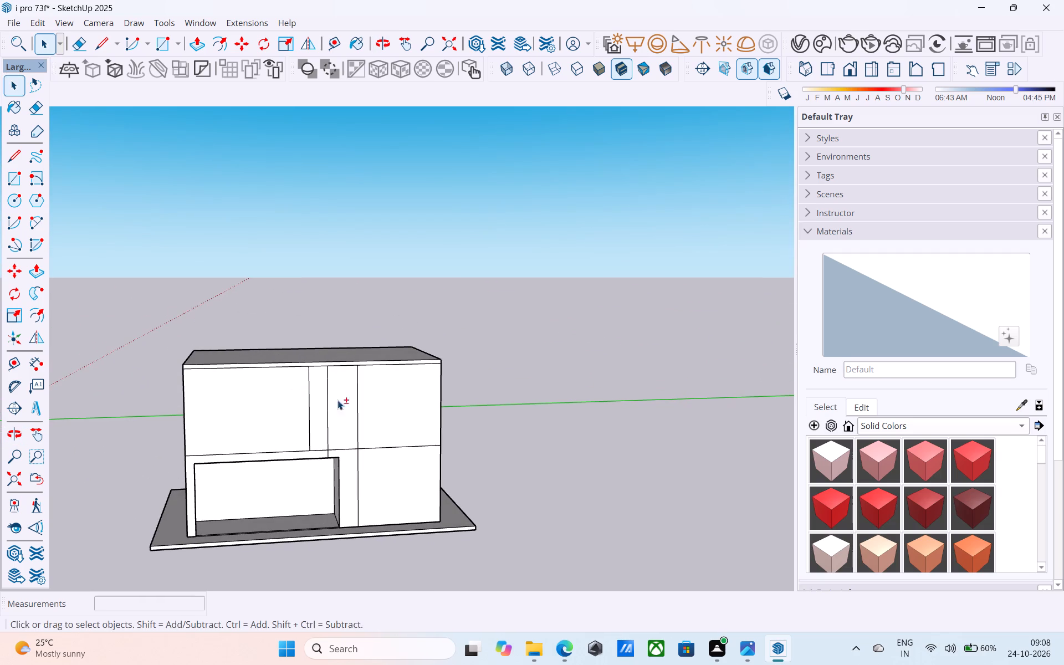
pyautogui.moveTo(341, 421); pyautogui.dragTo(359, 428, button='middle')
pyautogui.scroll(4, 359, 429)
pyautogui.scroll(-4, 382, 432)
pyautogui.keyDown('shift'); pyautogui.moveTo(380, 439); pyautogui.dragTo(357, 319, button='middle'); pyautogui.keyUp('shift')
pyautogui.scroll(1, 357, 319)
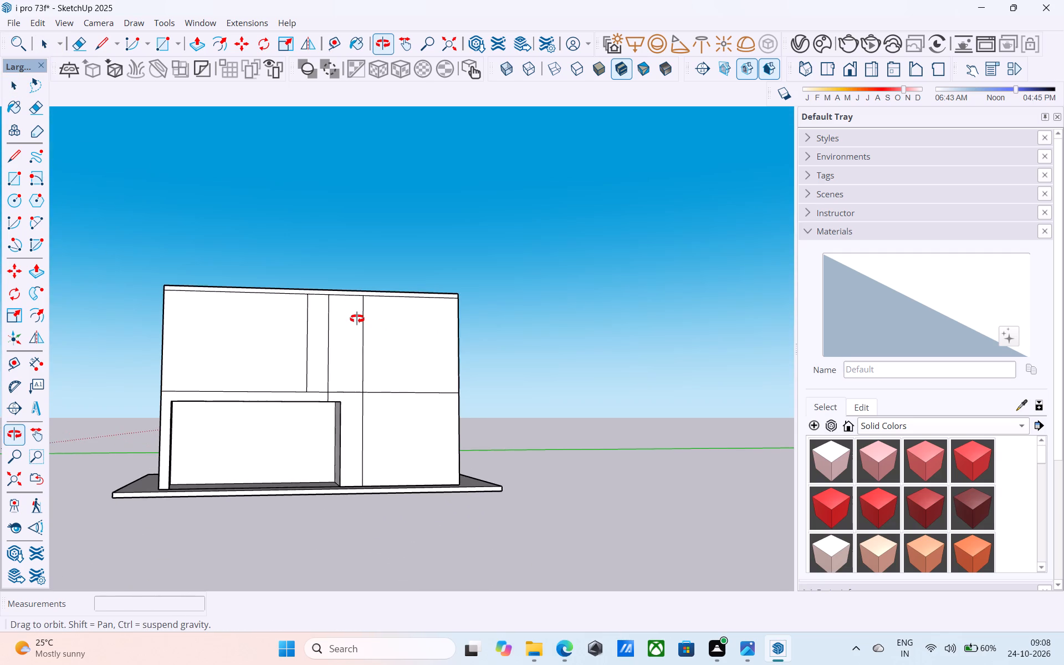
pyautogui.keyDown('shift'); pyautogui.moveTo(357, 319); pyautogui.dragTo(346, 350, button='middle'); pyautogui.keyUp('shift')
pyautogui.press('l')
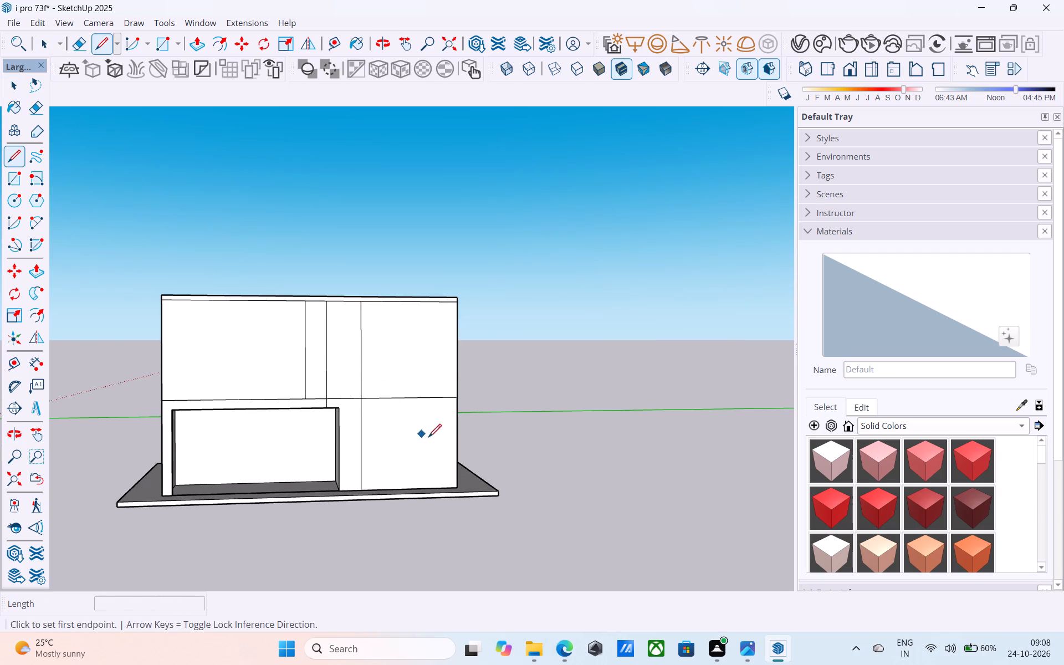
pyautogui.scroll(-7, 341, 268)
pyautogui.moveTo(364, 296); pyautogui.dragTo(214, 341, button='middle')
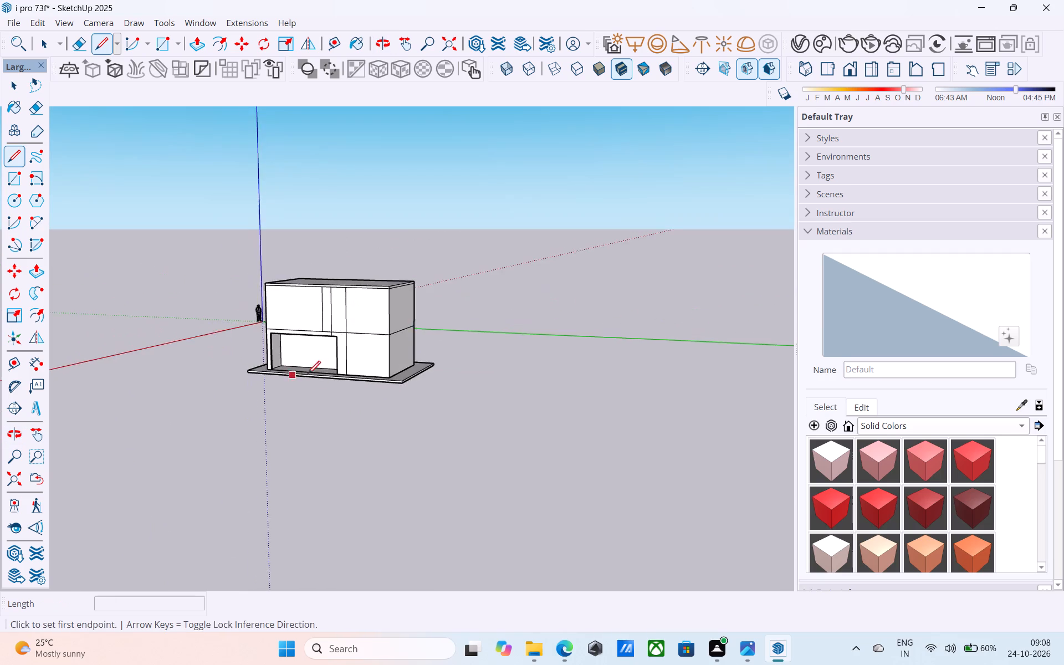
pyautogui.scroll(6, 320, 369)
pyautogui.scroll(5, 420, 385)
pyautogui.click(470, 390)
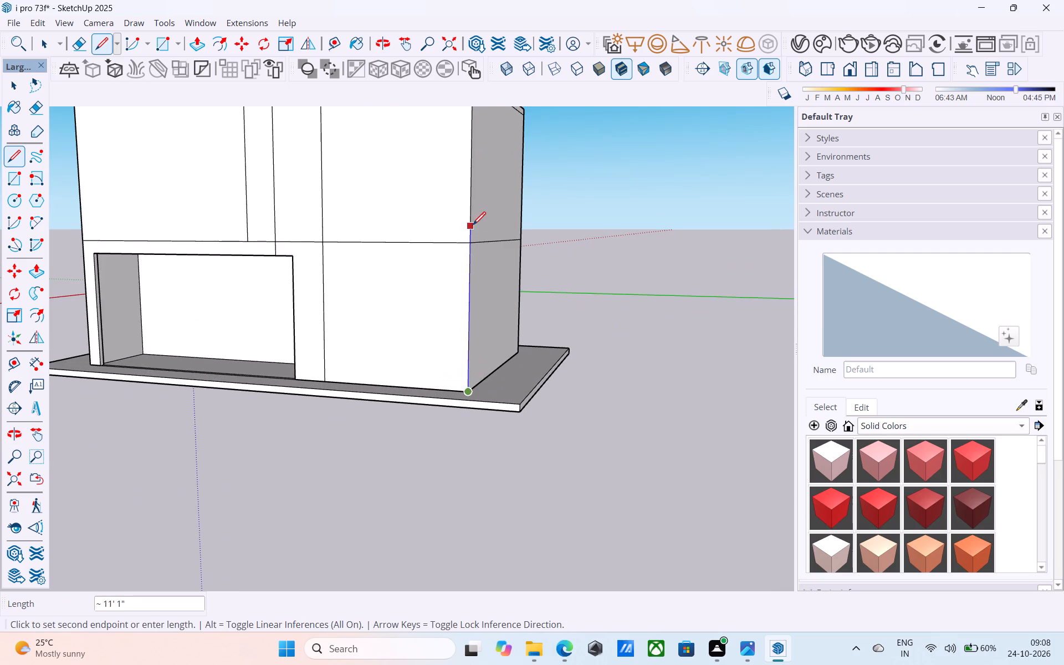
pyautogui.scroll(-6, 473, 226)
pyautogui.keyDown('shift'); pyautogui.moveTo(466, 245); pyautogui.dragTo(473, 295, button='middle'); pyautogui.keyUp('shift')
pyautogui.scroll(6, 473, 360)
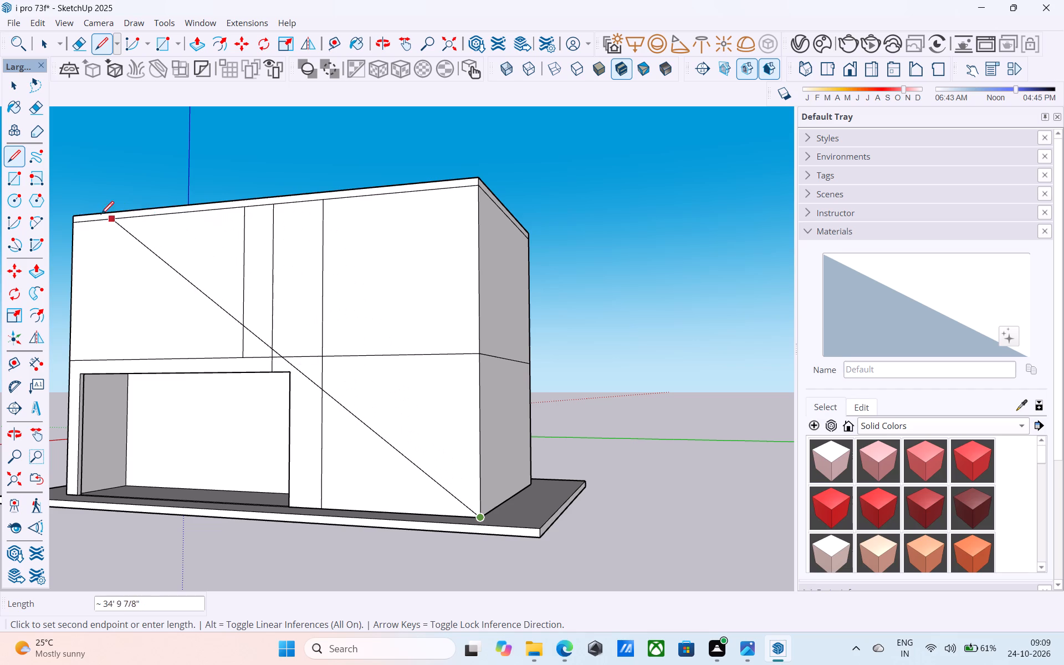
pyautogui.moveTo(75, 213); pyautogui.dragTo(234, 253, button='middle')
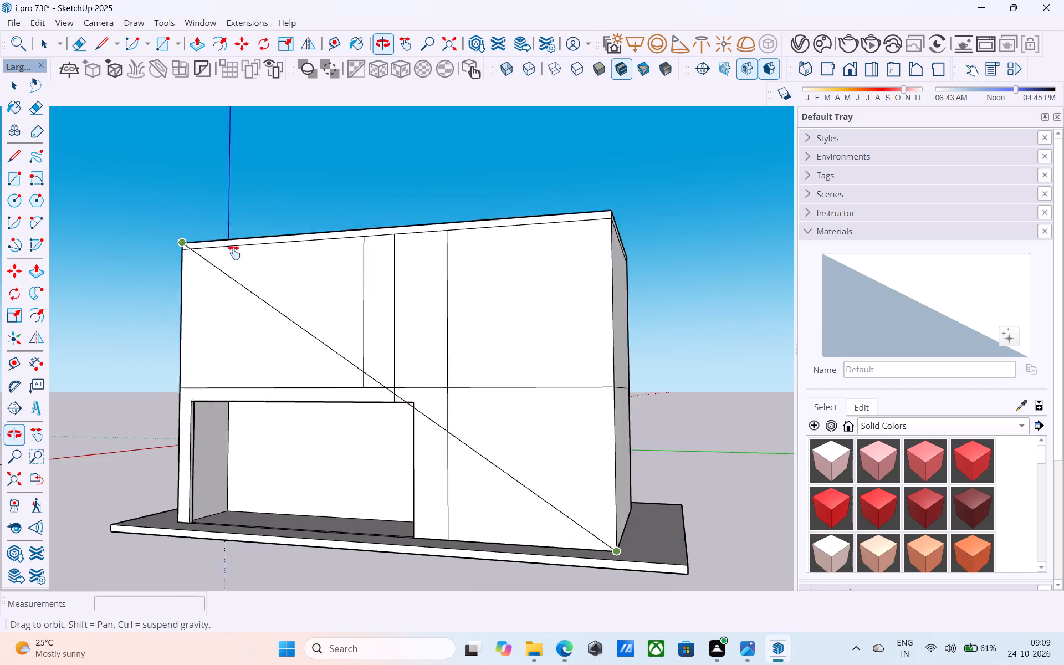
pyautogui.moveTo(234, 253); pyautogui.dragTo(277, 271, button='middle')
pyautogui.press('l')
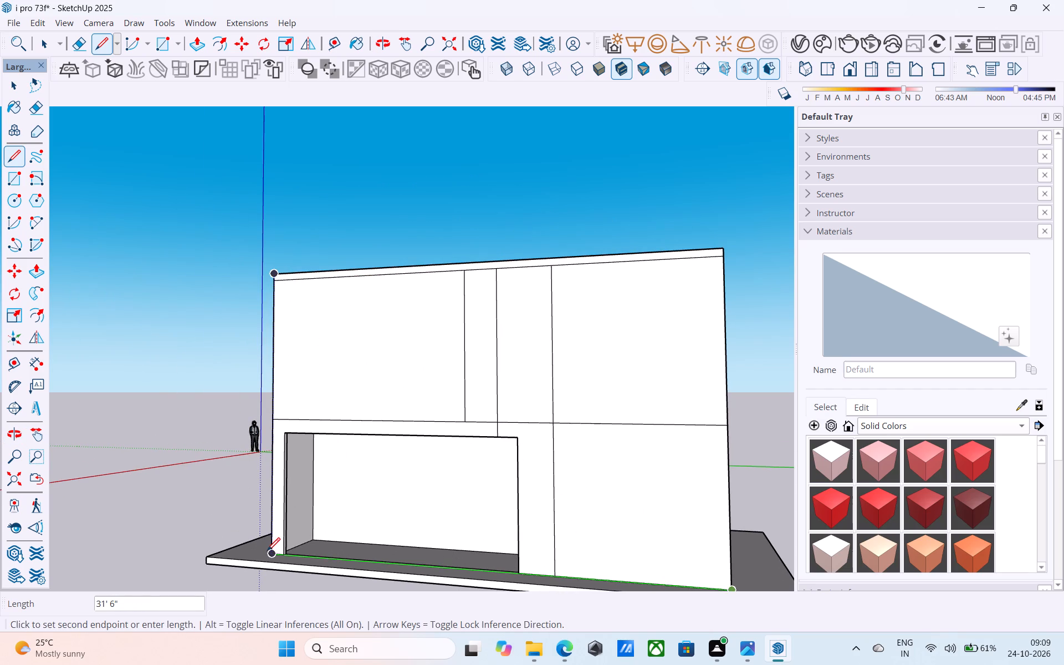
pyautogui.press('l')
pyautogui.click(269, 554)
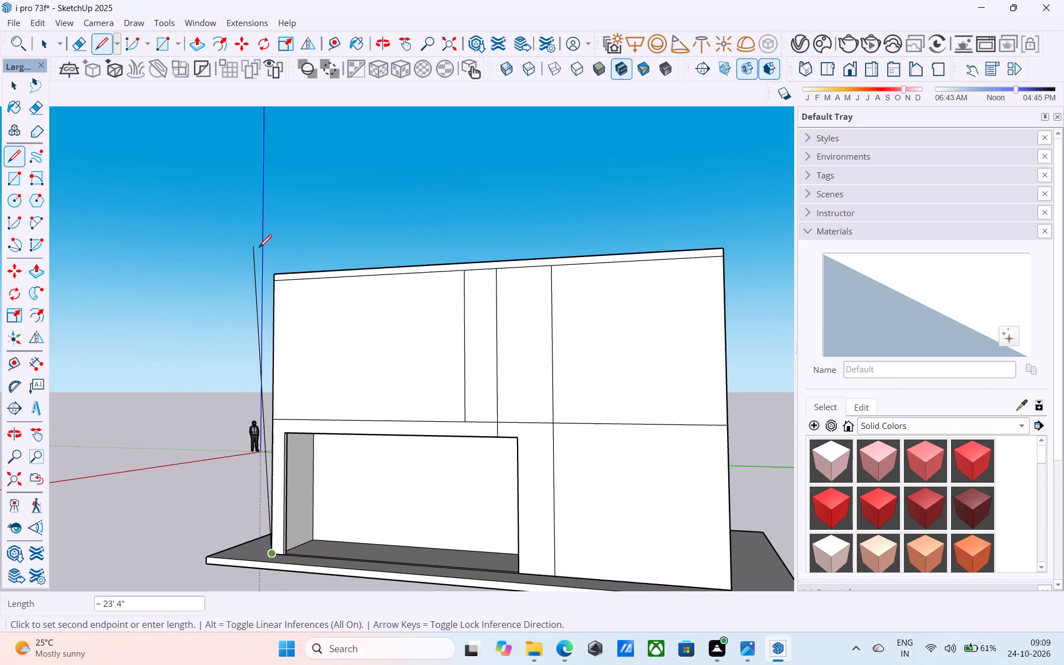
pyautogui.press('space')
# Erase the middle vertical division line on the upper front wall, including its short stub above the opening.
pyautogui.scroll(-5, 265, 237)
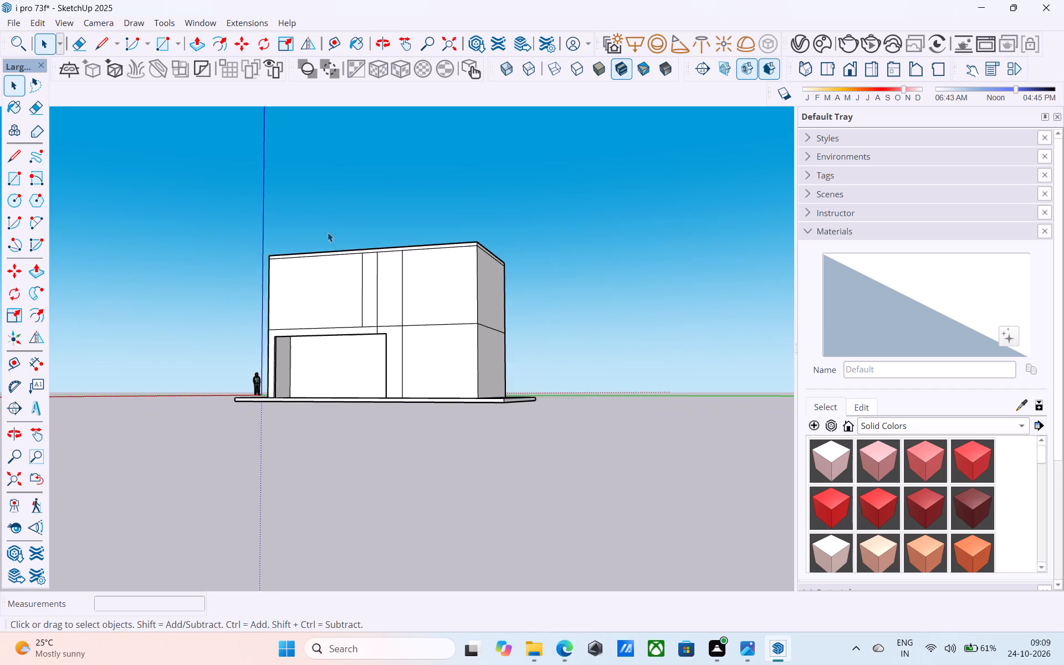
pyautogui.moveTo(388, 223); pyautogui.dragTo(376, 365, button='middle')
pyautogui.scroll(4, 347, 293)
pyautogui.keyDown('shift'); pyautogui.moveTo(339, 291); pyautogui.dragTo(364, 317, button='middle'); pyautogui.keyUp('shift')
pyautogui.scroll(3, 364, 317)
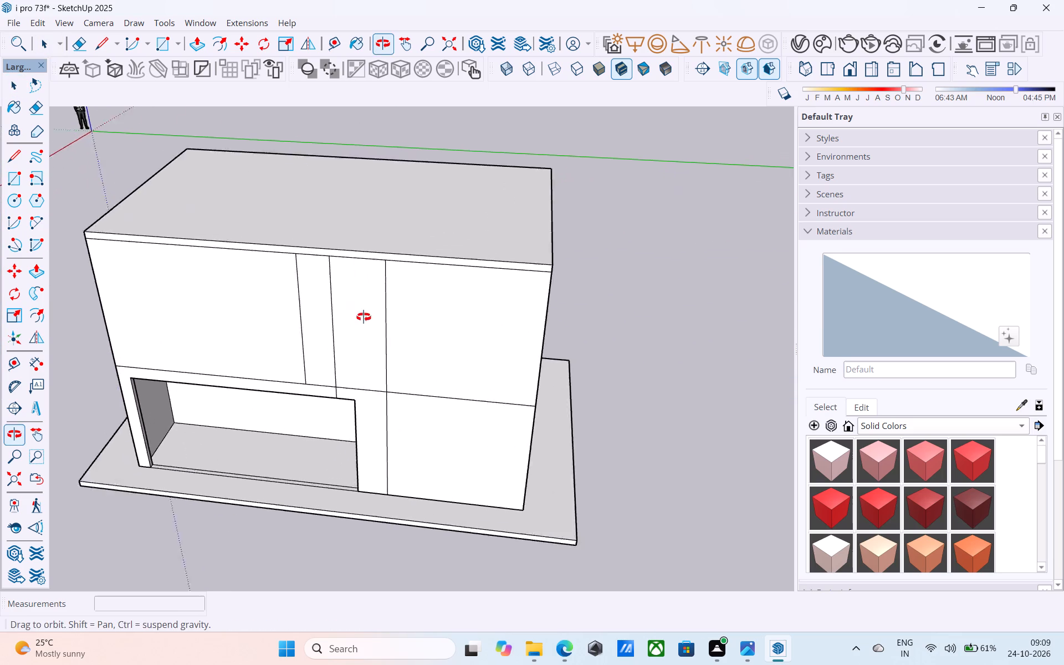
pyautogui.scroll(2, 364, 317)
pyautogui.keyDown('shift'); pyautogui.moveTo(364, 317); pyautogui.dragTo(364, 316, button='middle'); pyautogui.keyUp('shift')
pyautogui.press('e')
pyautogui.moveTo(334, 299); pyautogui.dragTo(326, 295)
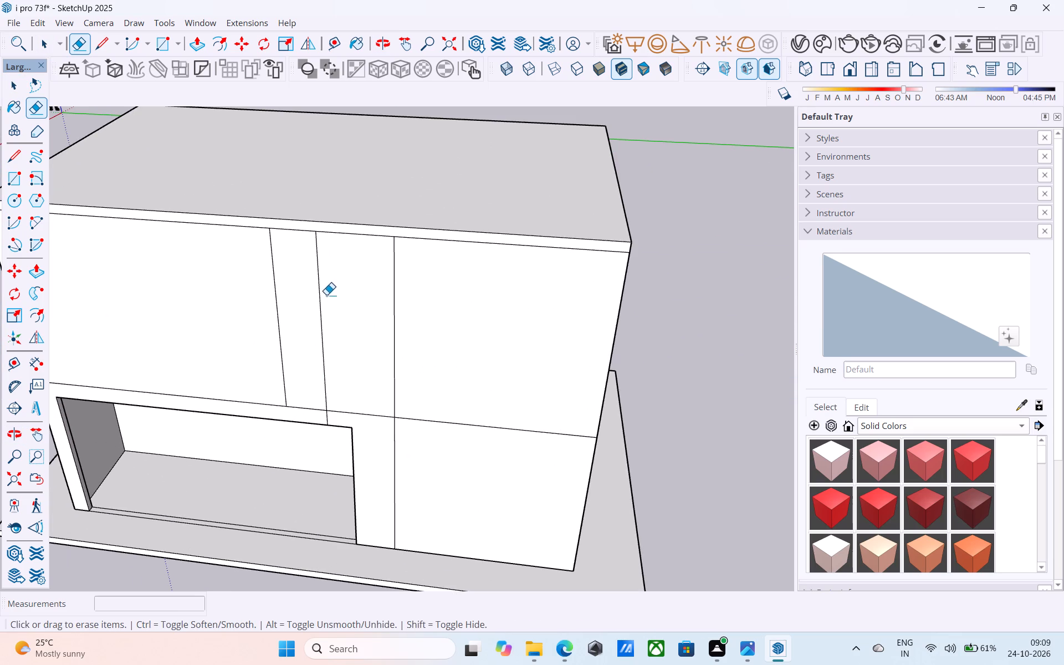
pyautogui.moveTo(326, 295); pyautogui.dragTo(305, 282)
pyautogui.click(329, 422)
pyautogui.press('space')
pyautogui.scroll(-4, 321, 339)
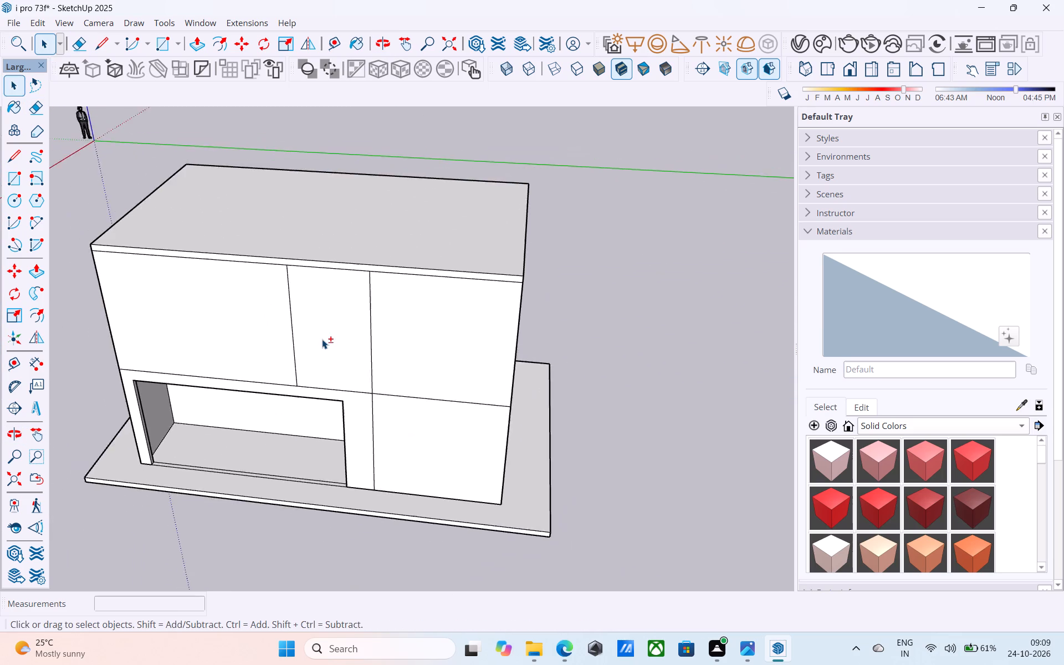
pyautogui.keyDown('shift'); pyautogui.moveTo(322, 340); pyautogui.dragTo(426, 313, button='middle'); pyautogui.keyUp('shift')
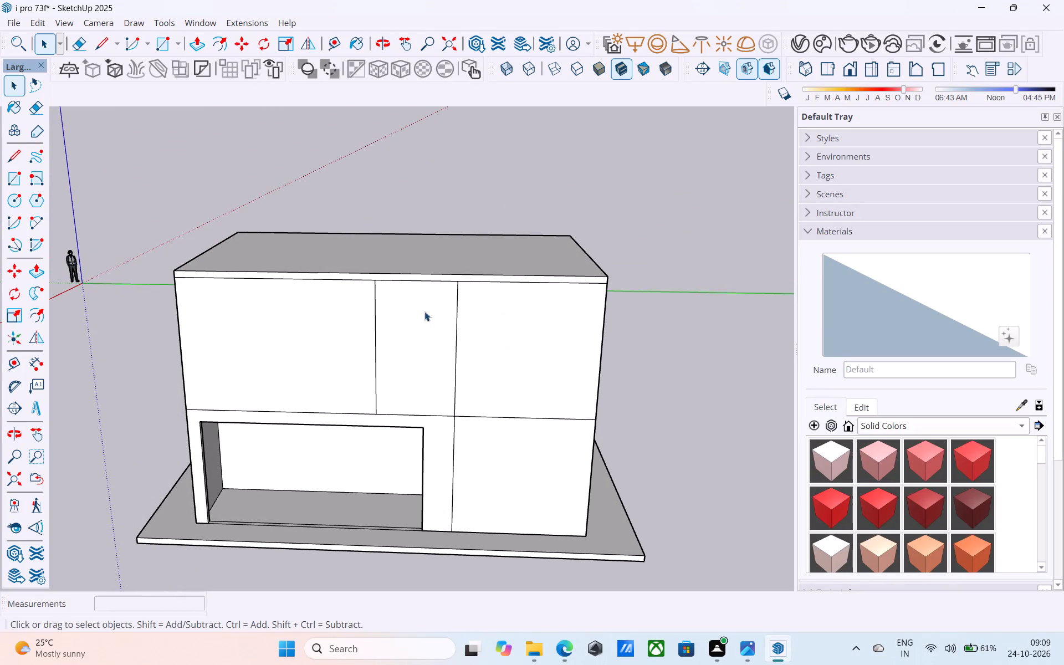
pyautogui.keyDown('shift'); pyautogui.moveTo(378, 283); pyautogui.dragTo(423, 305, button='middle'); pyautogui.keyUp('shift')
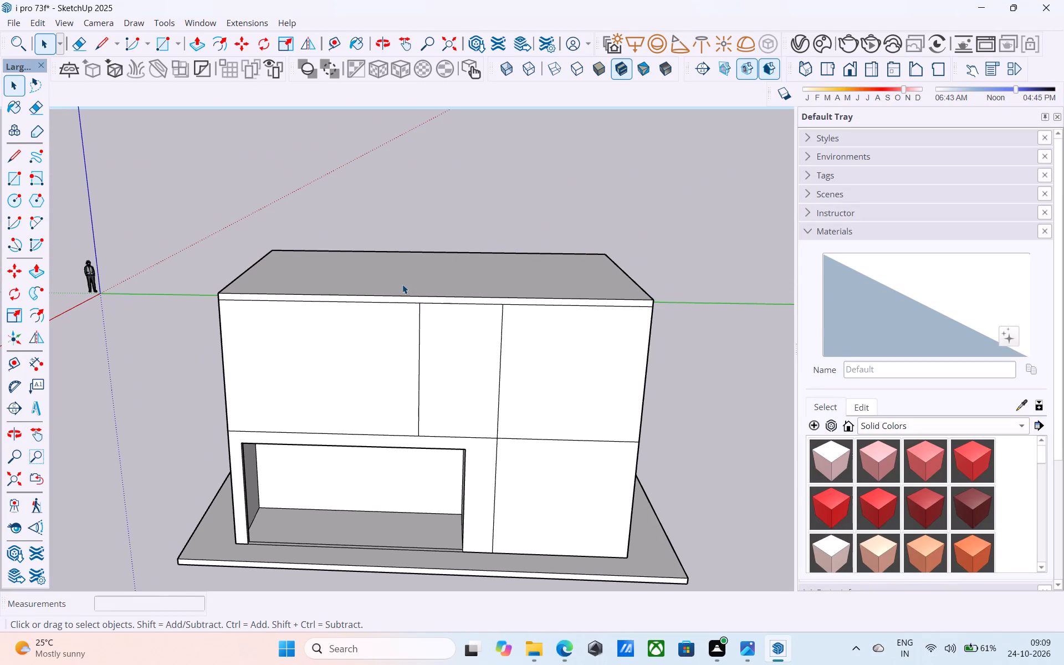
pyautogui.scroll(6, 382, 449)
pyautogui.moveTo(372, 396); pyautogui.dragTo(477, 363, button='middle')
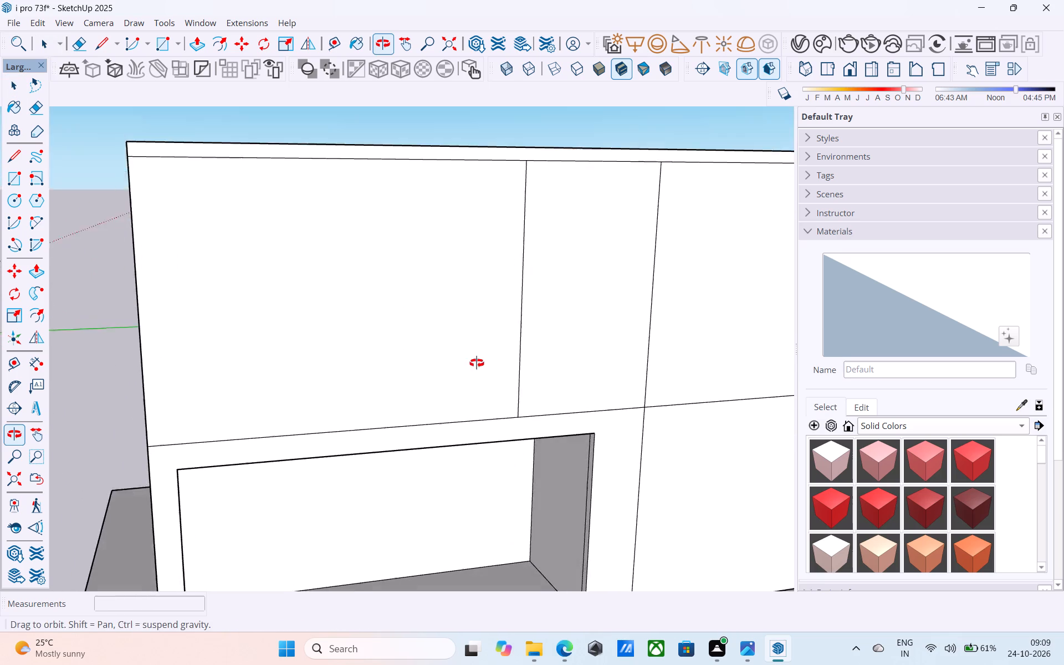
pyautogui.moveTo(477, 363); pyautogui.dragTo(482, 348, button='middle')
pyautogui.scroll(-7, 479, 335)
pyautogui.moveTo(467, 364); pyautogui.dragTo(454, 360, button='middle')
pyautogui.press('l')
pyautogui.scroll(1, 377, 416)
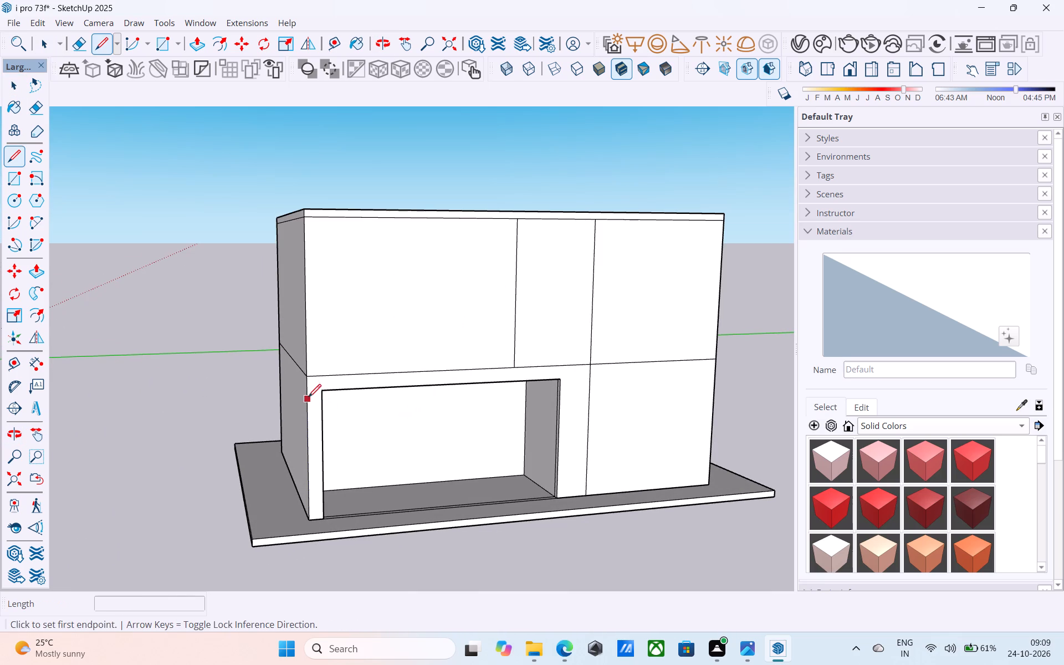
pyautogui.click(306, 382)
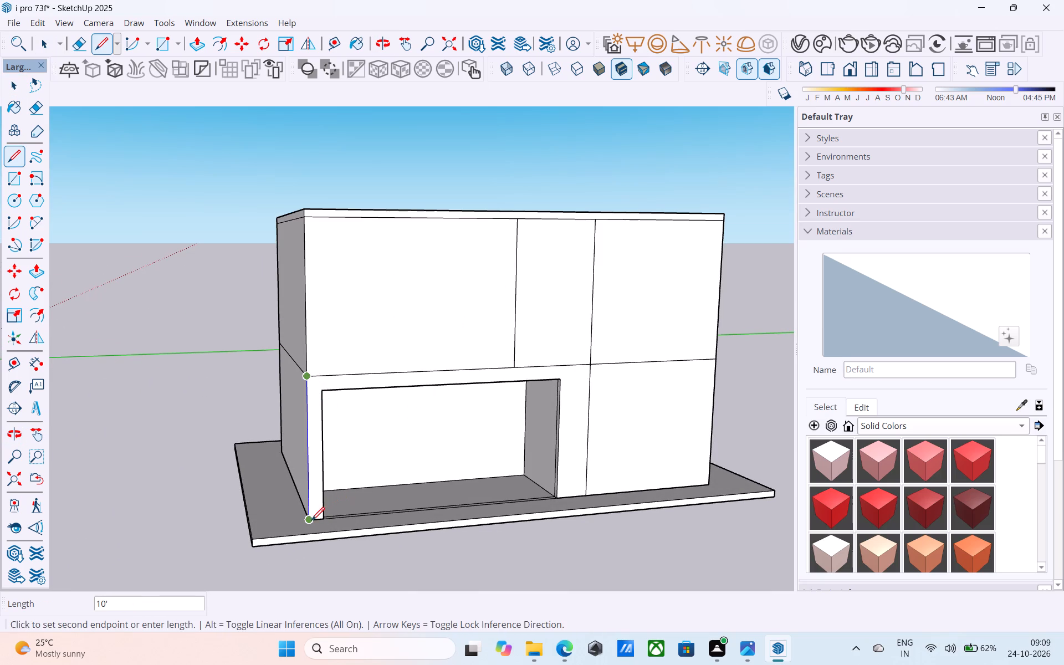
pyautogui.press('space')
# Copy the horizontal floor line above the ground-floor opening 6" upward on the front wall.
pyautogui.scroll(9, 345, 376)
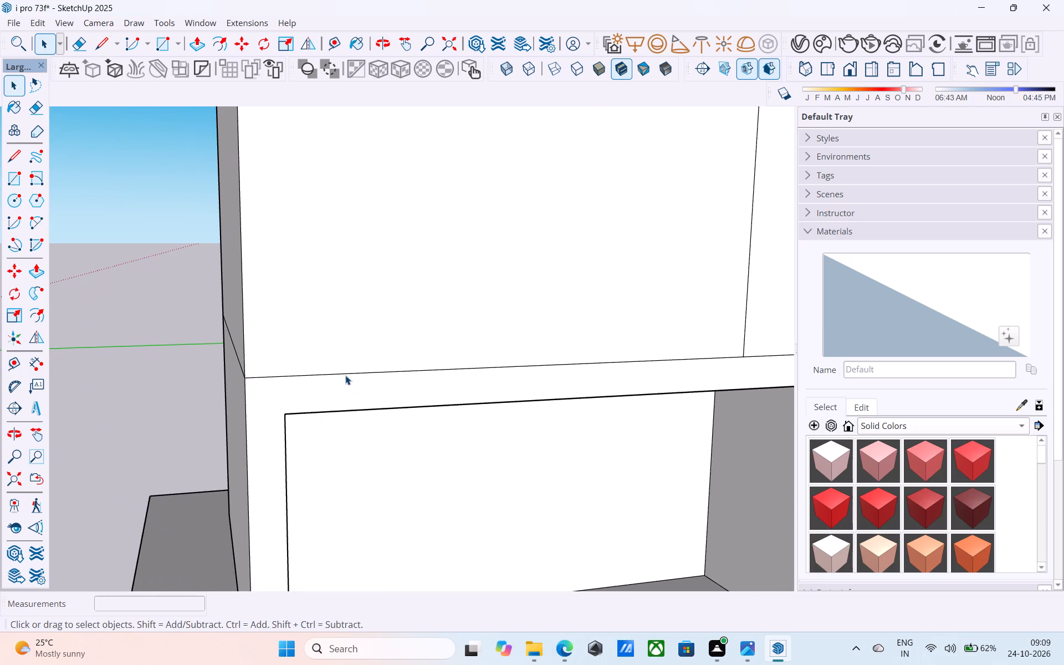
pyautogui.click(345, 371)
pyautogui.click(345, 372)
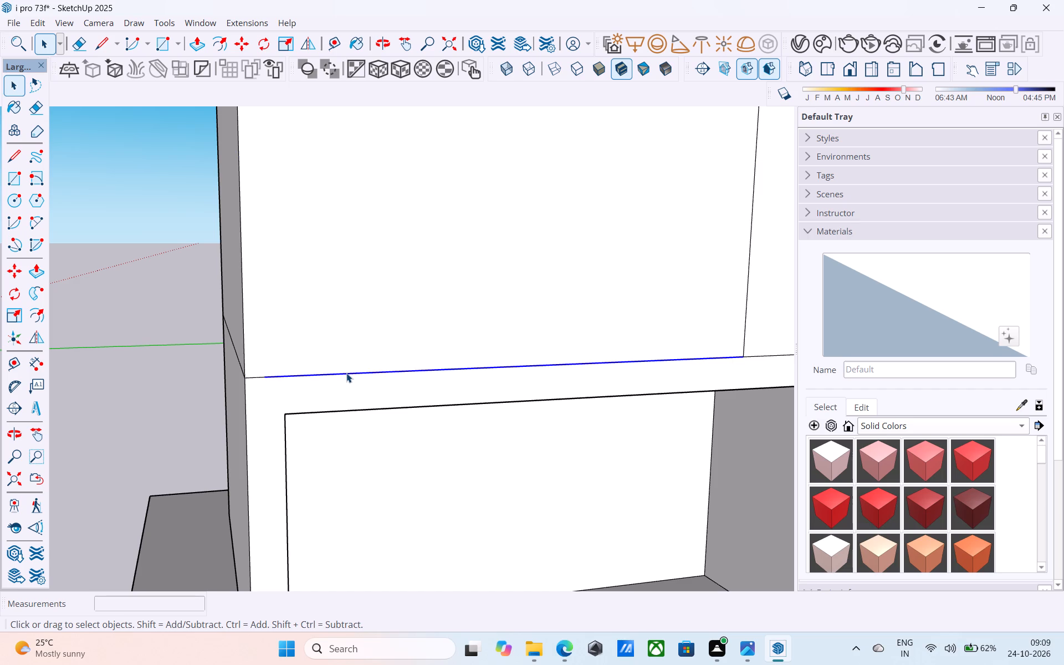
pyautogui.press('m')
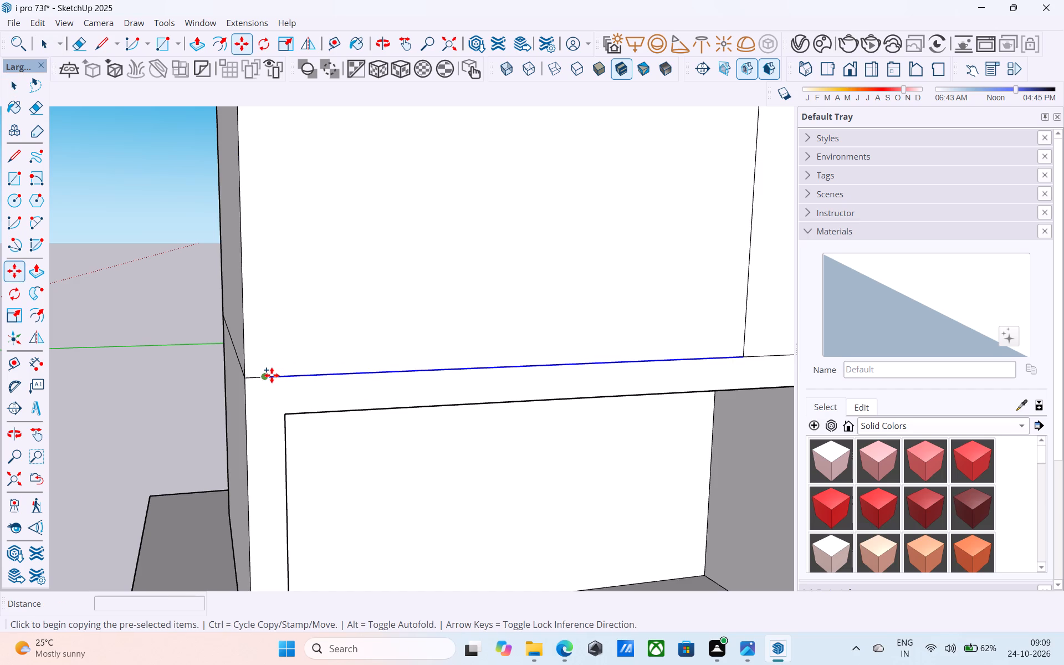
pyautogui.click(272, 375)
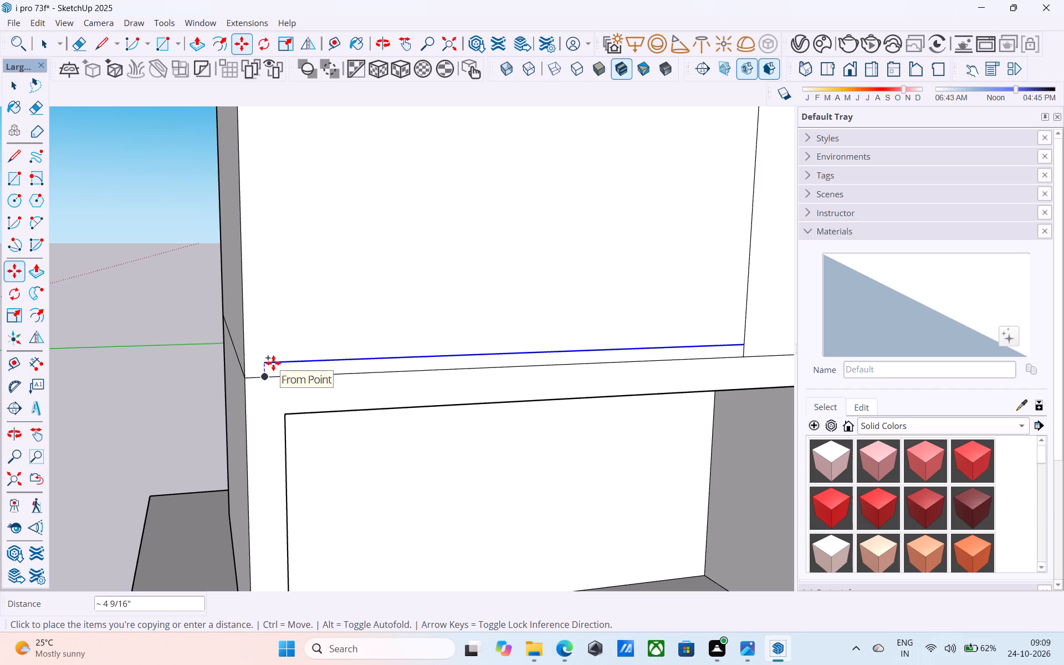
pyautogui.press('6')
pyautogui.hotkey('shift', '"')
pyautogui.press('Return')
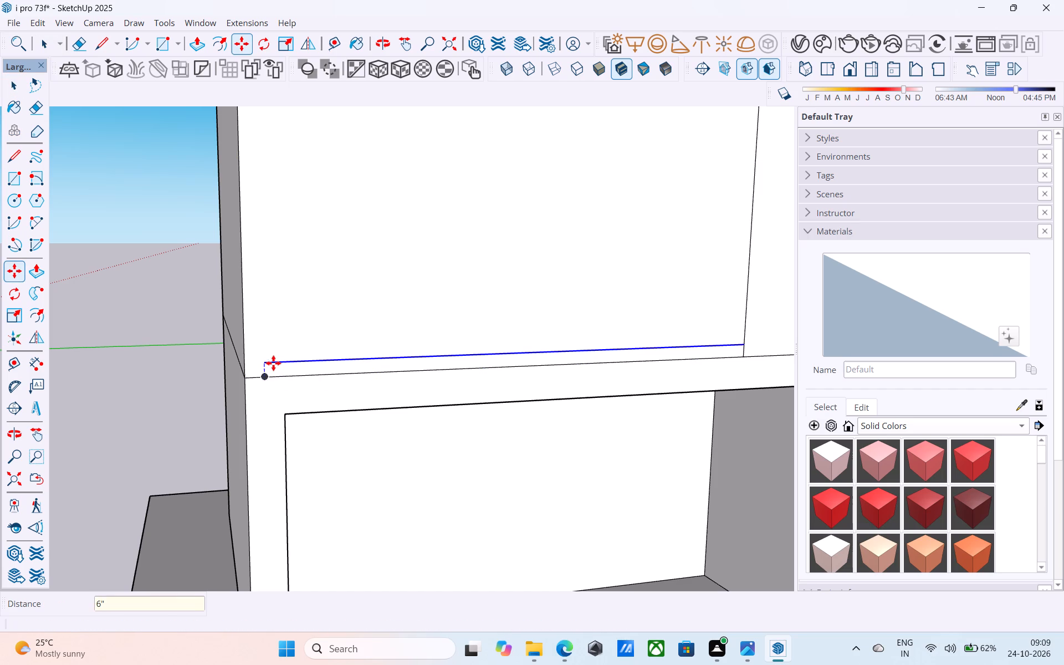
# Draw lines from both ends of the copied horizontal line out to the front wall's left and right vertical edges.
pyautogui.press('l')
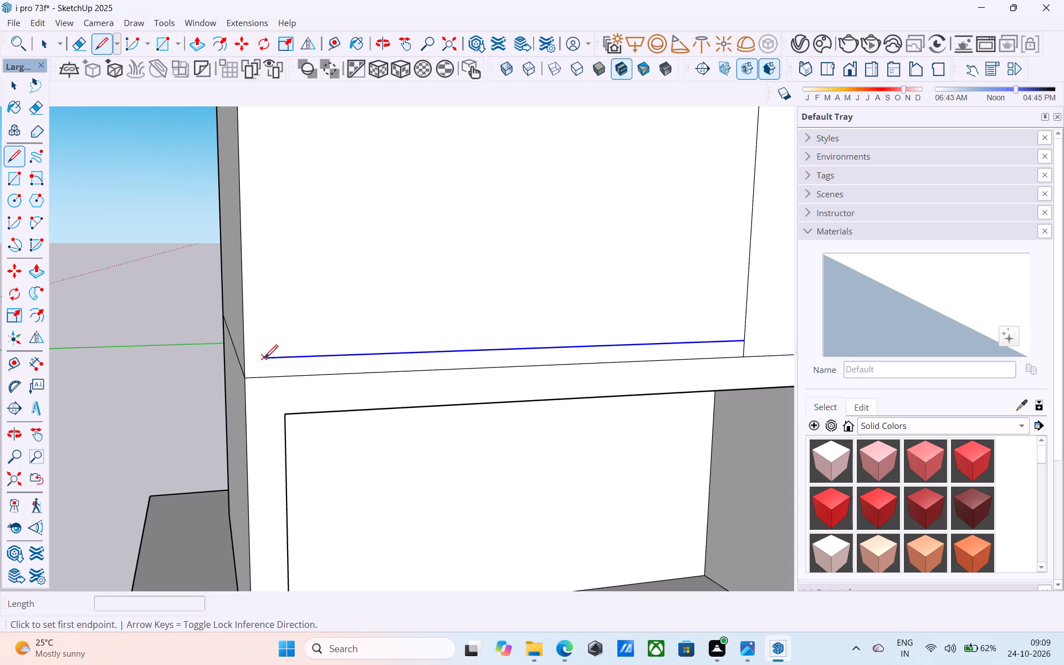
pyautogui.click(265, 359)
pyautogui.click(243, 359)
pyautogui.press('space')
pyautogui.scroll(-7, 151, 355)
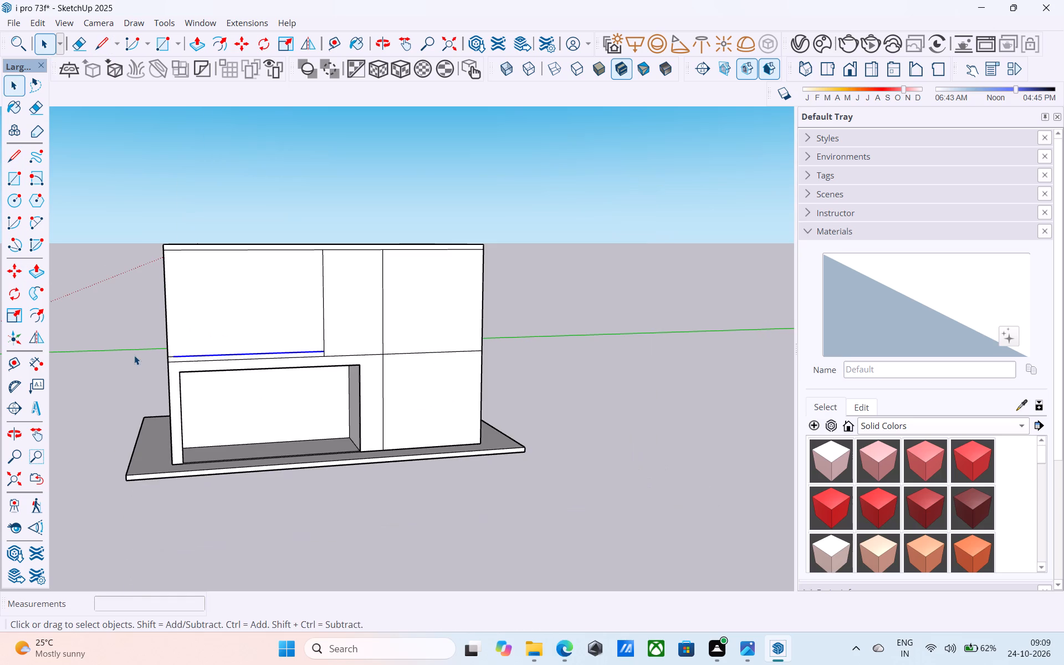
pyautogui.press('l')
pyautogui.scroll(10, 349, 352)
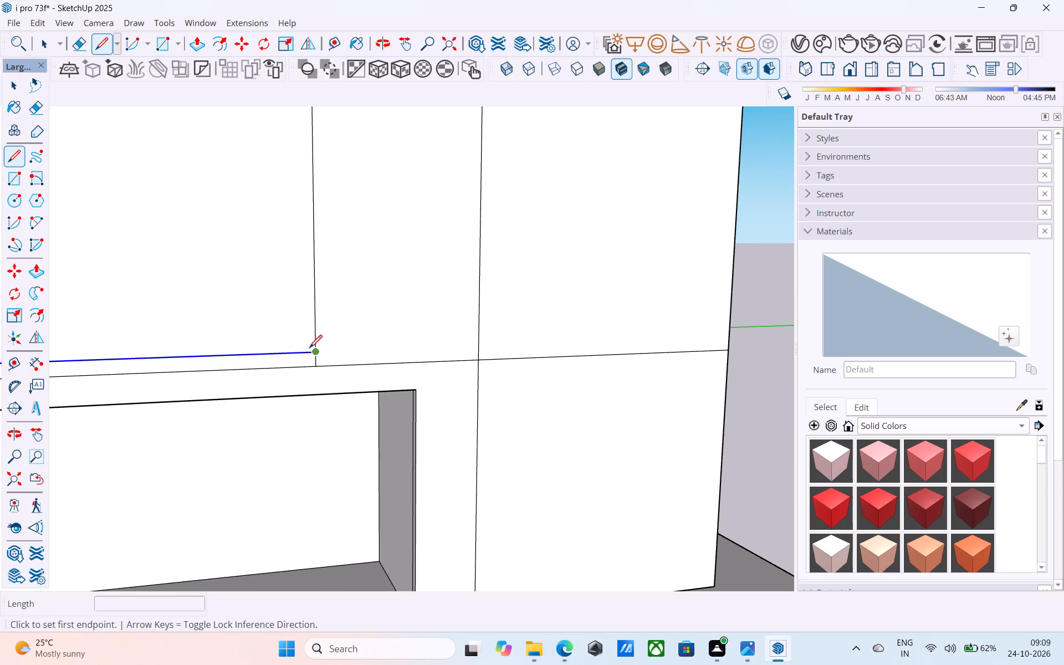
pyautogui.click(310, 349)
pyautogui.scroll(-5, 309, 348)
pyautogui.click(586, 341)
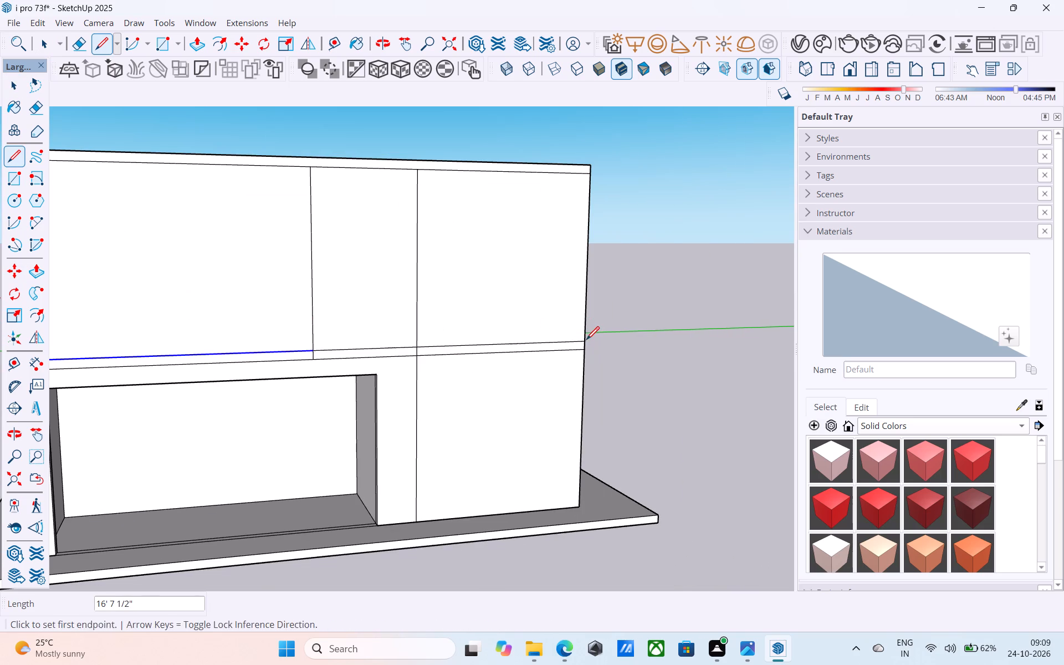
pyautogui.press('space')
# Erase the two short vertical line pieces inside the narrow horizontal floor band on the front wall.
pyautogui.scroll(-8, 586, 341)
pyautogui.moveTo(425, 343); pyautogui.dragTo(413, 346, button='middle')
pyautogui.scroll(7, 413, 346)
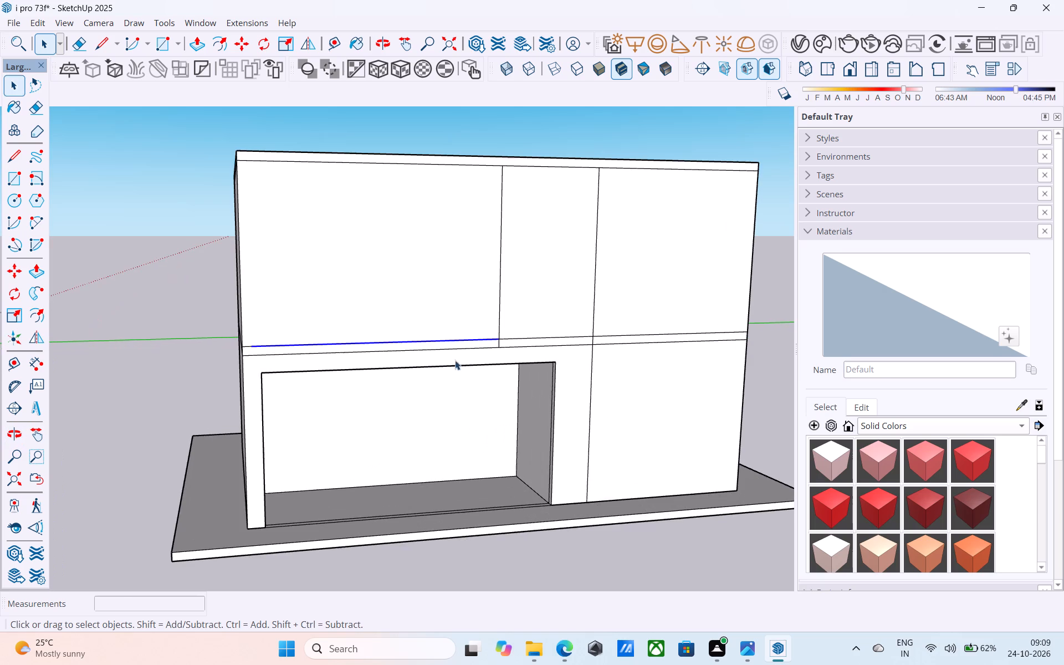
pyautogui.press('e')
pyautogui.scroll(7, 522, 351)
pyautogui.click(483, 341)
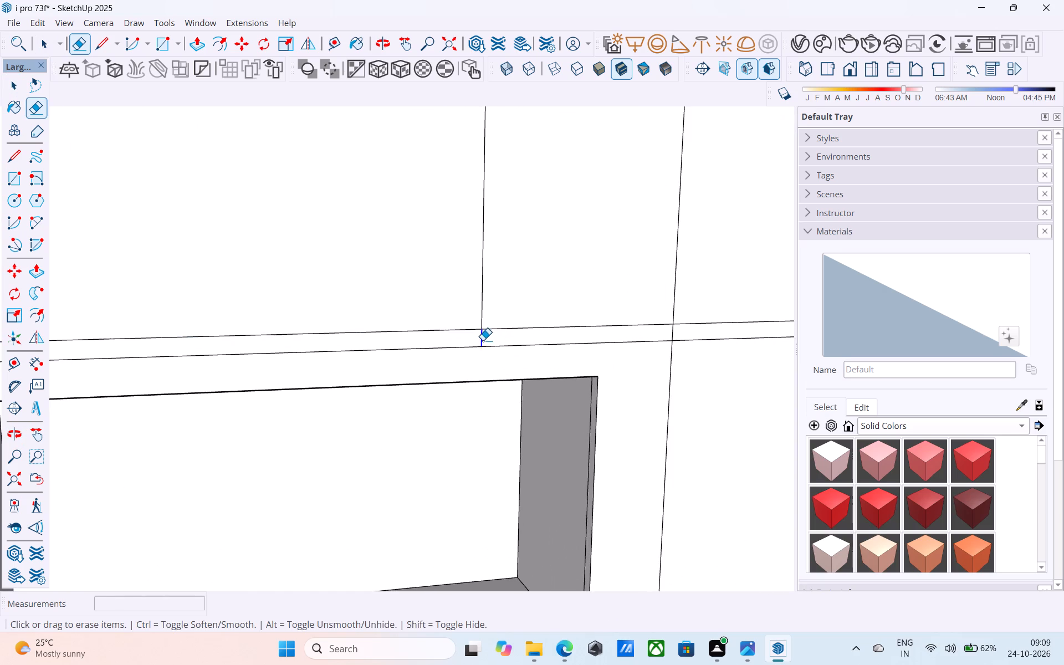
pyautogui.click(675, 335)
pyautogui.scroll(-3, 516, 329)
pyautogui.scroll(1, 511, 329)
pyautogui.scroll(-3, 508, 329)
pyautogui.press('space')
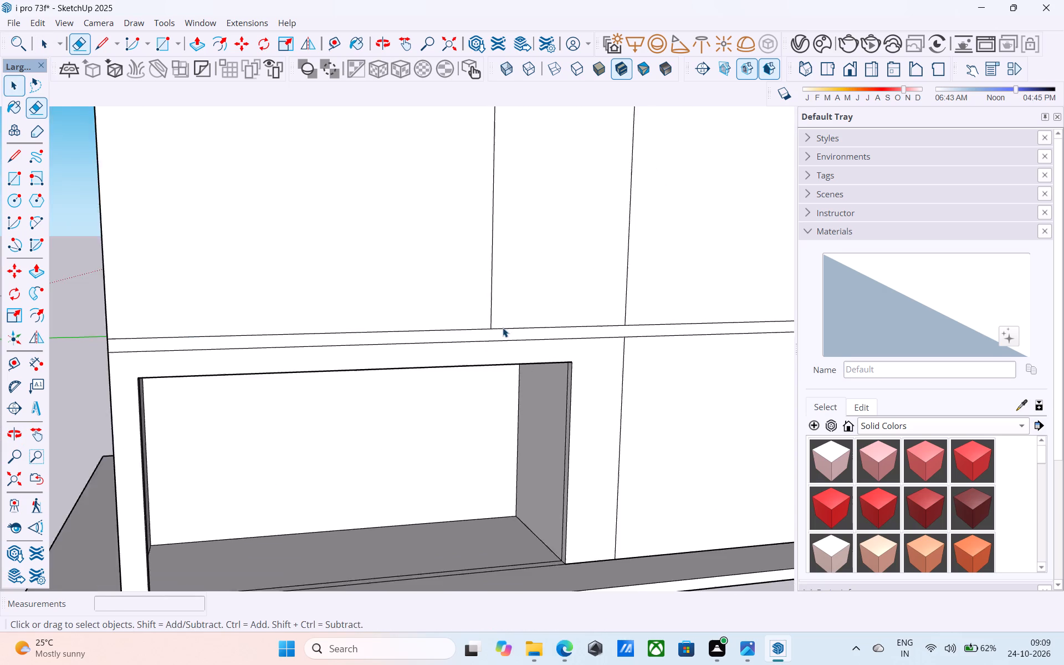
# Copy the left vertical division line on the upper front wall 3' toward the right-hand division line.
pyautogui.scroll(-6, 402, 318)
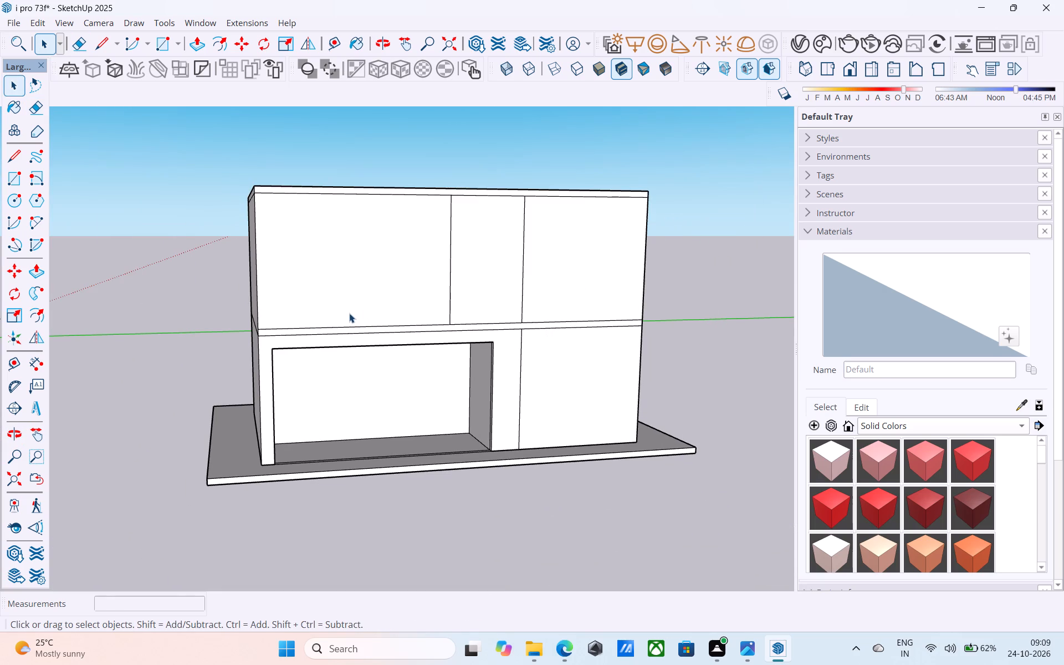
pyautogui.scroll(-1, 349, 313)
pyautogui.moveTo(351, 276); pyautogui.dragTo(346, 301, button='middle')
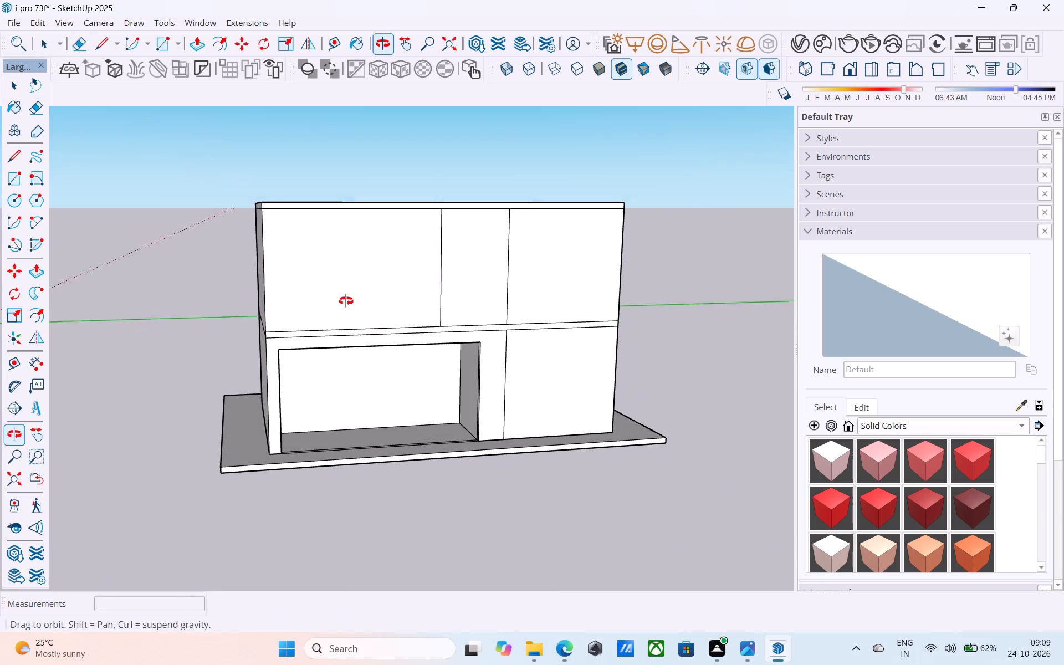
pyautogui.moveTo(346, 301); pyautogui.dragTo(350, 305, button='middle')
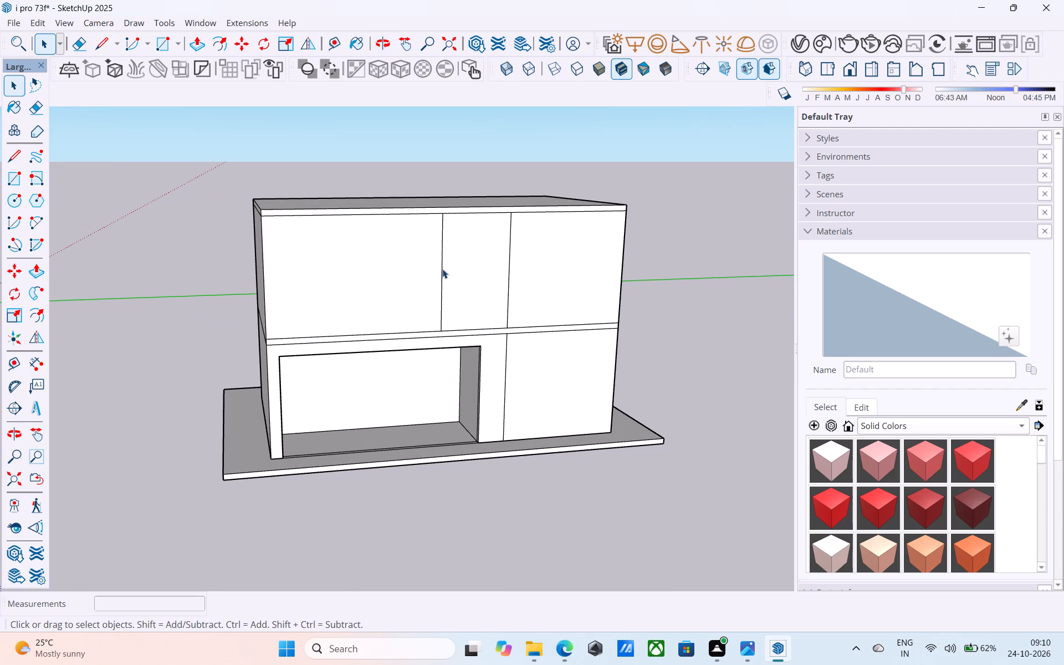
pyautogui.click(442, 319)
pyautogui.press('m')
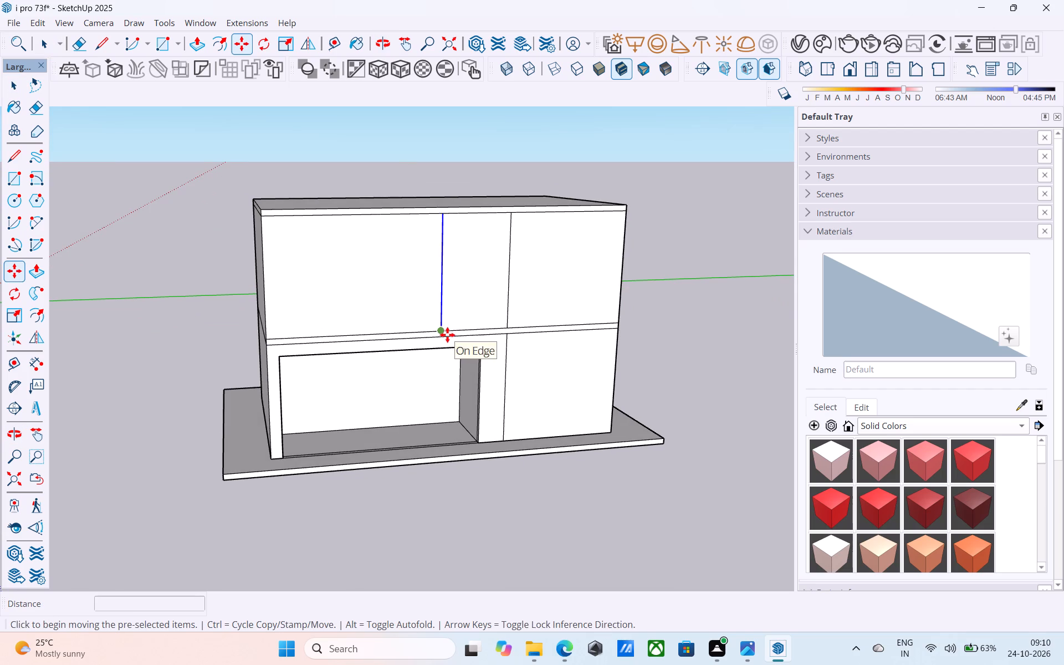
pyautogui.scroll(5, 447, 335)
pyautogui.click(441, 329)
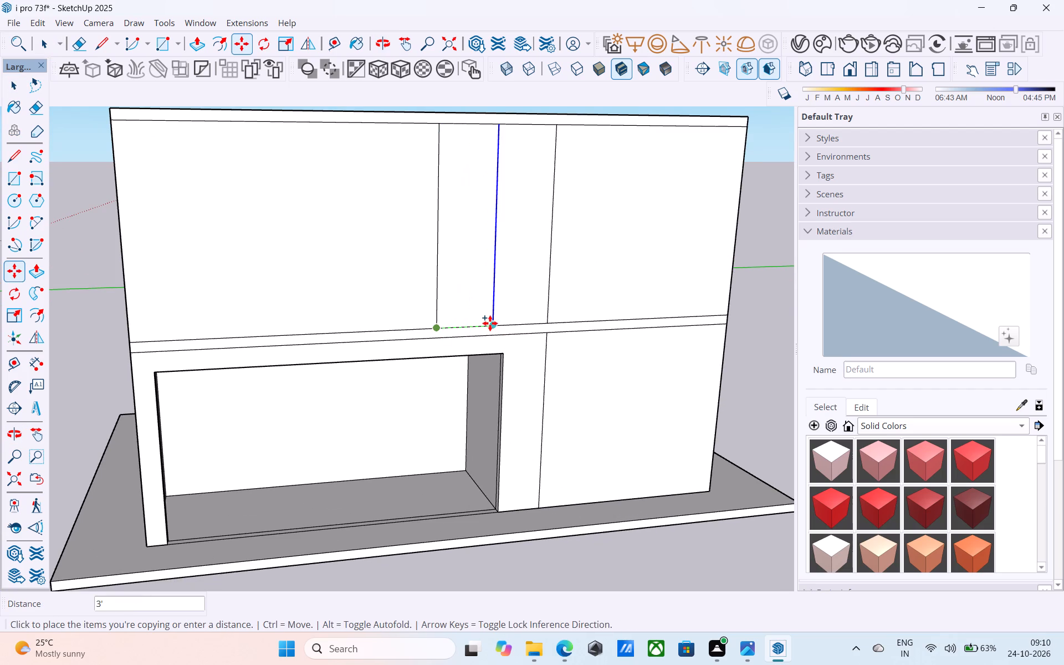
pyautogui.click(490, 323)
# Erase the original left division line on the upper front wall, keeping its copy.
pyautogui.press('e')
pyautogui.moveTo(442, 272); pyautogui.dragTo(419, 262)
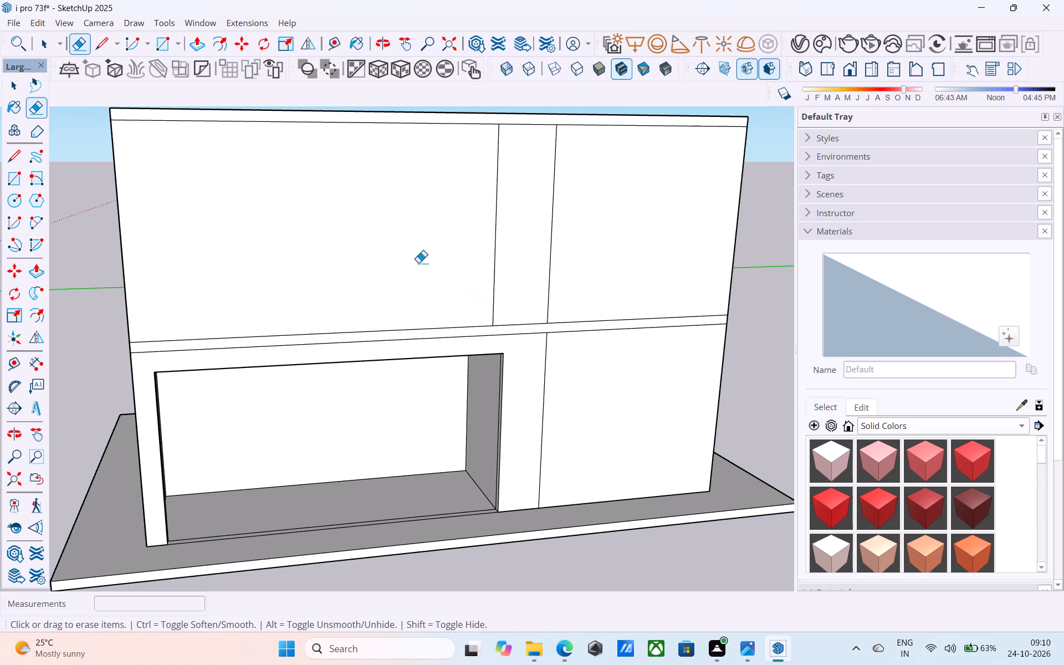
pyautogui.scroll(-6, 402, 287)
pyautogui.press('space')
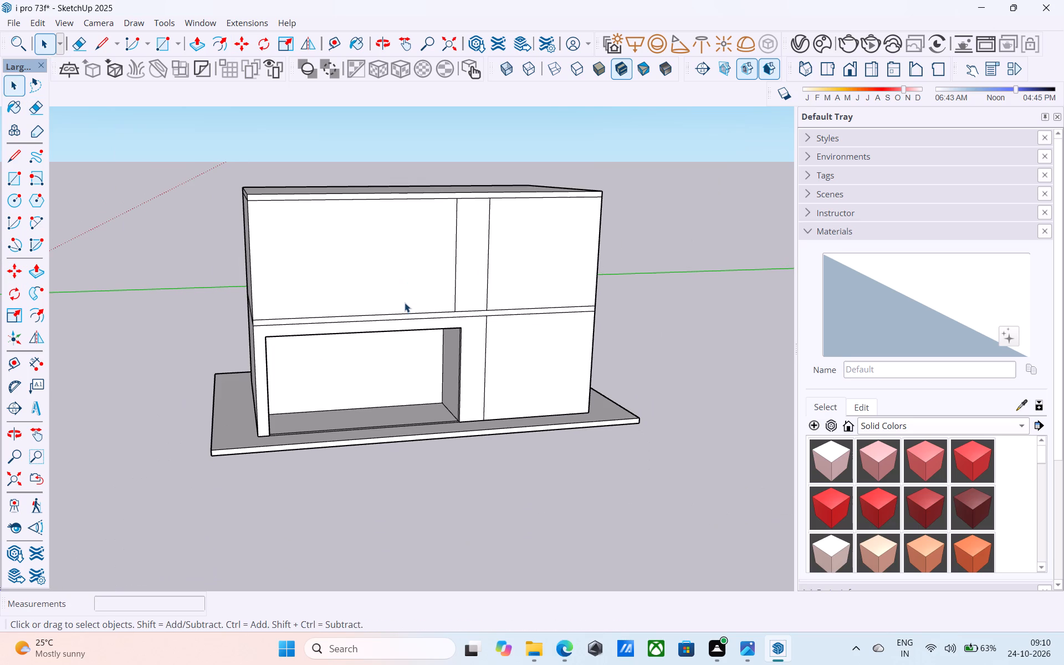
# Extend the copied division line upward across the roof slab's front edge.
pyautogui.press('l')
pyautogui.scroll(10, 456, 206)
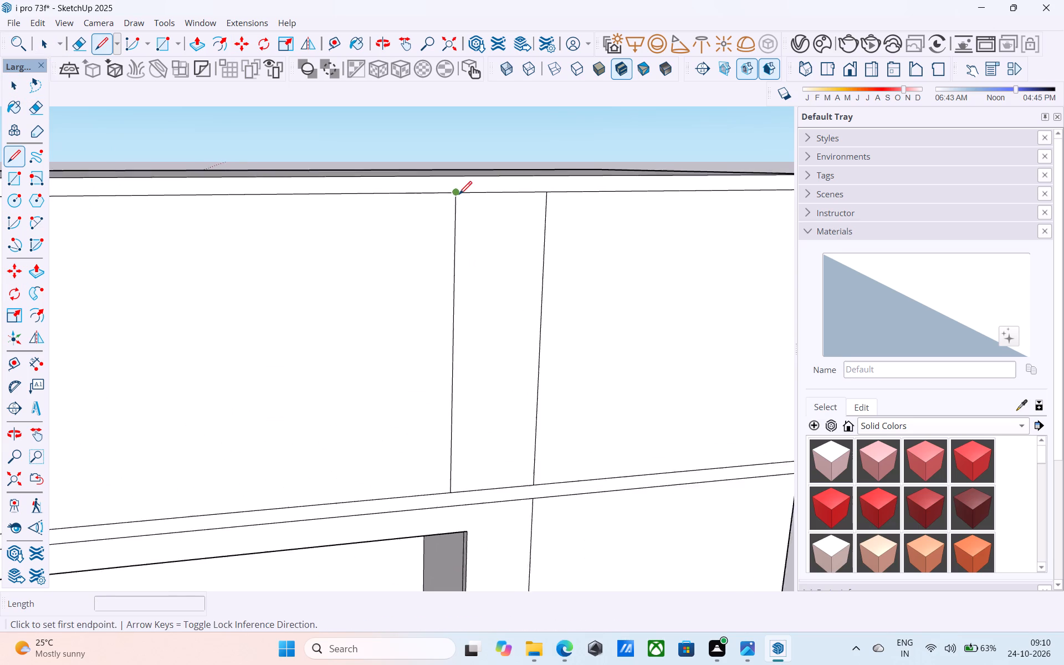
pyautogui.scroll(1, 459, 196)
pyautogui.click(458, 192)
pyautogui.click(455, 180)
pyautogui.press('space')
# Extend the same division line 6" downward across the horizontal floor band.
pyautogui.scroll(-6, 452, 144)
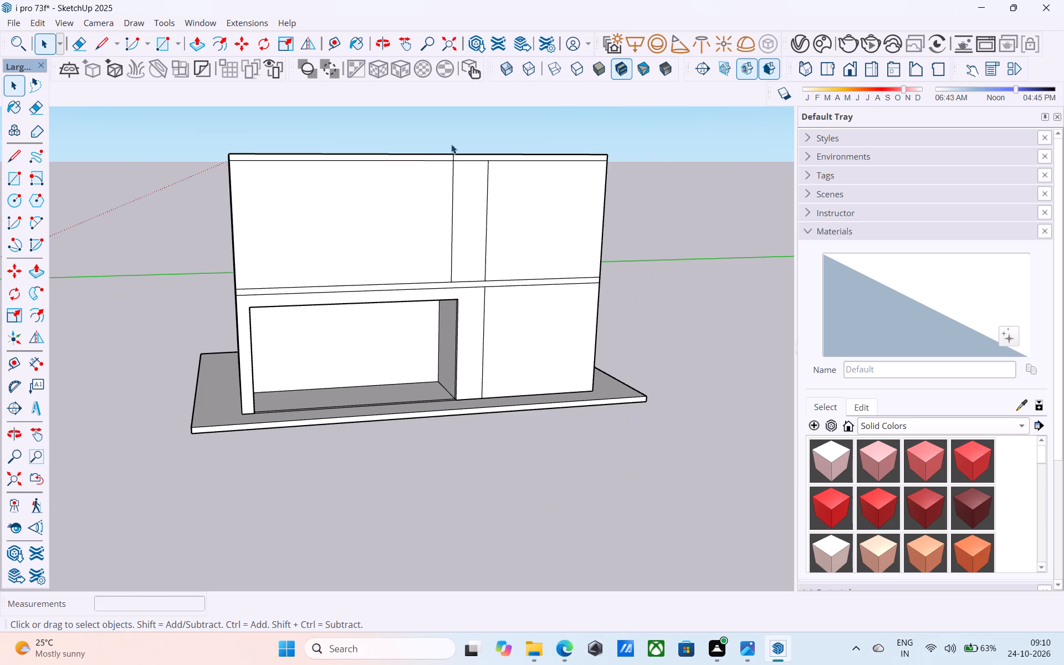
pyautogui.scroll(1, 441, 275)
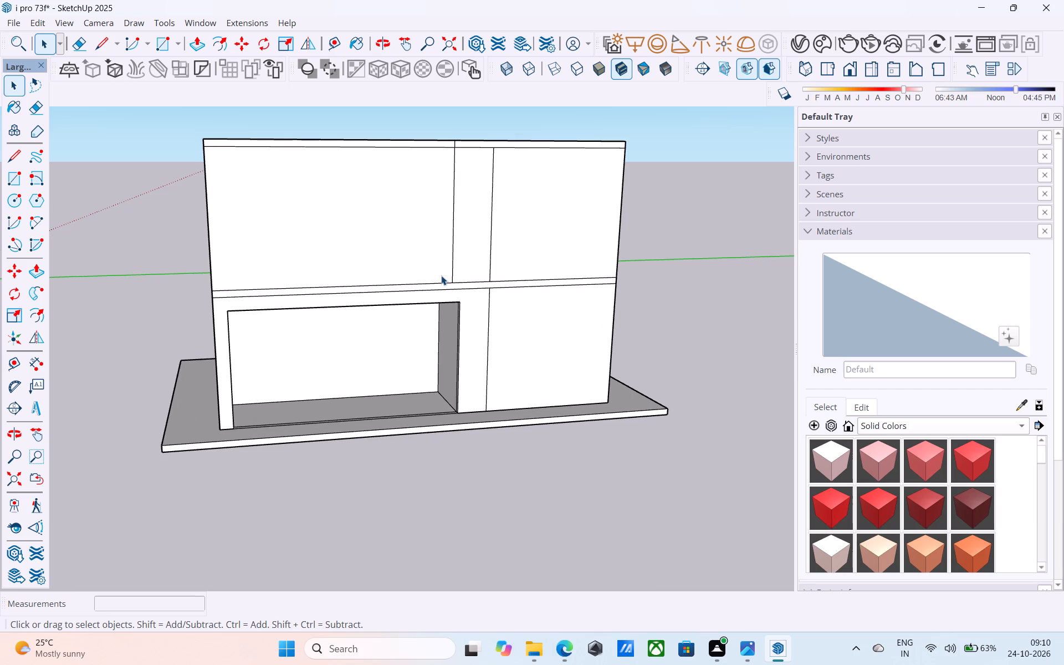
pyautogui.press('l')
pyautogui.scroll(6, 459, 284)
pyautogui.click(451, 282)
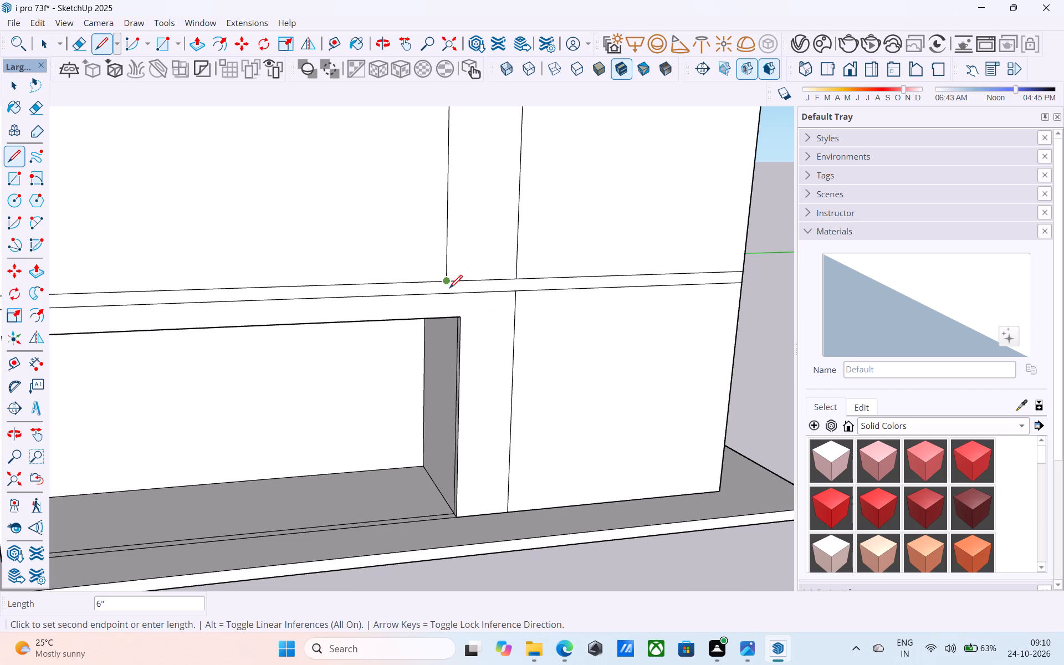
pyautogui.click(449, 292)
pyautogui.press('space')
# Copy the division line above the opening's right side 12' toward the left end of the upper front wall.
pyautogui.scroll(-8, 451, 296)
pyautogui.moveTo(449, 309); pyautogui.dragTo(418, 424, button='middle')
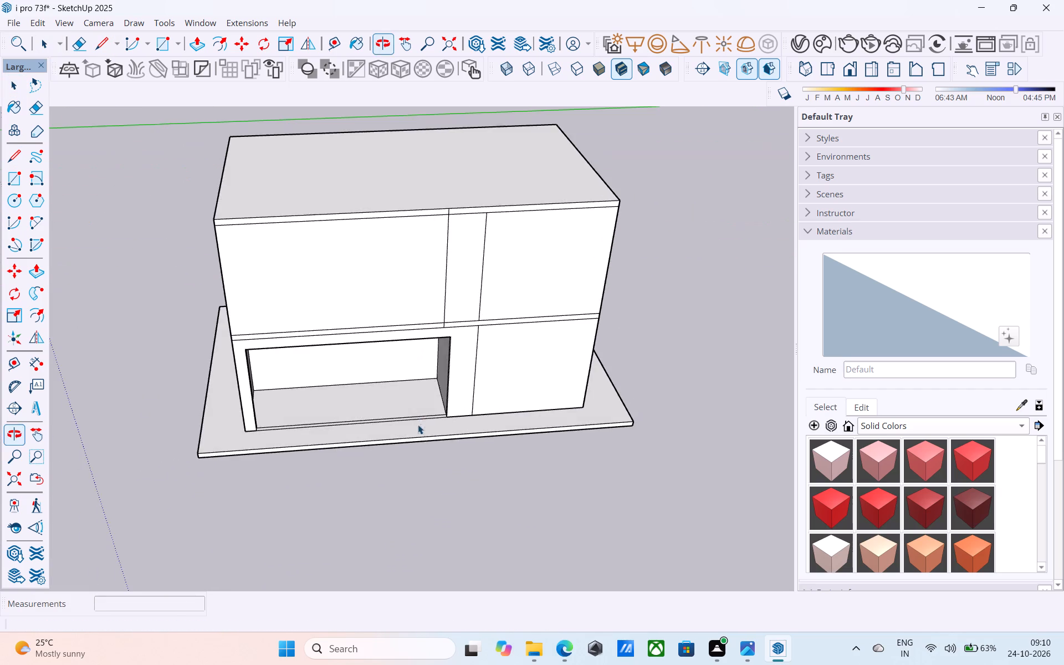
pyautogui.scroll(7, 436, 234)
pyautogui.keyDown('shift'); pyautogui.moveTo(444, 212); pyautogui.dragTo(446, 236, button='middle'); pyautogui.keyUp('shift')
pyautogui.click(457, 255)
pyautogui.press('m')
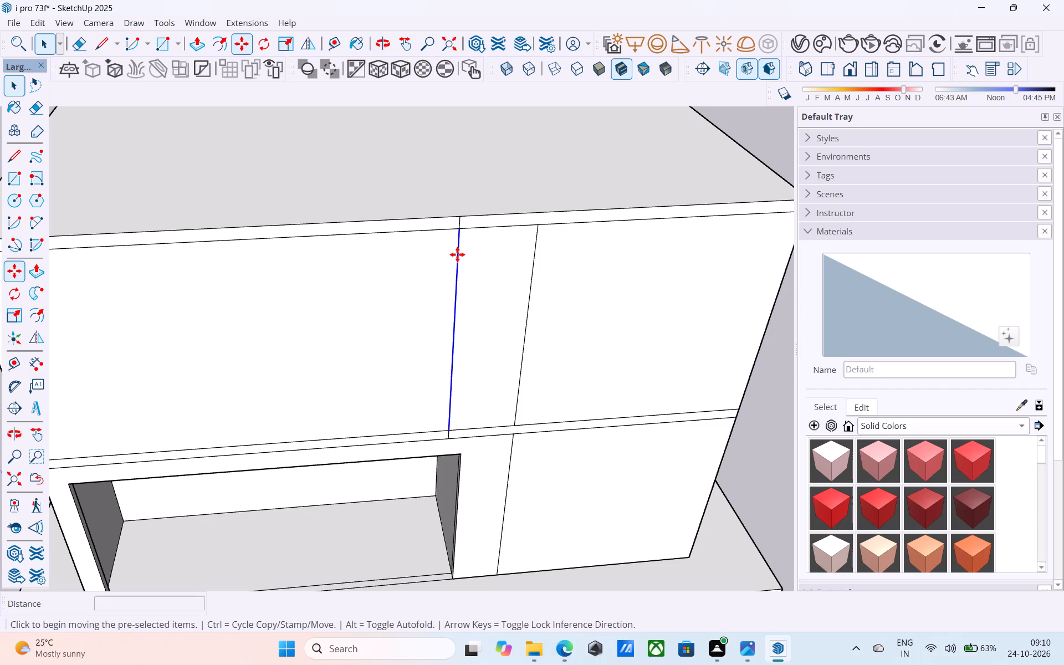
pyautogui.click(456, 234)
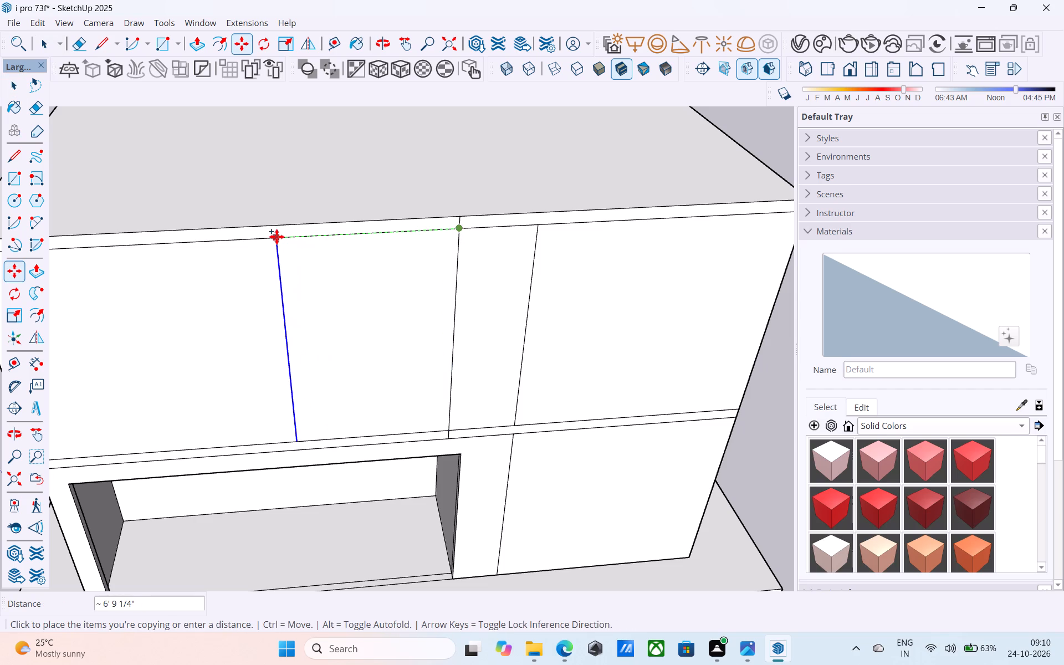
pyautogui.scroll(-4, 207, 236)
pyautogui.keyDown('shift'); pyautogui.moveTo(207, 236); pyautogui.dragTo(311, 242, button='middle'); pyautogui.keyUp('shift')
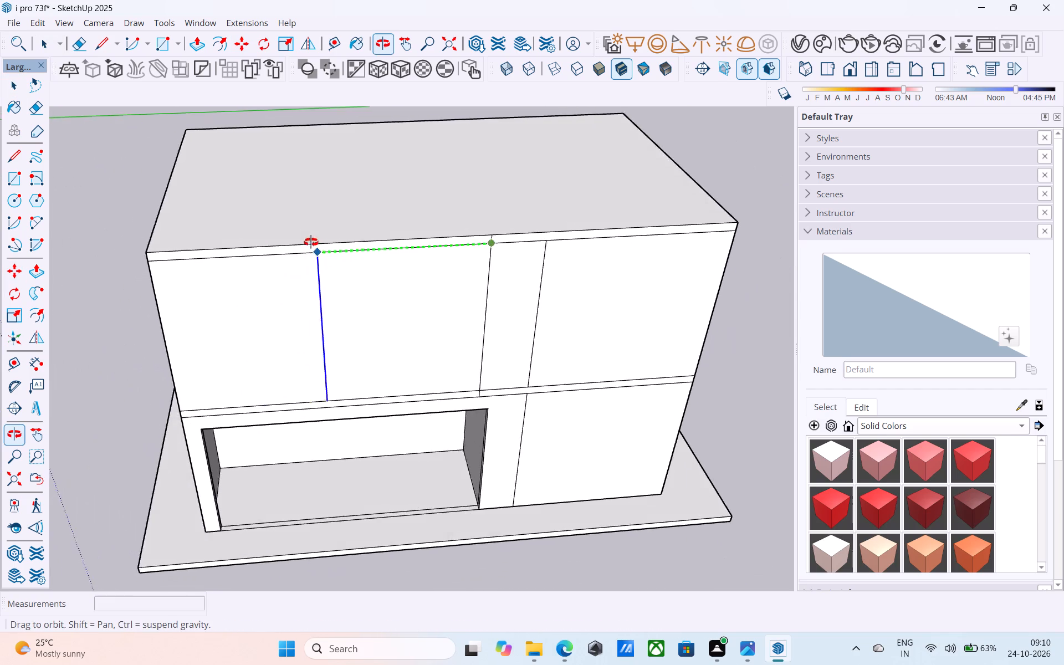
pyautogui.keyDown('shift'); pyautogui.moveTo(311, 242); pyautogui.dragTo(287, 187, button='middle'); pyautogui.keyUp('shift')
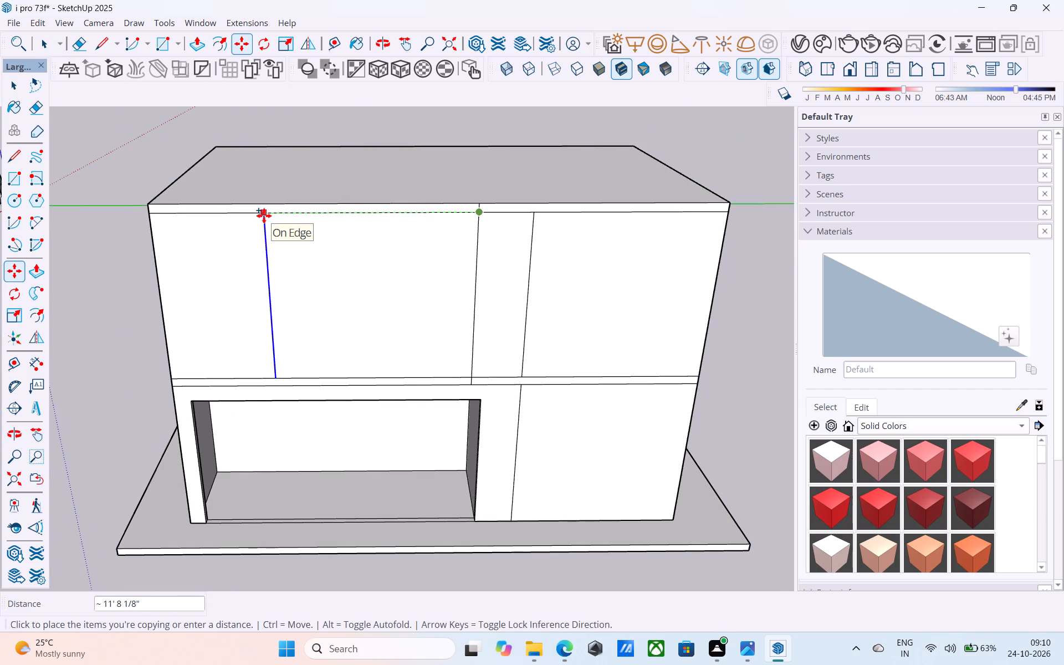
pyautogui.scroll(1, 264, 216)
pyautogui.write("12'")
pyautogui.press('Return')
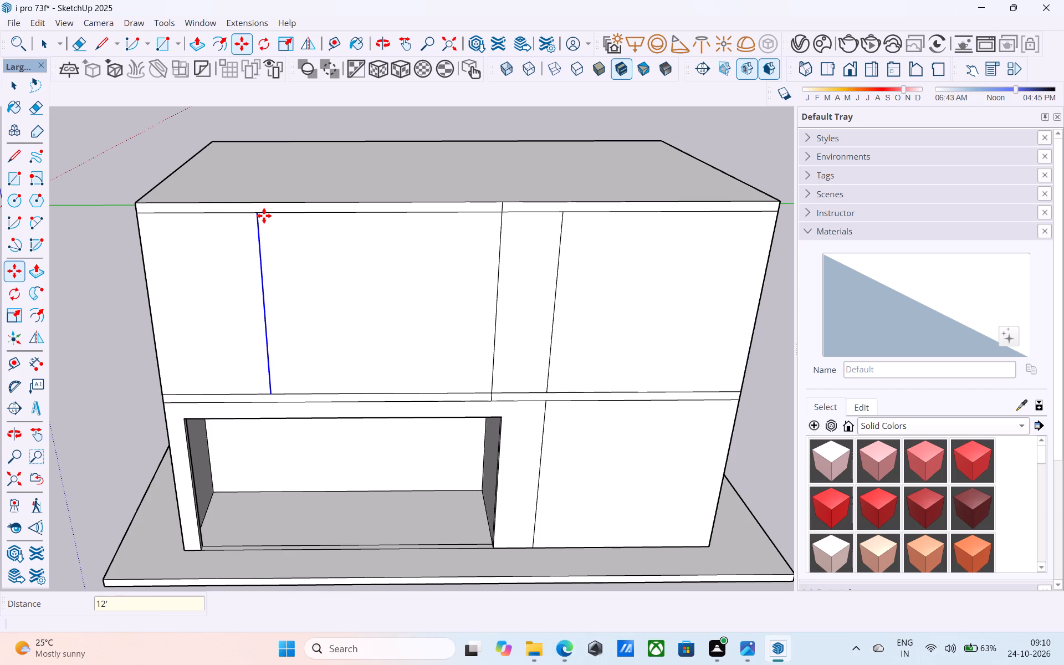
pyautogui.press('space')
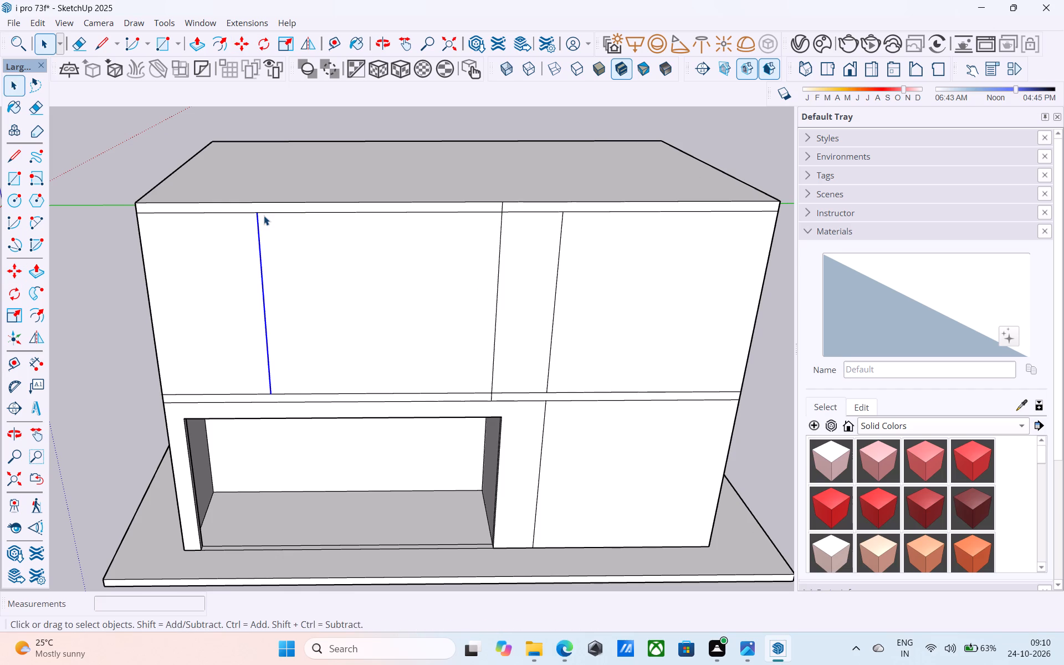
# Extend the new left division line 6" upward across the roof slab's front edge.
pyautogui.press('l')
pyautogui.scroll(5, 262, 211)
pyautogui.click(258, 211)
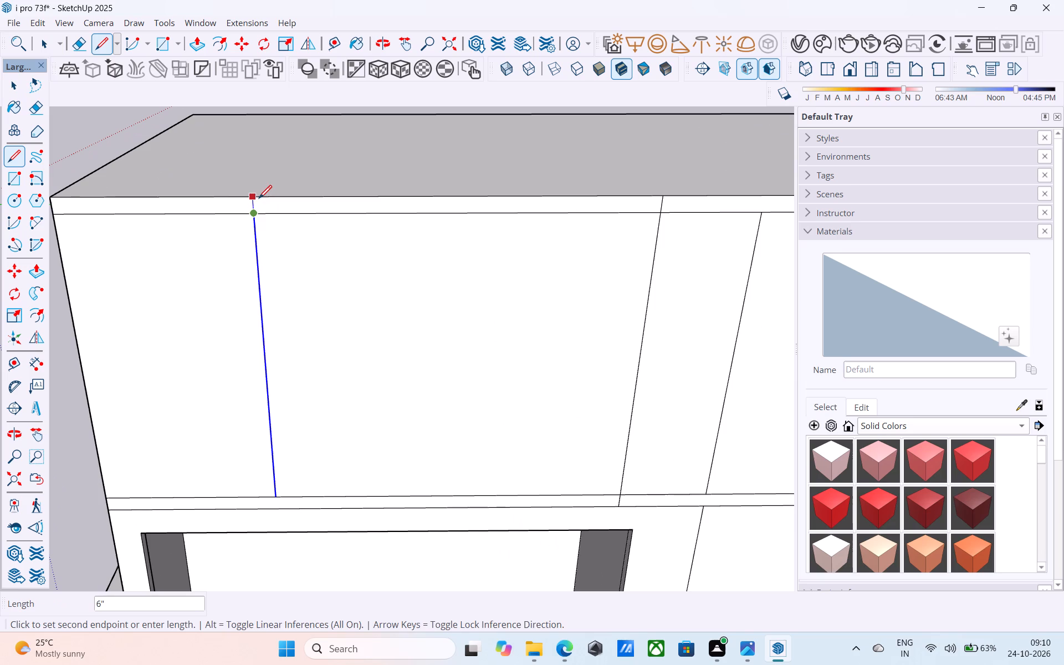
pyautogui.click(258, 199)
pyautogui.press('space')
# Extend the new left division line 6" downward across the horizontal floor band.
pyautogui.scroll(-7, 263, 183)
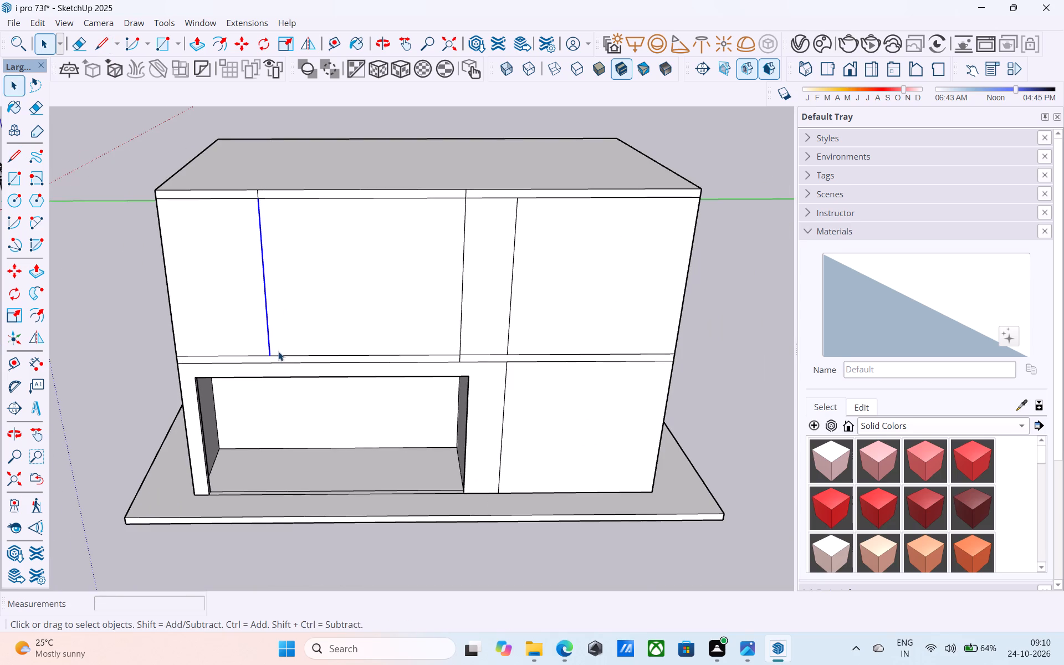
pyautogui.press('l')
pyautogui.scroll(5, 278, 353)
pyautogui.scroll(-1, 275, 355)
pyautogui.scroll(2, 272, 356)
pyautogui.click(267, 356)
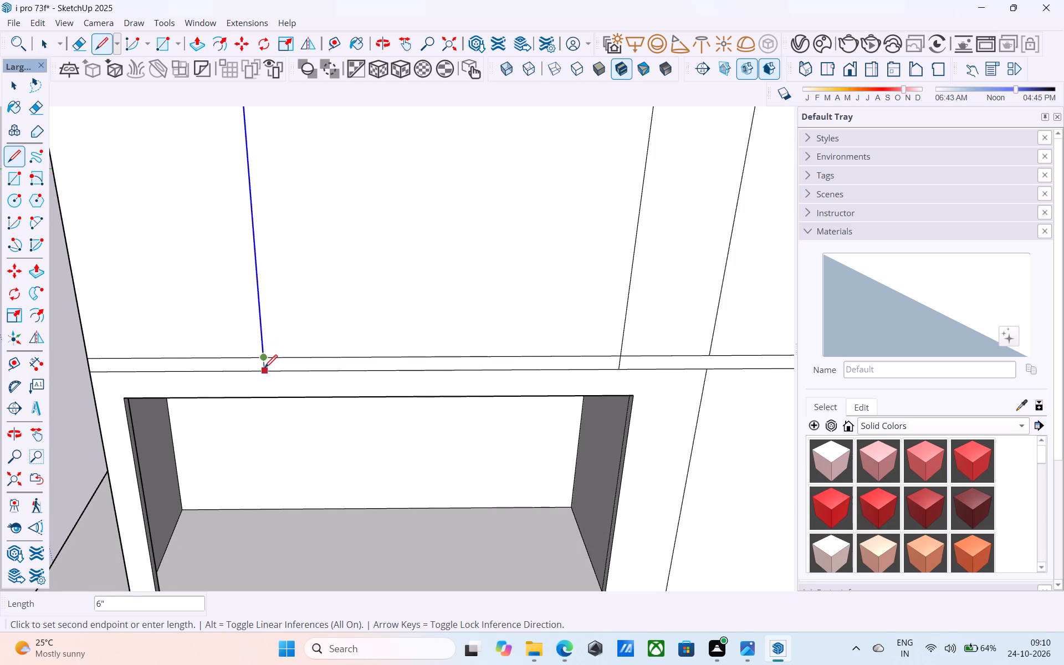
pyautogui.click(264, 369)
pyautogui.press('space')
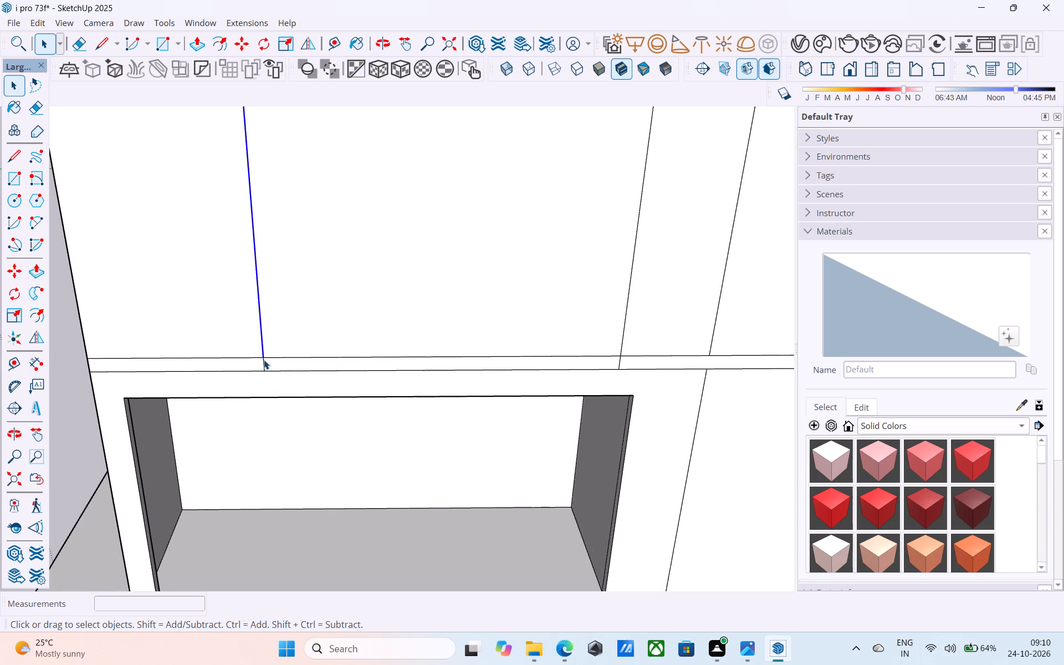
pyautogui.scroll(-7, 305, 339)
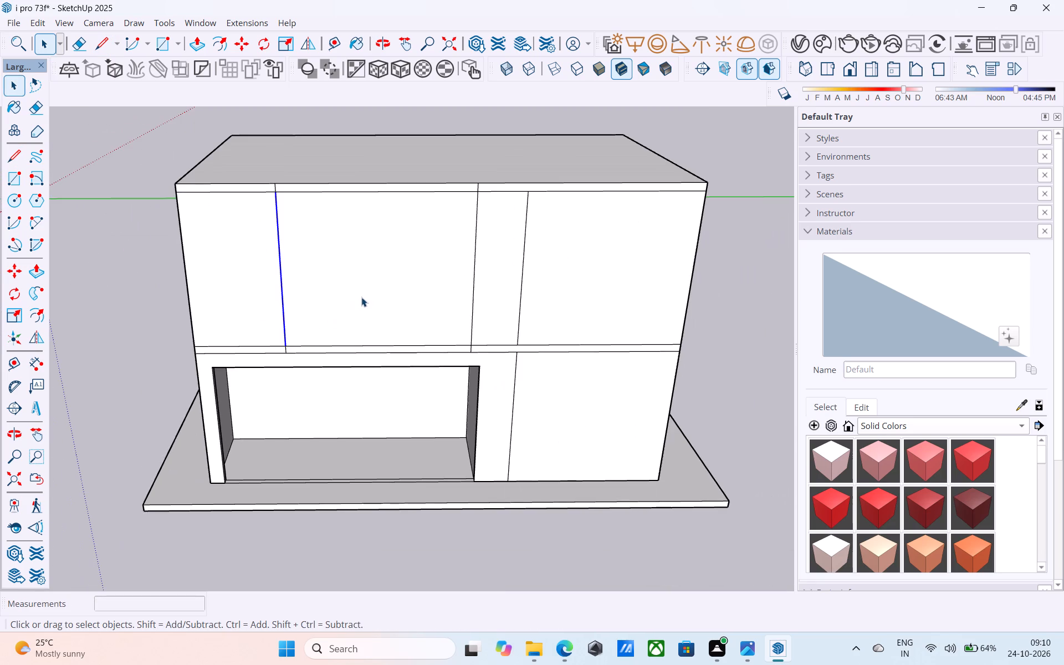
# Push the 12' wide upper front wall panel between the left and middle division lines 6" inward.
pyautogui.scroll(1, 365, 169)
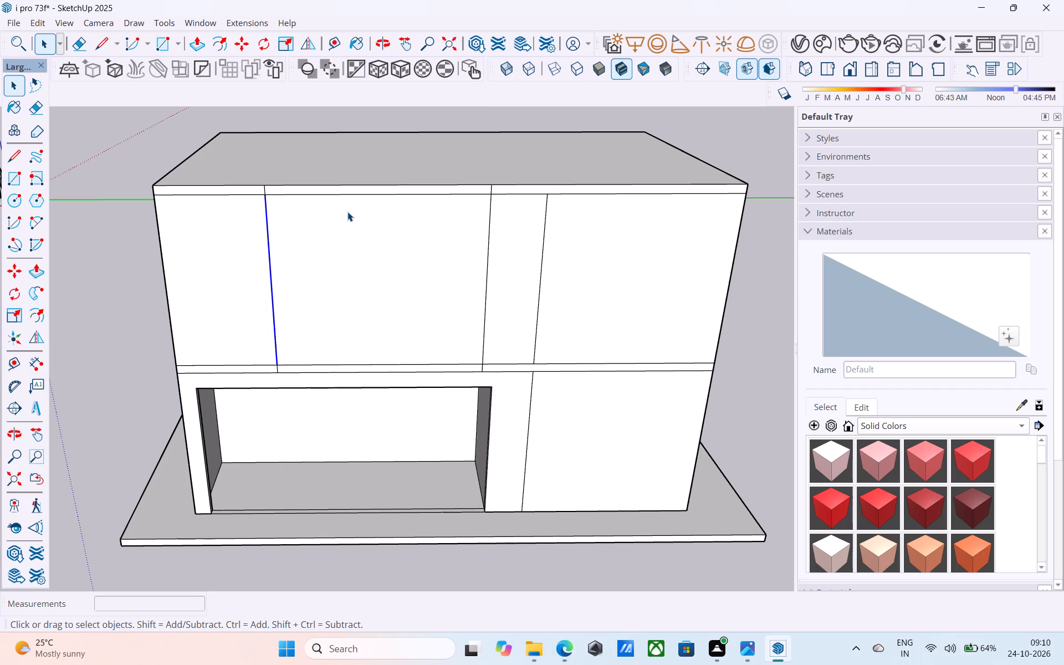
pyautogui.moveTo(347, 212); pyautogui.dragTo(357, 208, button='middle')
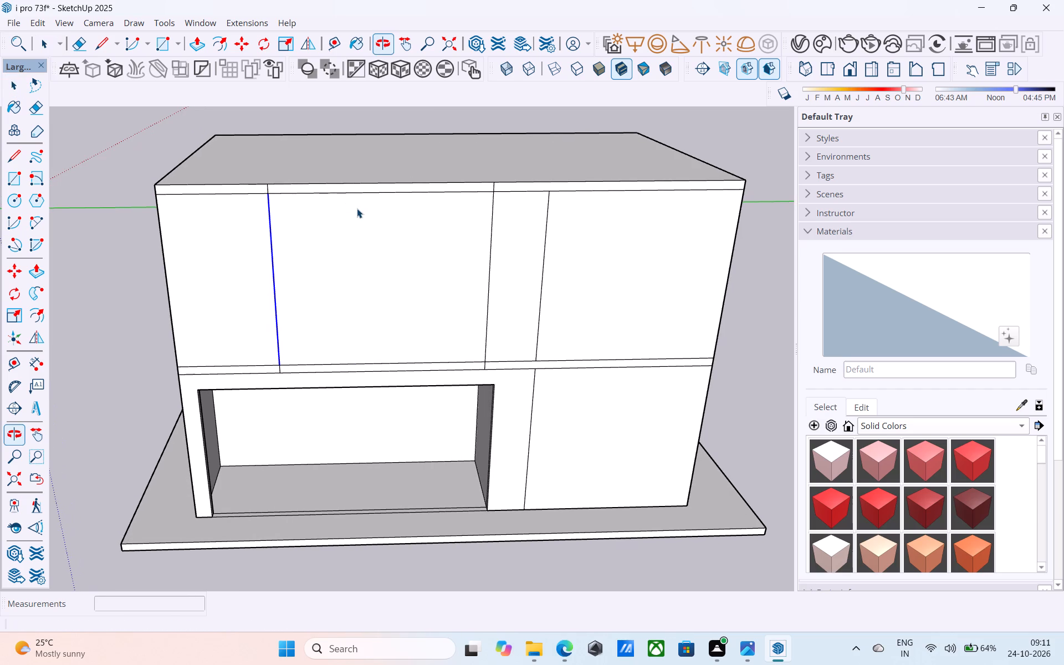
pyautogui.moveTo(357, 208); pyautogui.dragTo(355, 203, button='middle')
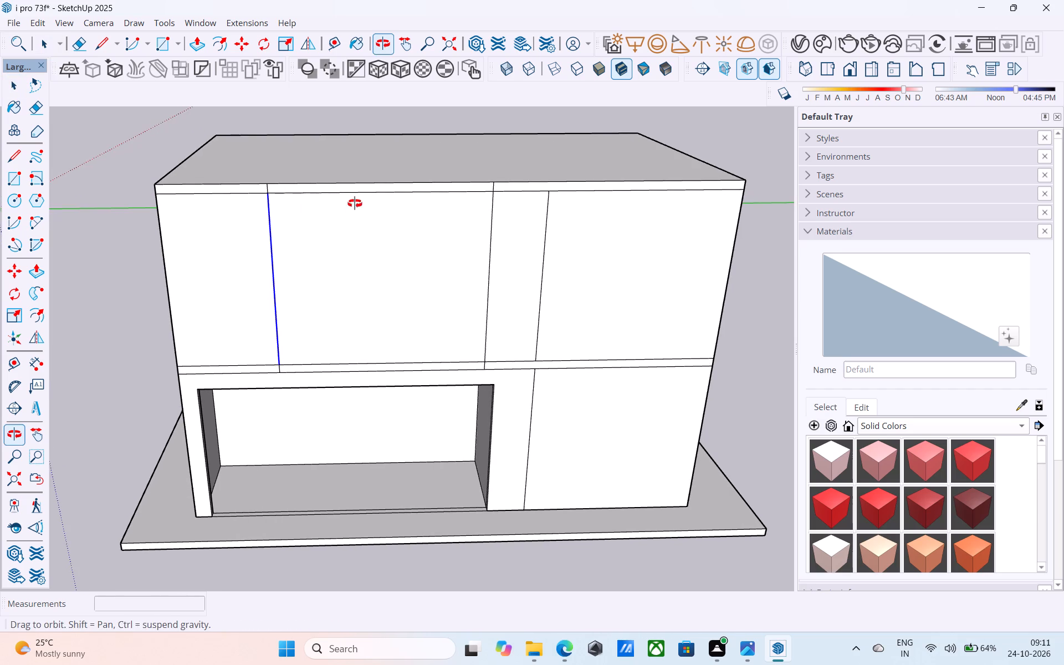
pyautogui.moveTo(355, 203); pyautogui.dragTo(354, 200, button='middle')
pyautogui.scroll(6, 262, 232)
pyautogui.scroll(-4, 262, 232)
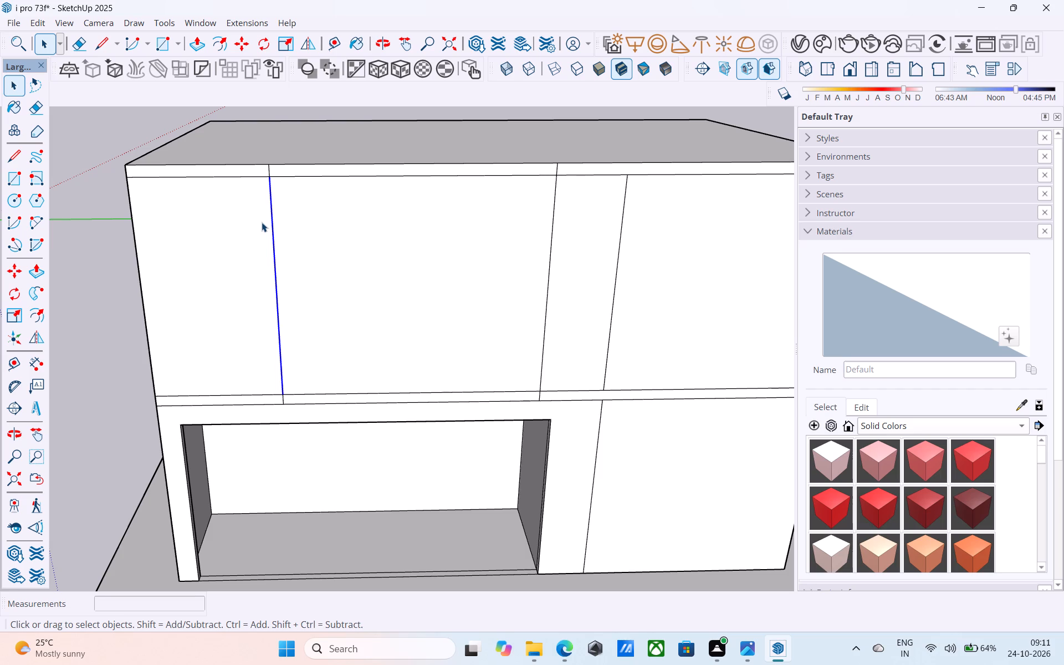
pyautogui.scroll(-6, 262, 222)
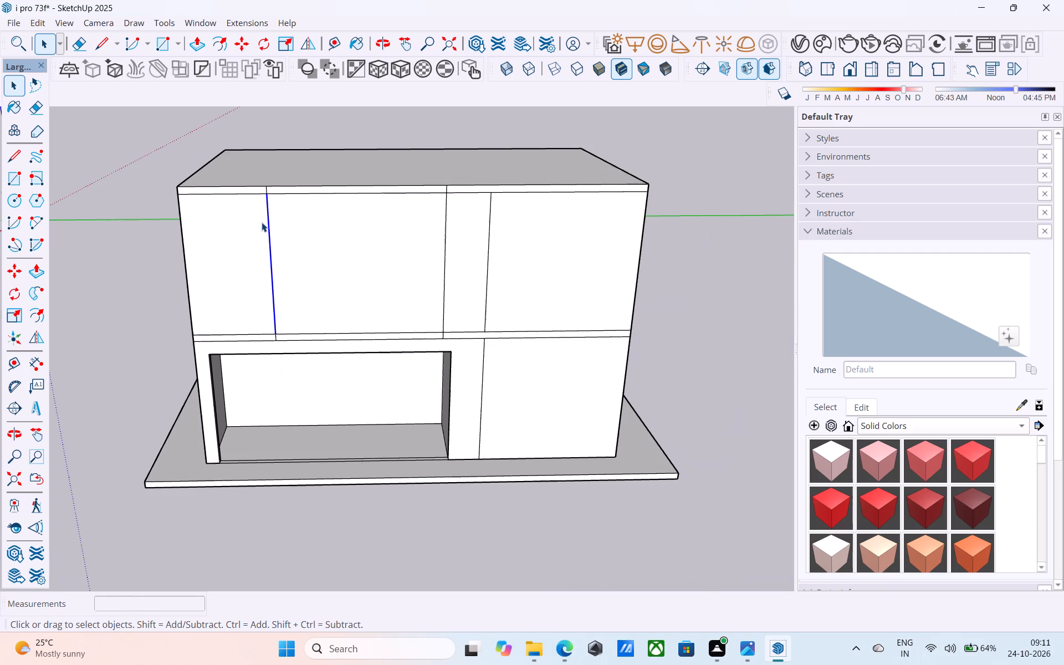
pyautogui.click(328, 249)
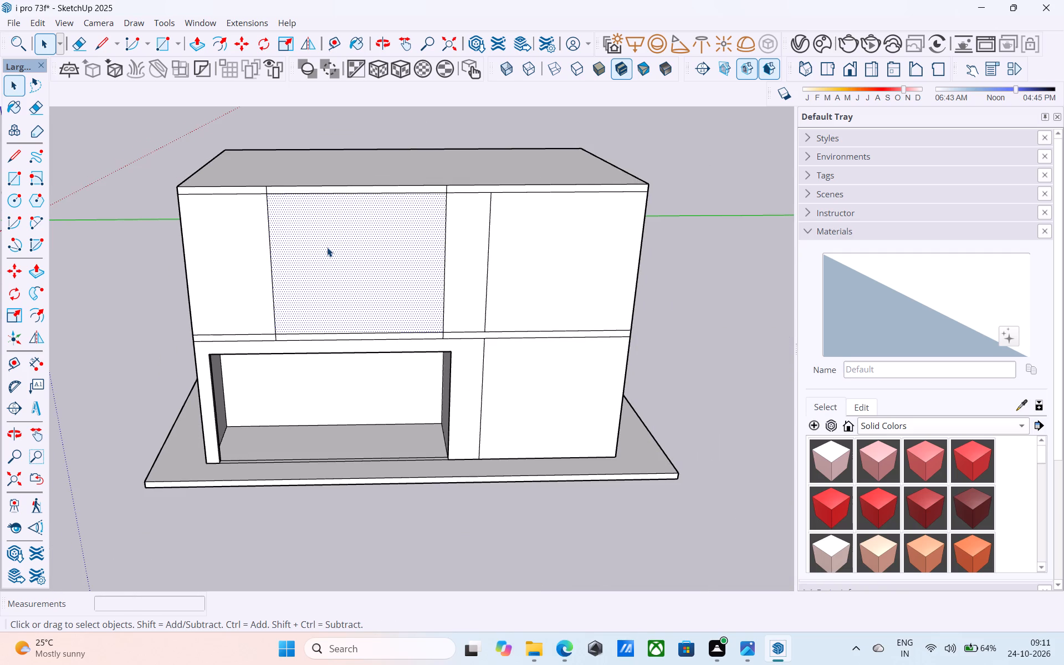
pyautogui.press('p')
pyautogui.click(327, 247)
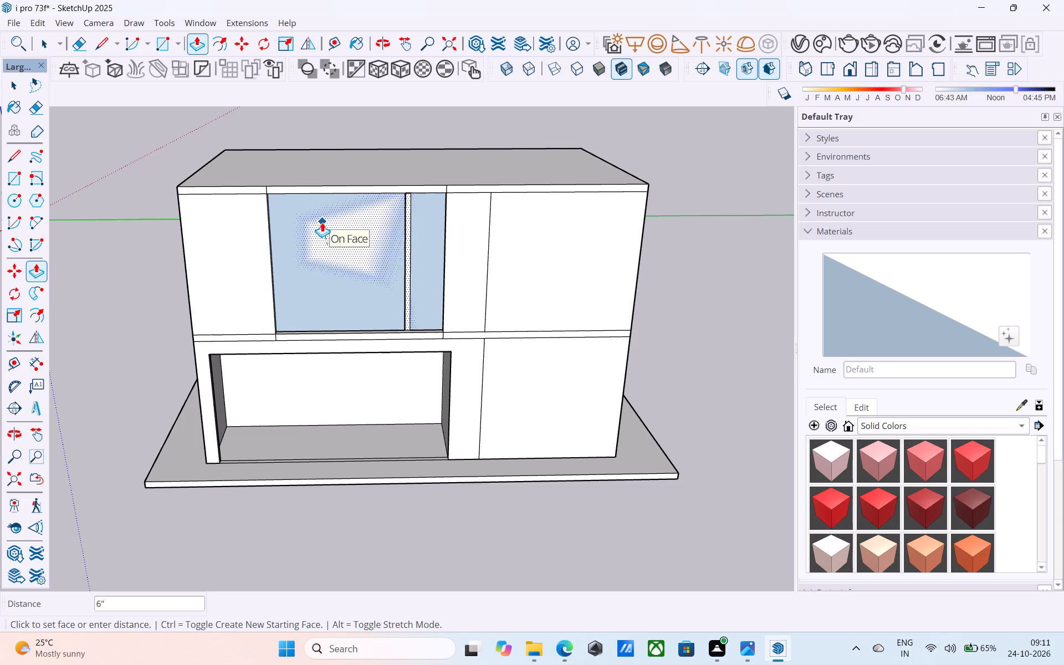
pyautogui.click(322, 222)
pyautogui.press('space')
# Delete the two recessed faces on either side of the interior partition to open up the upper front opening.
pyautogui.click(343, 240)
pyautogui.moveTo(346, 255); pyautogui.dragTo(371, 340, button='middle')
pyautogui.press('Delete')
pyautogui.moveTo(381, 322); pyautogui.dragTo(392, 238, button='middle')
pyautogui.click(429, 253)
pyautogui.press('Delete')
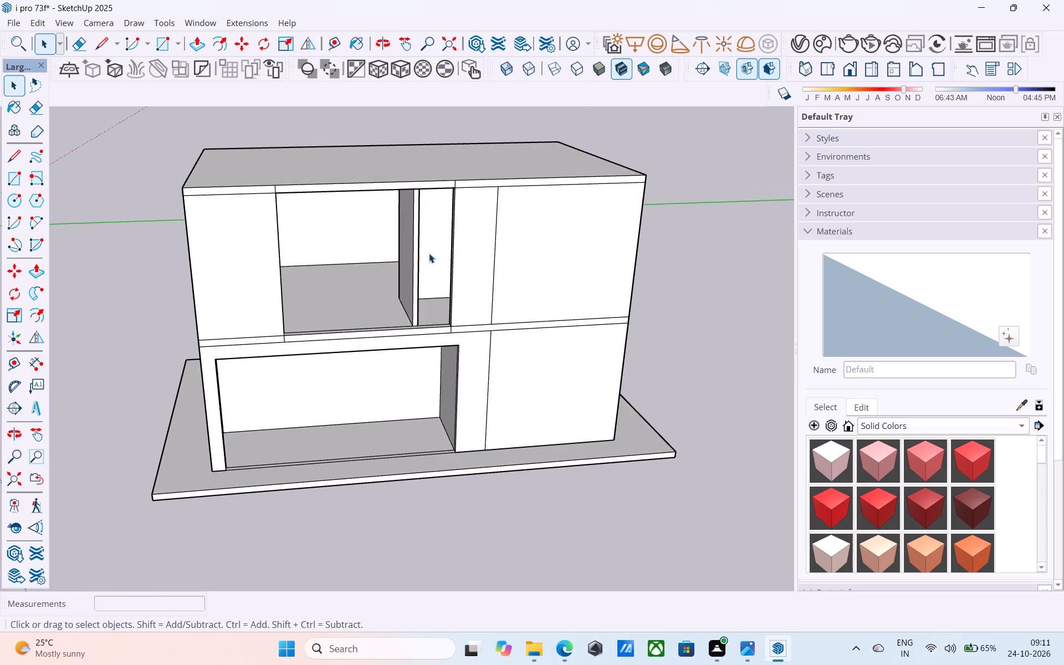
# Push the front end of the interior partition behind the upper opening 6' back into the room.
pyautogui.moveTo(426, 250); pyautogui.dragTo(416, 197, button='middle')
pyautogui.scroll(7, 416, 199)
pyautogui.click(413, 223)
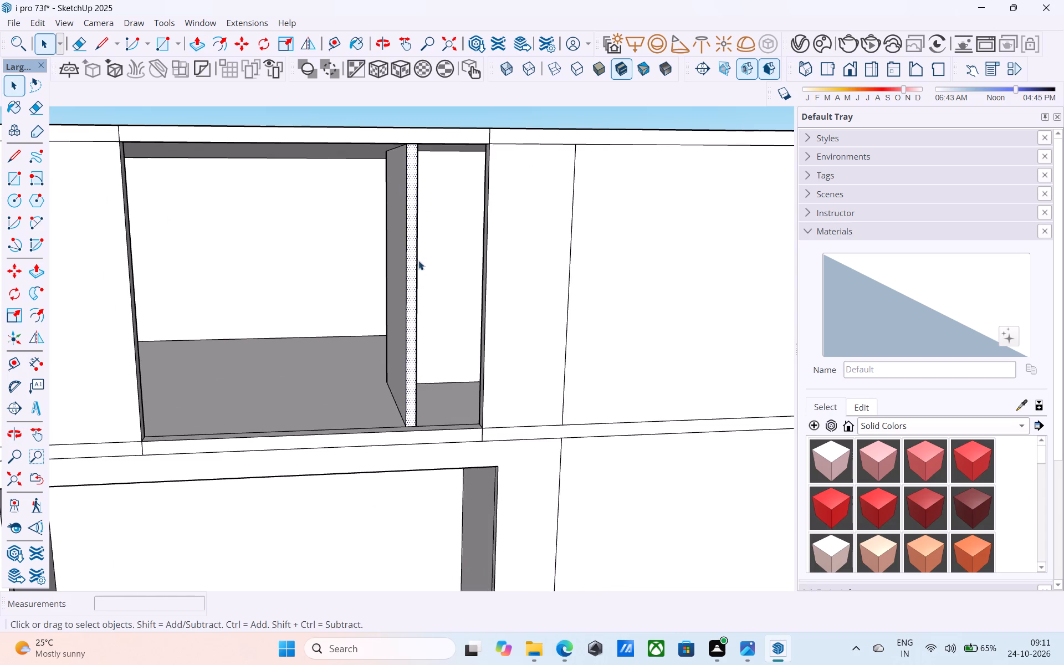
pyautogui.press('p')
pyautogui.click(415, 274)
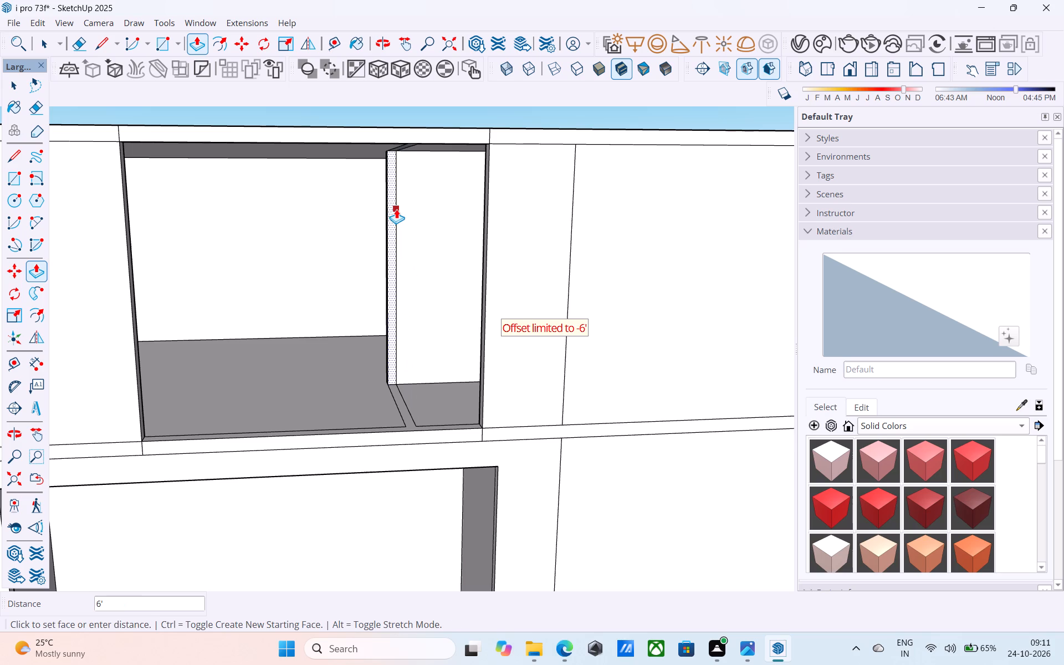
pyautogui.click(396, 209)
pyautogui.scroll(3, 405, 224)
pyautogui.press('space')
# Erase the removed partition's two leftover outline edges from the upper room's floor.
pyautogui.scroll(-5, 406, 224)
pyautogui.moveTo(406, 226); pyautogui.dragTo(402, 326, button='middle')
pyautogui.press('e')
pyautogui.scroll(4, 406, 333)
pyautogui.moveTo(392, 424); pyautogui.dragTo(373, 430)
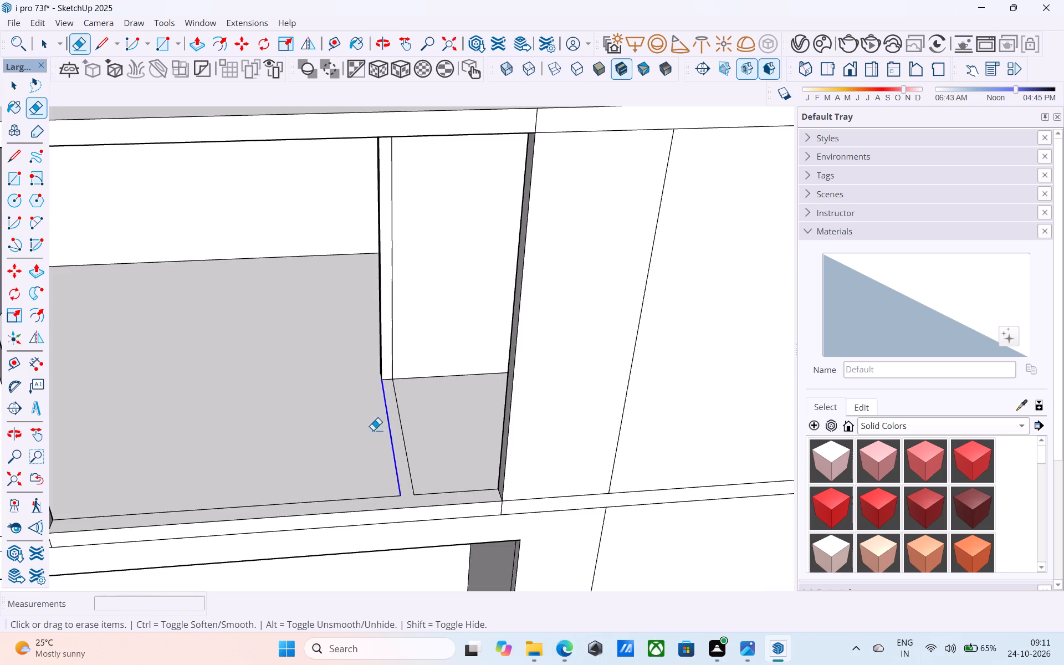
pyautogui.moveTo(373, 430); pyautogui.dragTo(364, 425)
pyautogui.scroll(1, 404, 404)
pyautogui.moveTo(381, 413); pyautogui.dragTo(374, 414)
pyautogui.moveTo(390, 411); pyautogui.dragTo(444, 425)
pyautogui.press('space')
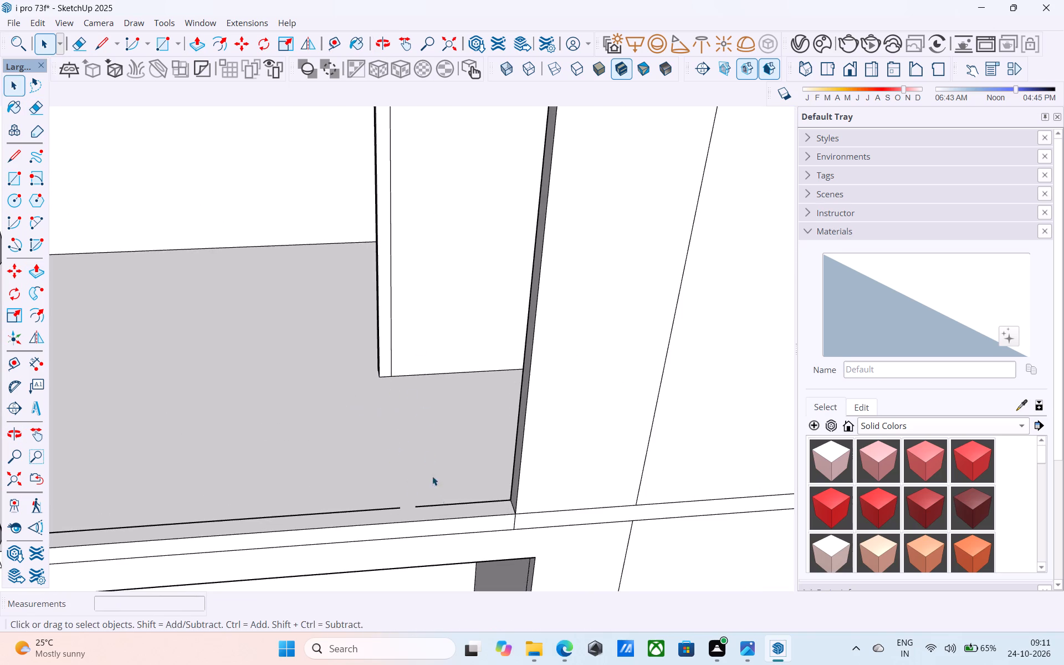
# Draw a line closing the gap in the floor edge along the upper opening's sill.
pyautogui.press('l')
pyautogui.scroll(4, 431, 499)
pyautogui.click(412, 509)
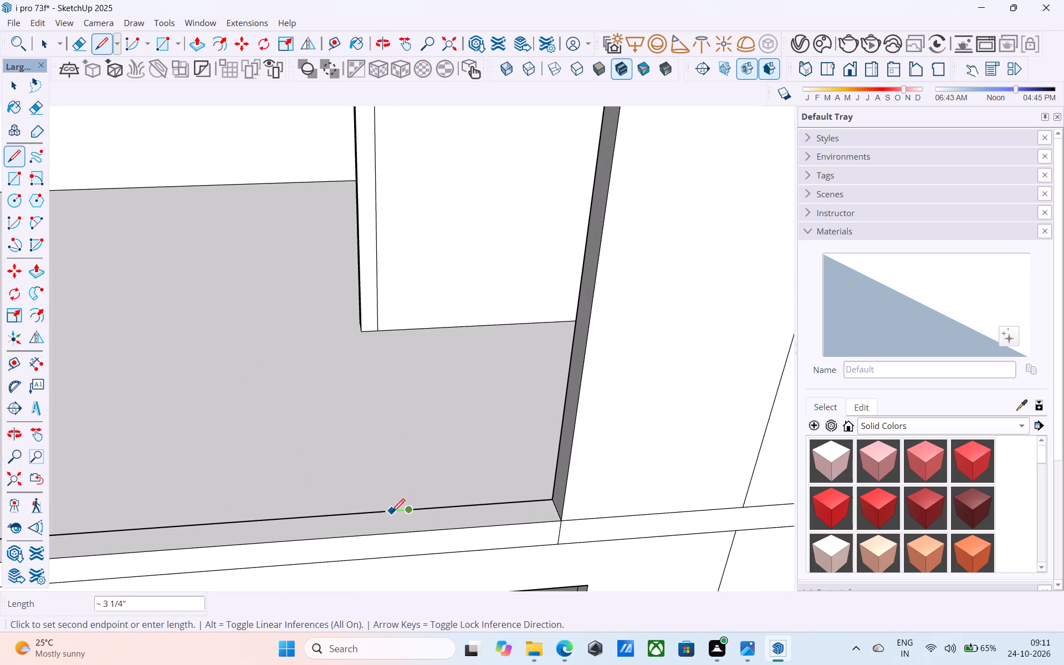
pyautogui.click(386, 513)
pyautogui.press('space')
# Push the exposed end face of the remaining interior partition back about 5' along the wall.
pyautogui.moveTo(379, 282); pyautogui.dragTo(383, 300, button='middle')
pyautogui.scroll(5, 381, 294)
pyautogui.moveTo(370, 295); pyautogui.dragTo(580, 292, button='middle')
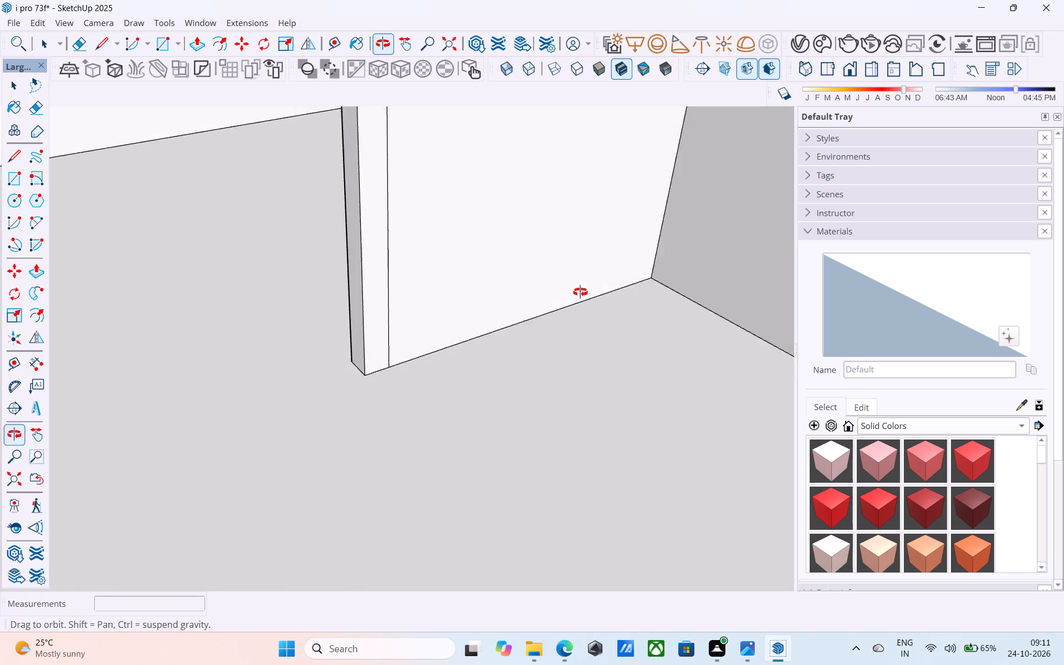
pyautogui.moveTo(580, 292); pyautogui.dragTo(750, 295, button='middle')
pyautogui.click(395, 288)
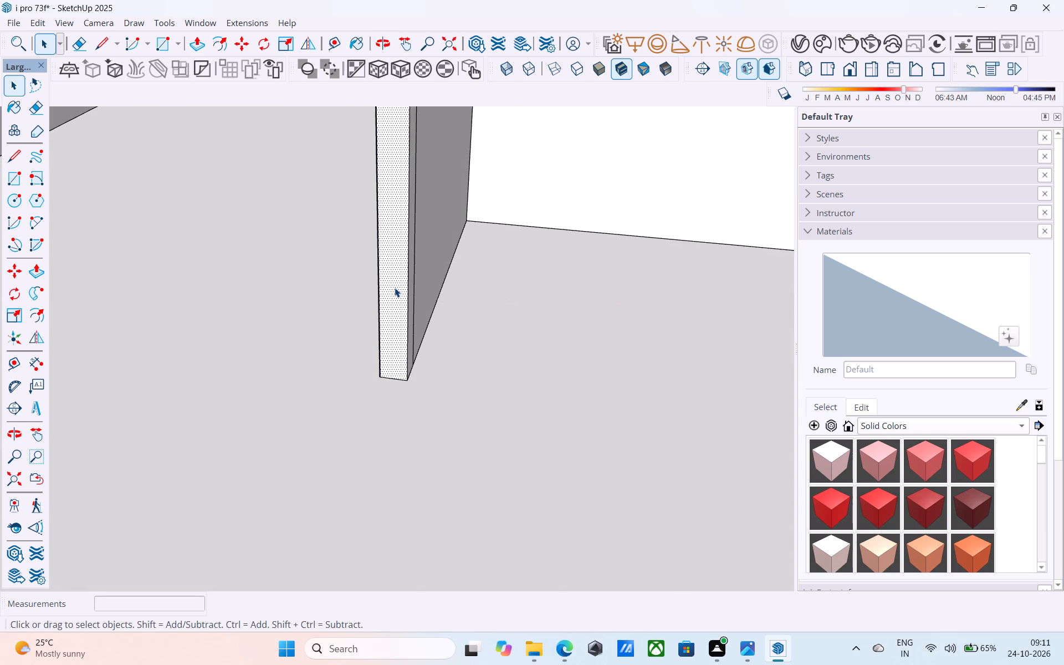
pyautogui.press('p')
pyautogui.click(395, 288)
pyautogui.click(485, 164)
pyautogui.click(391, 249)
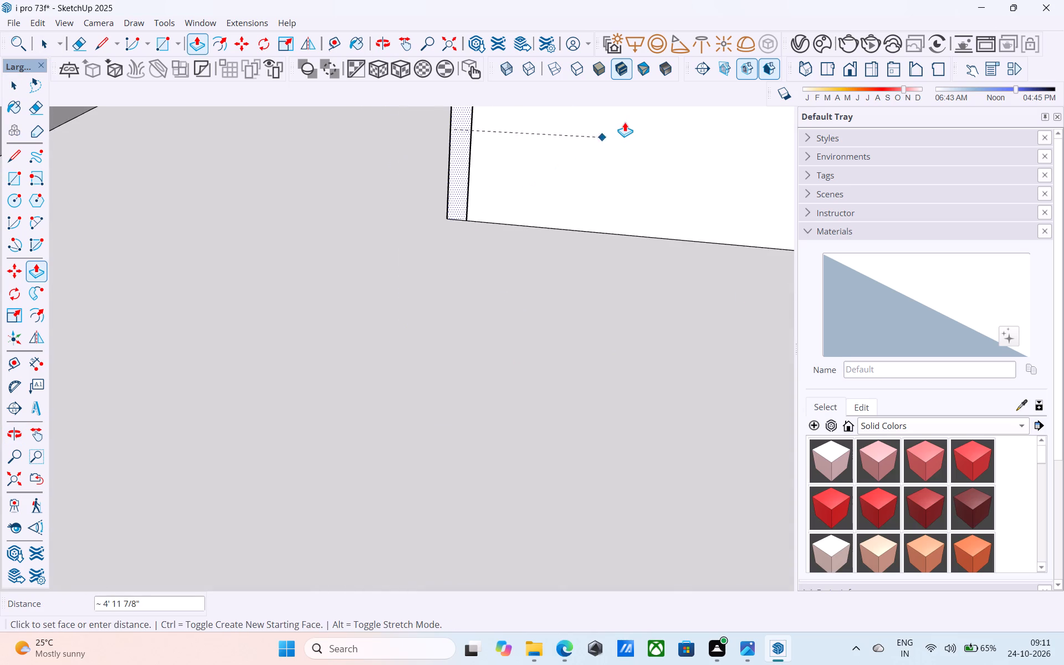
pyautogui.click(625, 122)
pyautogui.press('space')
# Erase the two short division lines on the roof slab's front edge above the upper opening.
pyautogui.moveTo(602, 132); pyautogui.dragTo(282, 122, button='middle')
pyautogui.scroll(-2, 305, 180)
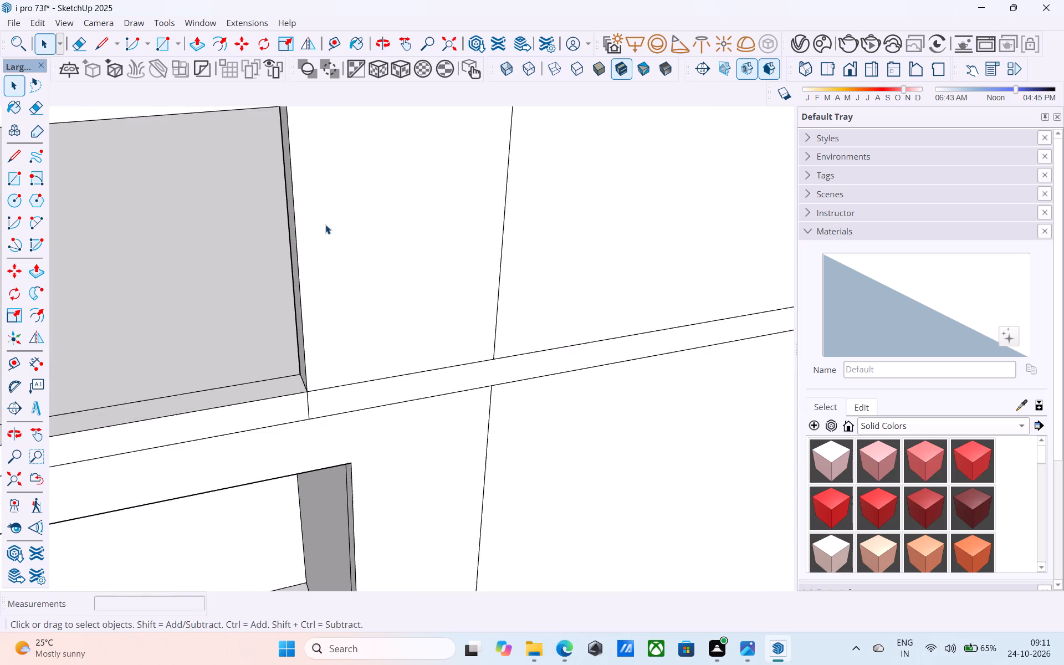
pyautogui.scroll(-20, 325, 224)
pyautogui.scroll(-6, 325, 224)
pyautogui.scroll(-1, 372, 232)
pyautogui.keyDown('shift'); pyautogui.moveTo(368, 229); pyautogui.dragTo(385, 324, button='middle'); pyautogui.keyUp('shift')
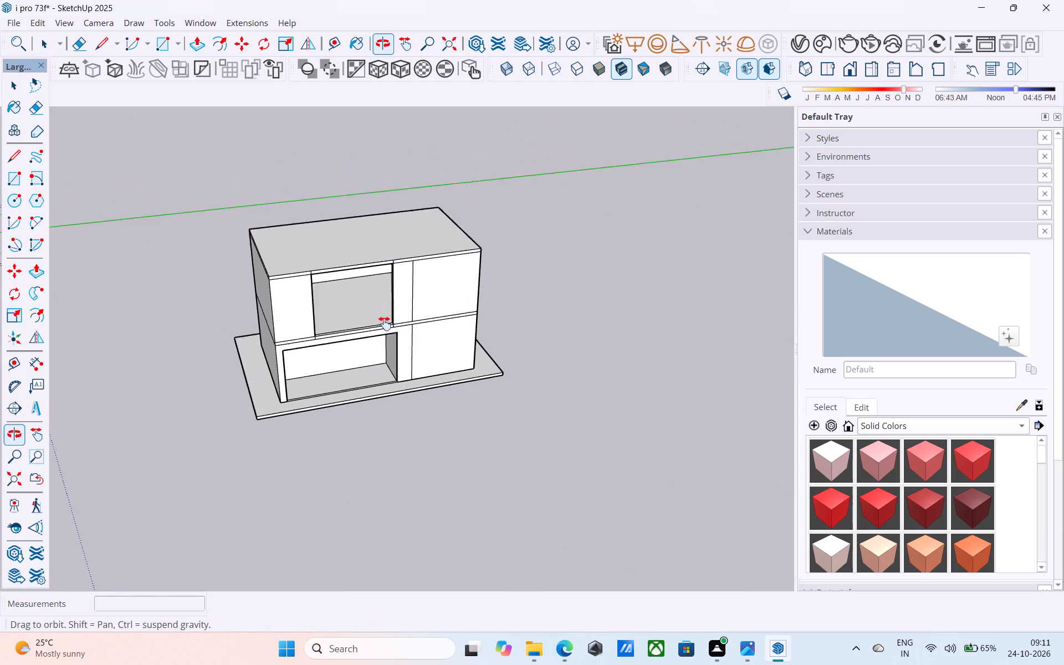
pyautogui.keyDown('shift'); pyautogui.moveTo(385, 324); pyautogui.dragTo(388, 328, button='middle'); pyautogui.keyUp('shift')
pyautogui.scroll(13, 387, 324)
pyautogui.keyDown('shift'); pyautogui.moveTo(396, 323); pyautogui.dragTo(466, 311, button='middle'); pyautogui.keyUp('shift')
pyautogui.press('e')
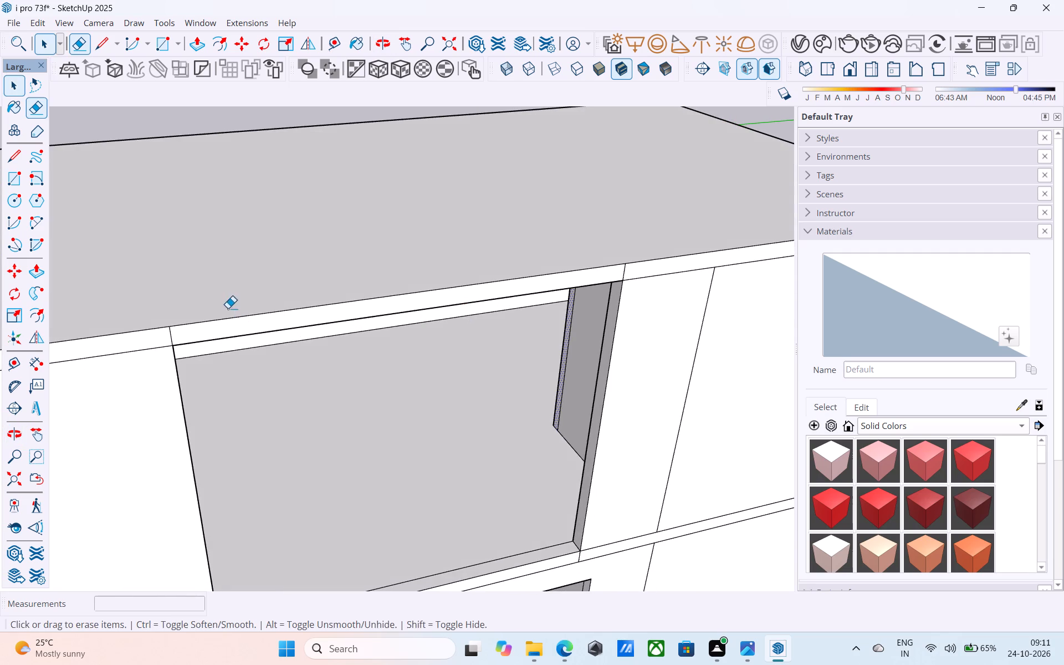
pyautogui.scroll(1, 226, 308)
pyautogui.moveTo(167, 337); pyautogui.dragTo(162, 337)
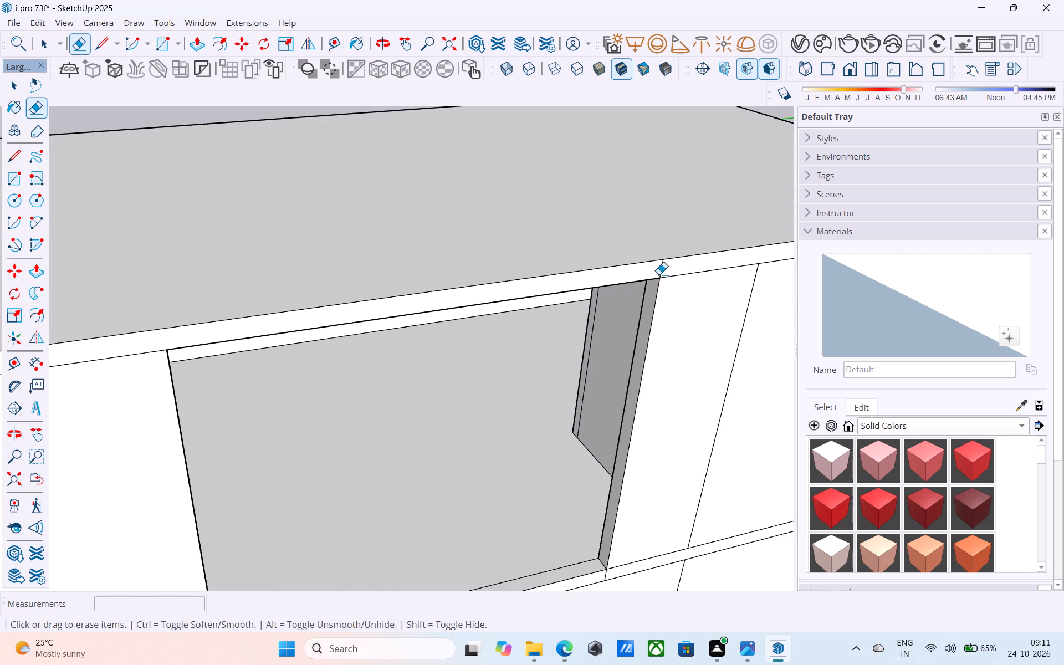
pyautogui.click(662, 273)
pyautogui.scroll(-11, 618, 233)
pyautogui.press('space')
# Erase the short division line on the floor band below the upper opening's left side.
pyautogui.moveTo(589, 240); pyautogui.dragTo(577, 190, button='middle')
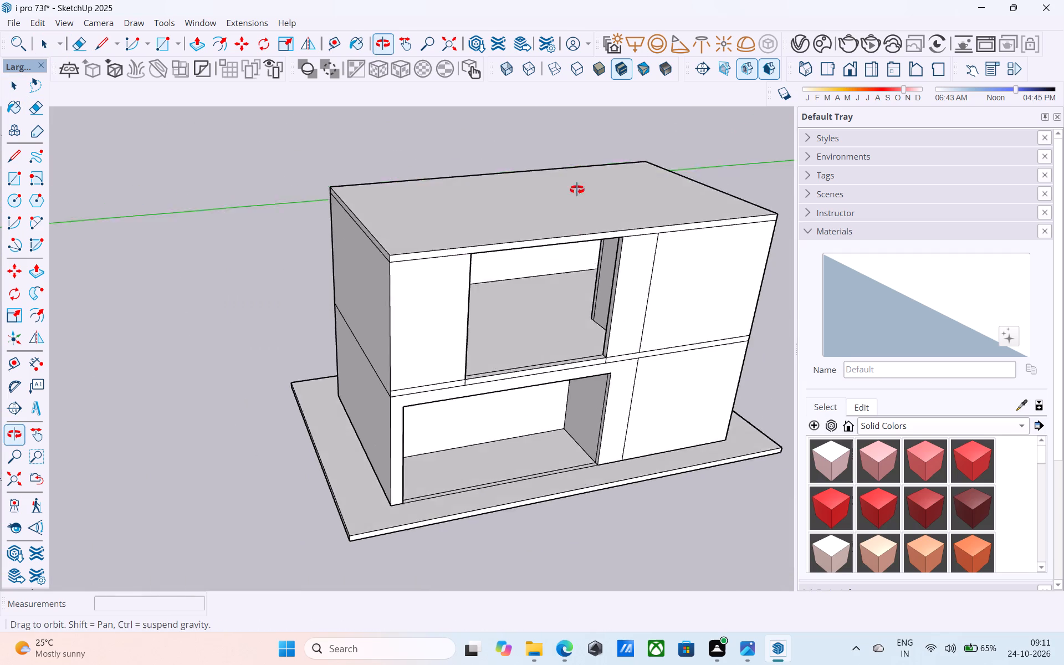
pyautogui.moveTo(577, 190); pyautogui.dragTo(558, 125, button='middle')
pyautogui.keyDown('shift'); pyautogui.moveTo(582, 237); pyautogui.dragTo(518, 265, button='middle'); pyautogui.keyUp('shift')
pyautogui.scroll(4, 514, 266)
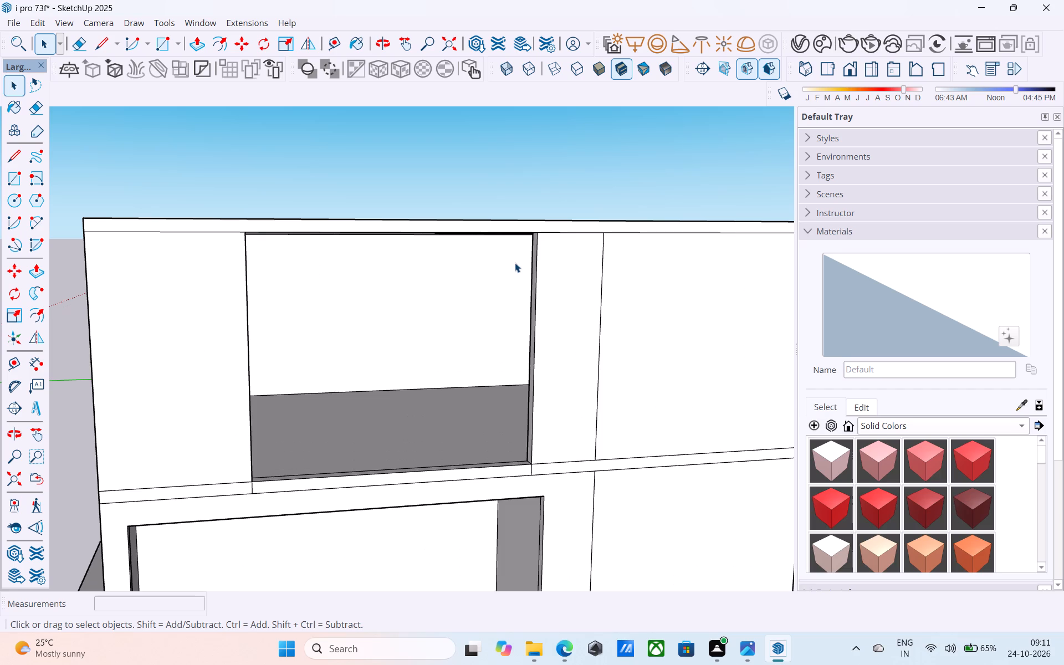
pyautogui.press('e')
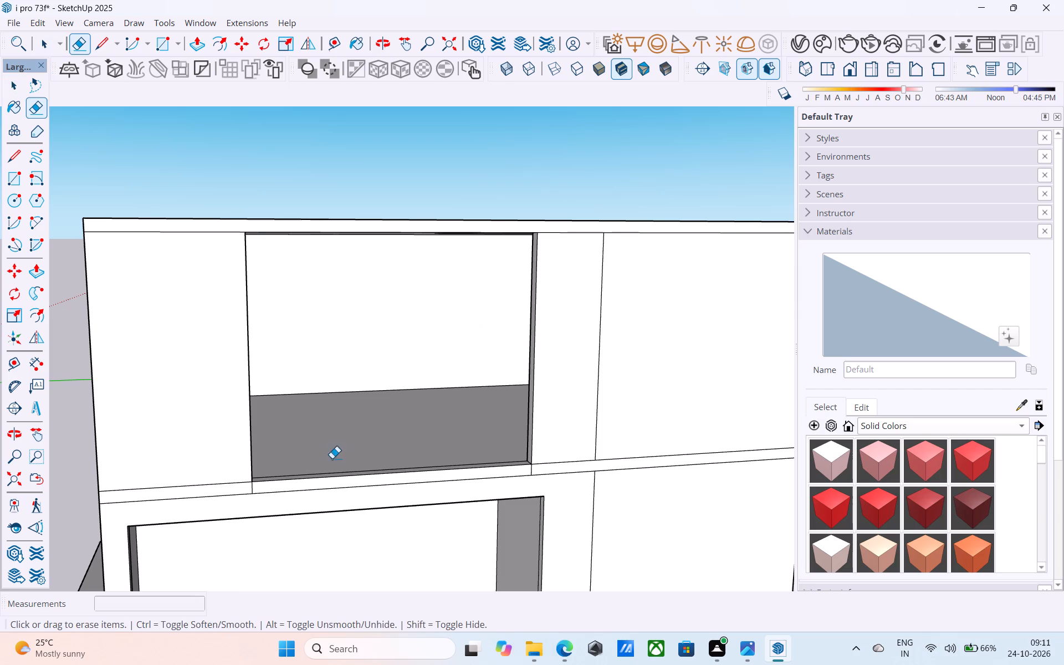
pyautogui.scroll(7, 238, 506)
pyautogui.click(264, 477)
pyautogui.scroll(-3, 256, 480)
pyautogui.scroll(1, 254, 481)
pyautogui.scroll(-2, 252, 482)
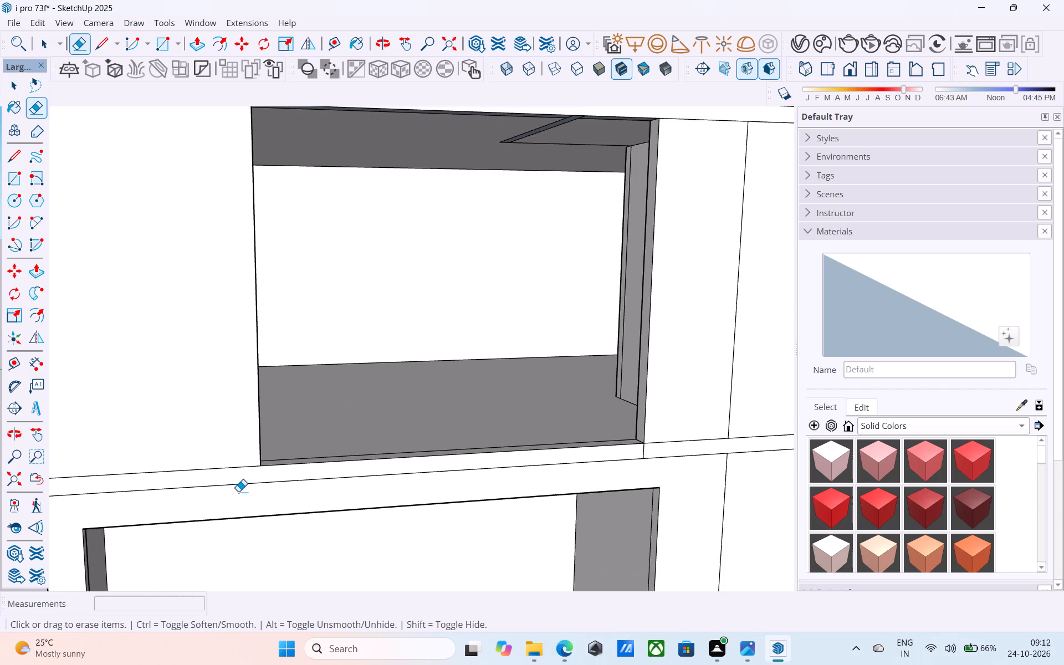
pyautogui.scroll(-7, 238, 492)
# Erase the removed partition's leftover outline edges from the ceiling inside the upper opening.
pyautogui.moveTo(484, 444); pyautogui.dragTo(544, 312, button='middle')
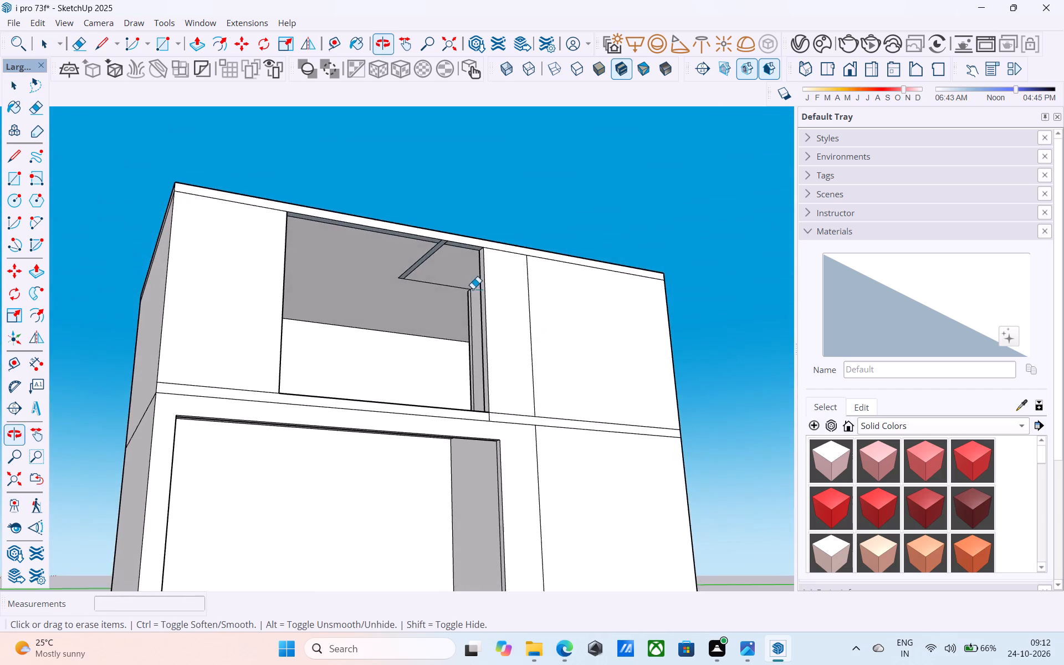
pyautogui.scroll(7, 471, 286)
pyautogui.scroll(1, 429, 223)
pyautogui.keyDown('shift'); pyautogui.moveTo(428, 222); pyautogui.dragTo(464, 180, button='middle'); pyautogui.keyUp('shift')
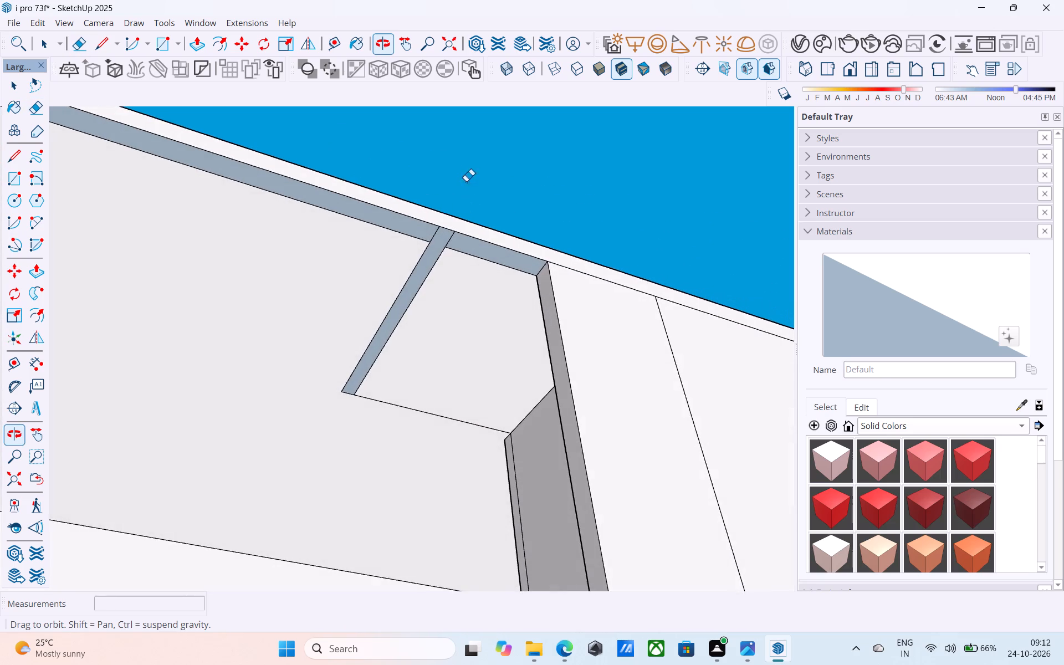
pyautogui.press('space')
pyautogui.scroll(2, 448, 239)
pyautogui.press('e')
pyautogui.moveTo(428, 233); pyautogui.dragTo(441, 241)
pyautogui.moveTo(445, 243); pyautogui.dragTo(451, 243)
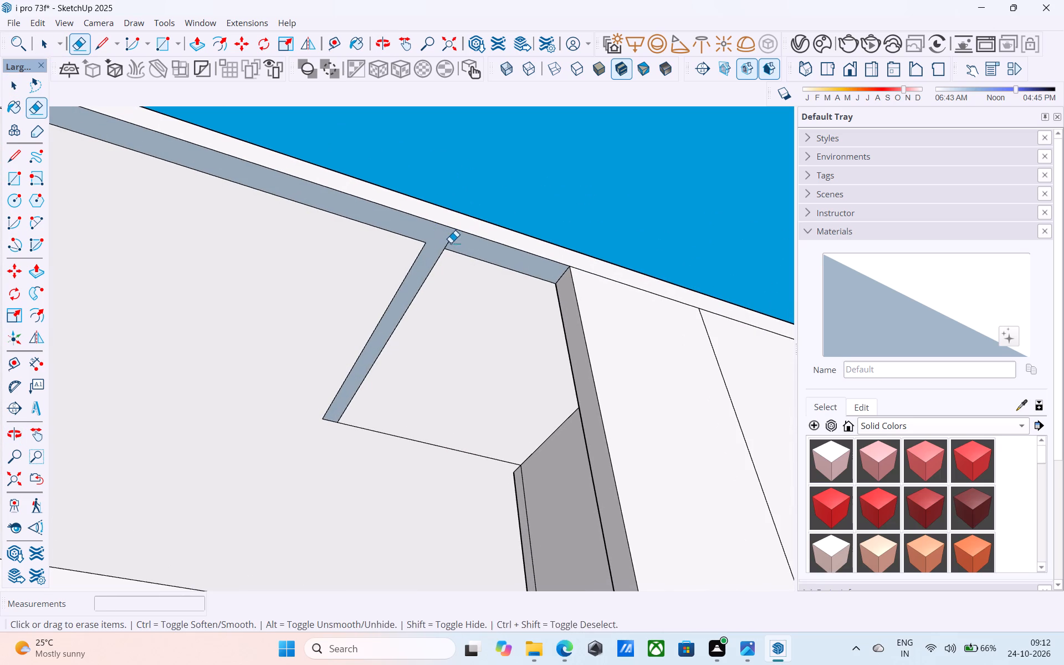
pyautogui.moveTo(451, 243); pyautogui.dragTo(472, 242)
pyautogui.moveTo(453, 247); pyautogui.dragTo(458, 272)
pyautogui.moveTo(459, 275); pyautogui.dragTo(423, 279)
pyautogui.moveTo(419, 282); pyautogui.dragTo(382, 282)
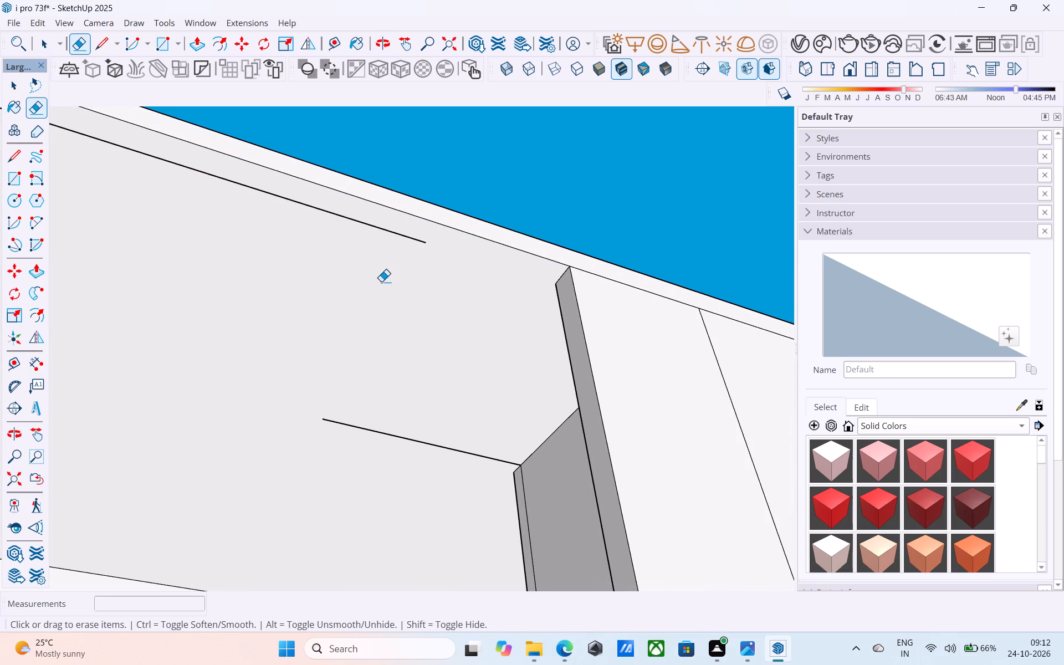
pyautogui.moveTo(381, 392); pyautogui.dragTo(351, 480)
pyautogui.press('space')
# Draw a line about 2' 9" long closing the gap in the ceiling edge up to the opening's right side.
pyautogui.moveTo(439, 313); pyautogui.dragTo(515, 305, button='middle')
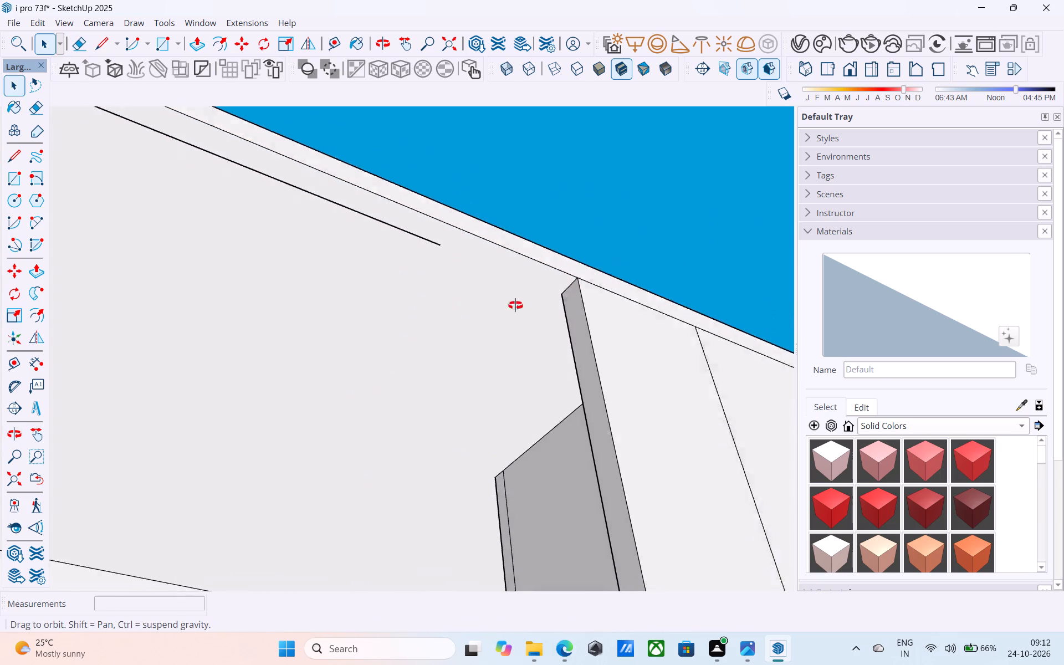
pyautogui.moveTo(515, 305); pyautogui.dragTo(609, 305, button='middle')
pyautogui.press('l')
pyautogui.click(504, 273)
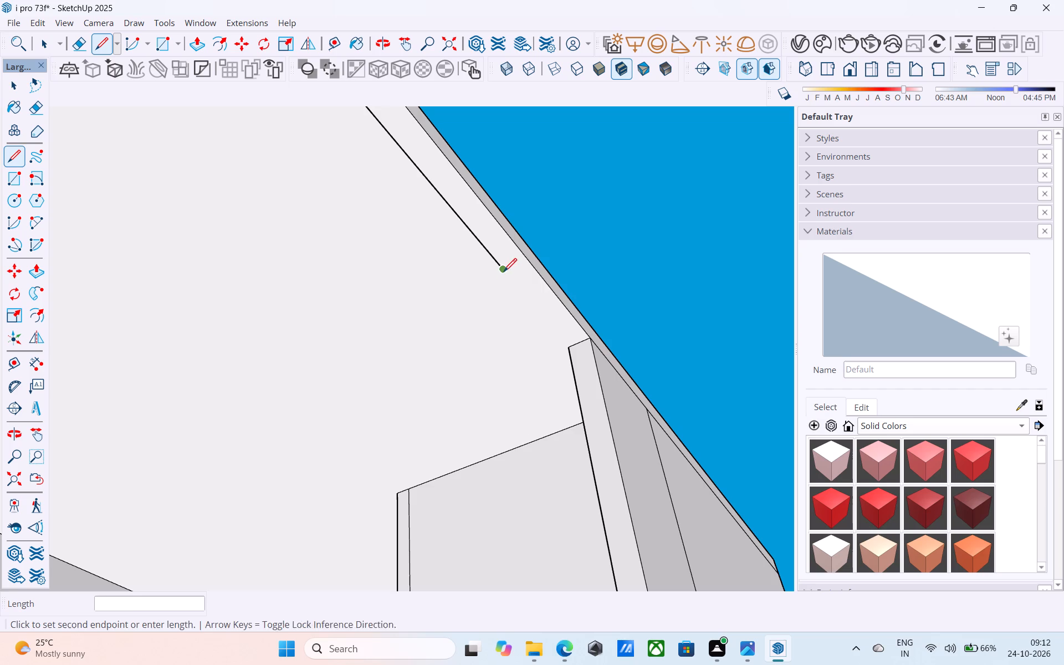
pyautogui.click(564, 352)
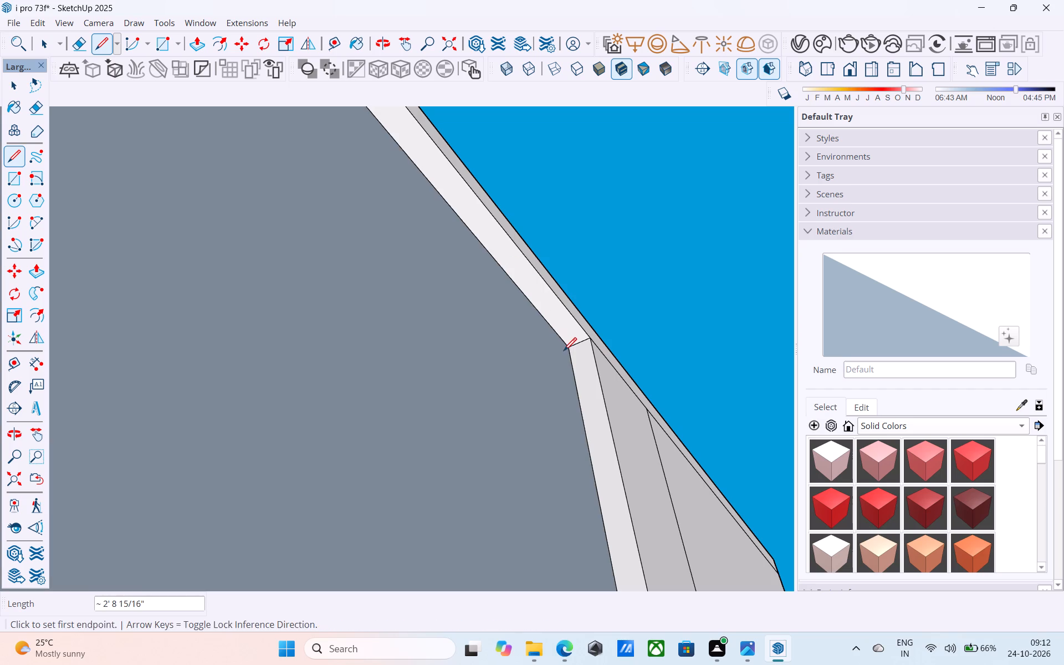
# Delete the extra ceiling face that covers the slab underside inside the upper opening.
pyautogui.press('space')
pyautogui.click(562, 350)
pyautogui.press('Delete')
# Erase the short division line on the floor band below the upper opening's right side.
pyautogui.moveTo(597, 271); pyautogui.dragTo(402, 403, button='middle')
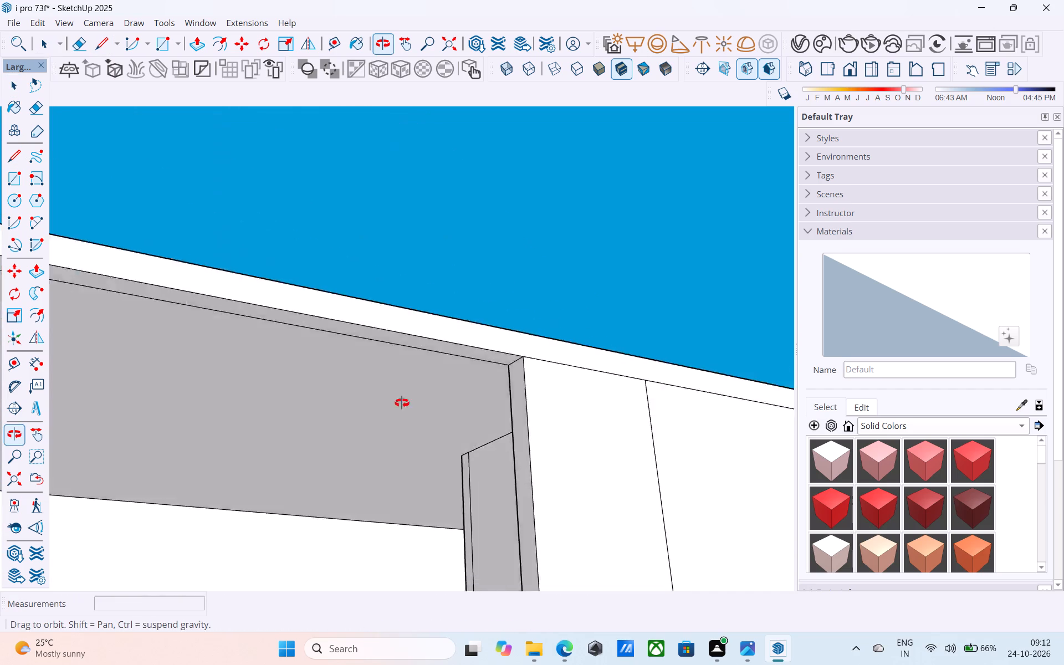
pyautogui.moveTo(402, 403); pyautogui.dragTo(365, 458, button='middle')
pyautogui.scroll(-15, 449, 403)
pyautogui.moveTo(495, 365); pyautogui.dragTo(464, 516, button='middle')
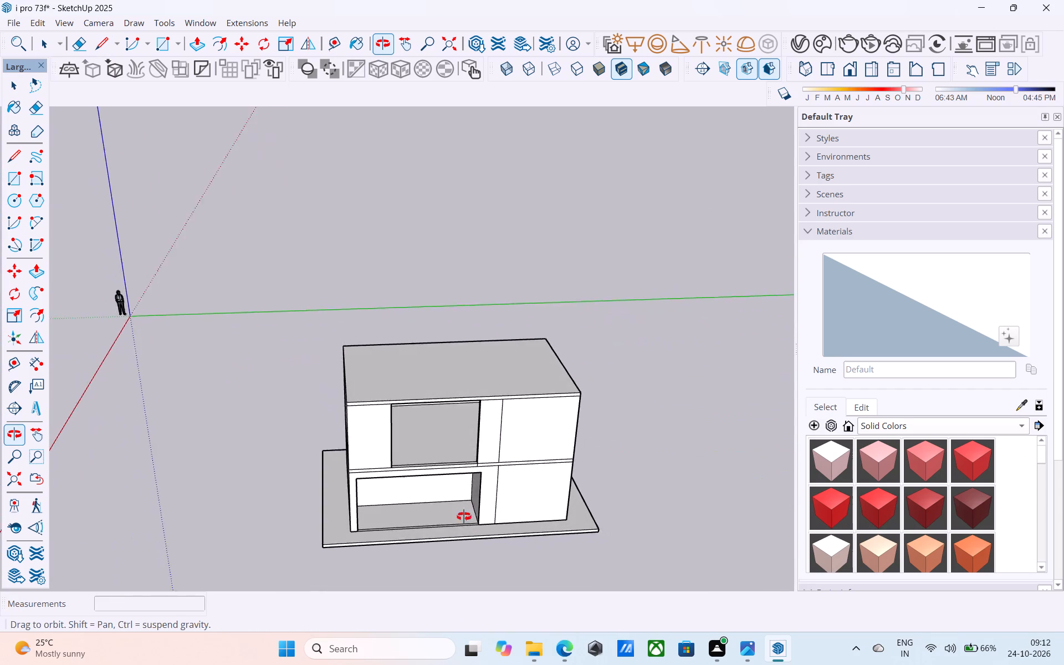
pyautogui.moveTo(464, 516); pyautogui.dragTo(475, 500, button='middle')
pyautogui.scroll(7, 482, 460)
pyautogui.keyDown('shift'); pyautogui.moveTo(479, 449); pyautogui.dragTo(467, 408, button='middle'); pyautogui.keyUp('shift')
pyautogui.scroll(5, 495, 488)
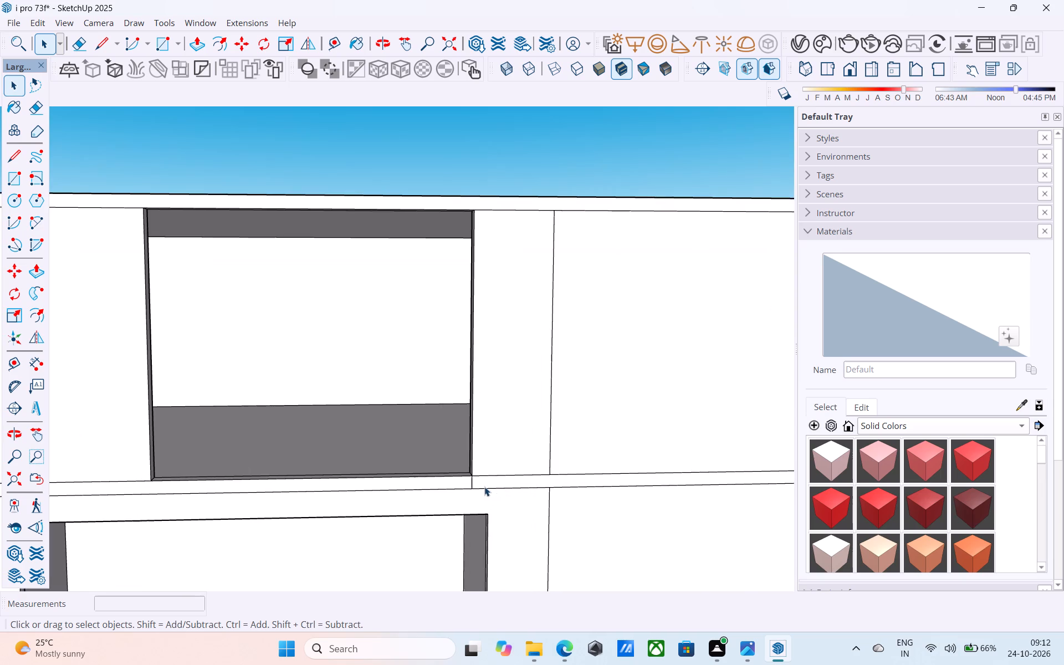
pyautogui.scroll(4, 464, 490)
pyautogui.press('e')
pyautogui.click(477, 481)
pyautogui.scroll(-8, 477, 467)
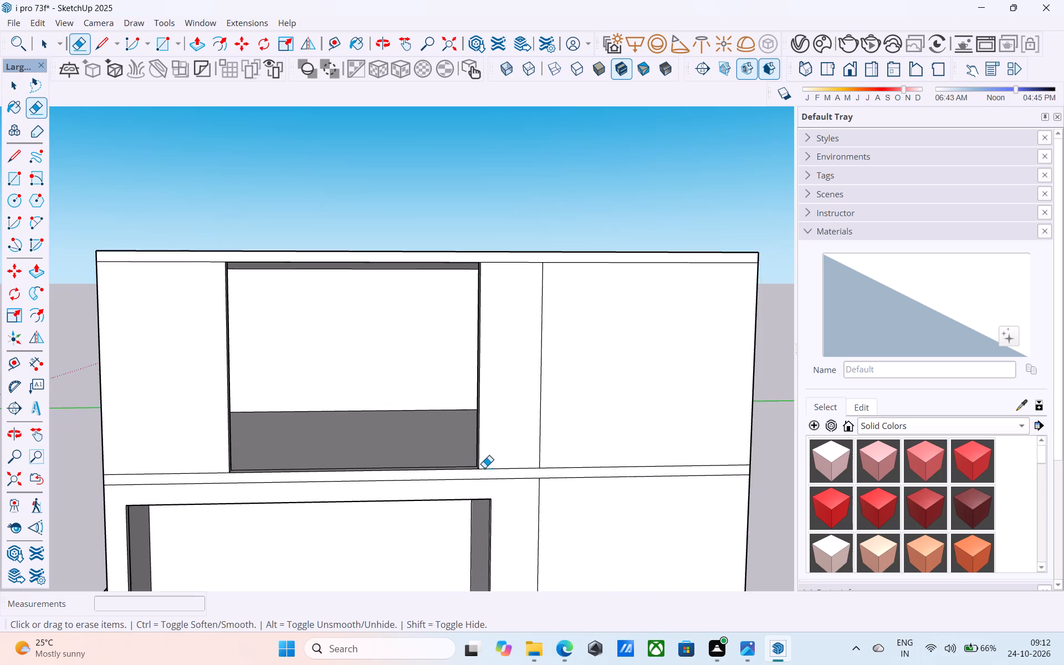
pyautogui.scroll(-4, 484, 468)
pyautogui.press('space')
# Copy the inner vertical edge of the upper opening's left jamb 4.5" across the front wall's inside face.
pyautogui.keyDown('shift'); pyautogui.moveTo(435, 401); pyautogui.dragTo(507, 448, button='middle'); pyautogui.keyUp('shift')
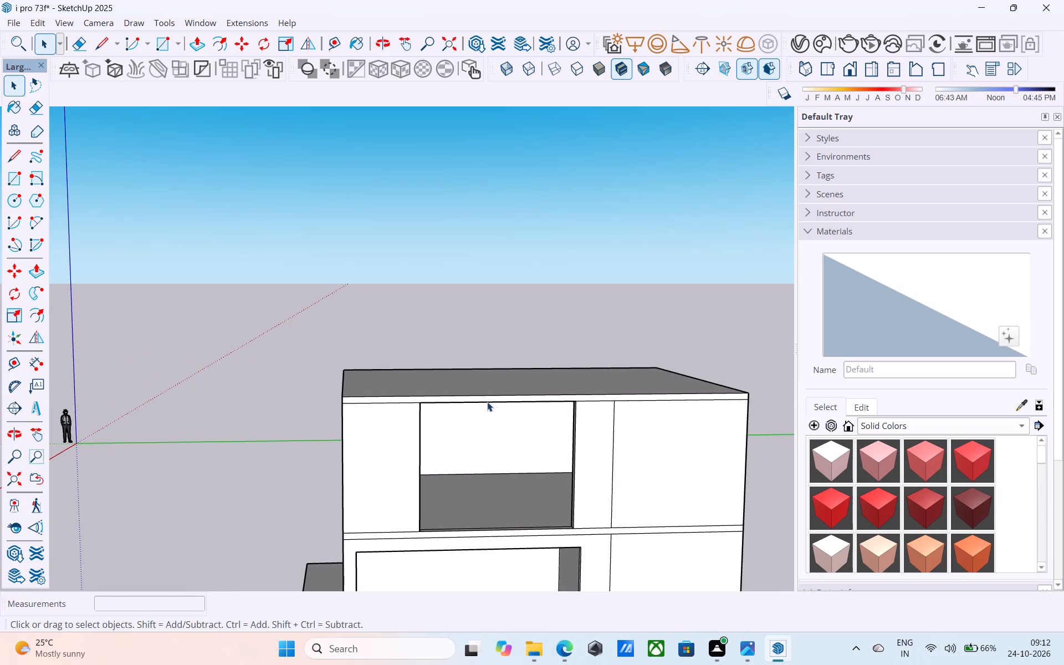
pyautogui.moveTo(490, 406); pyautogui.dragTo(463, 309, button='middle')
pyautogui.moveTo(449, 408); pyautogui.dragTo(274, 394, button='middle')
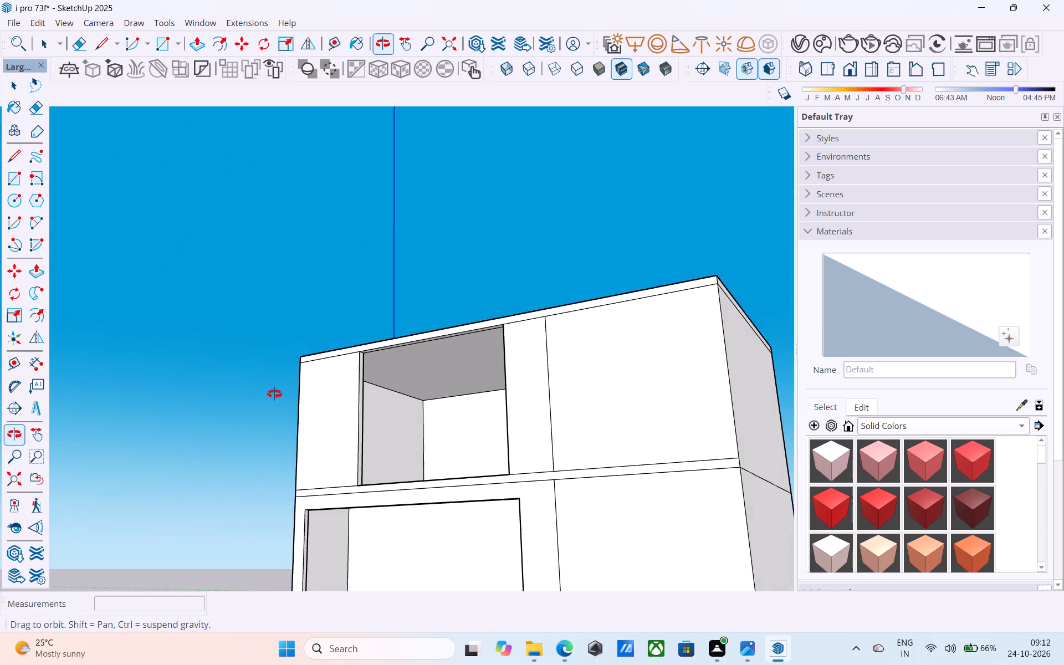
pyautogui.moveTo(274, 394); pyautogui.dragTo(426, 415, button='middle')
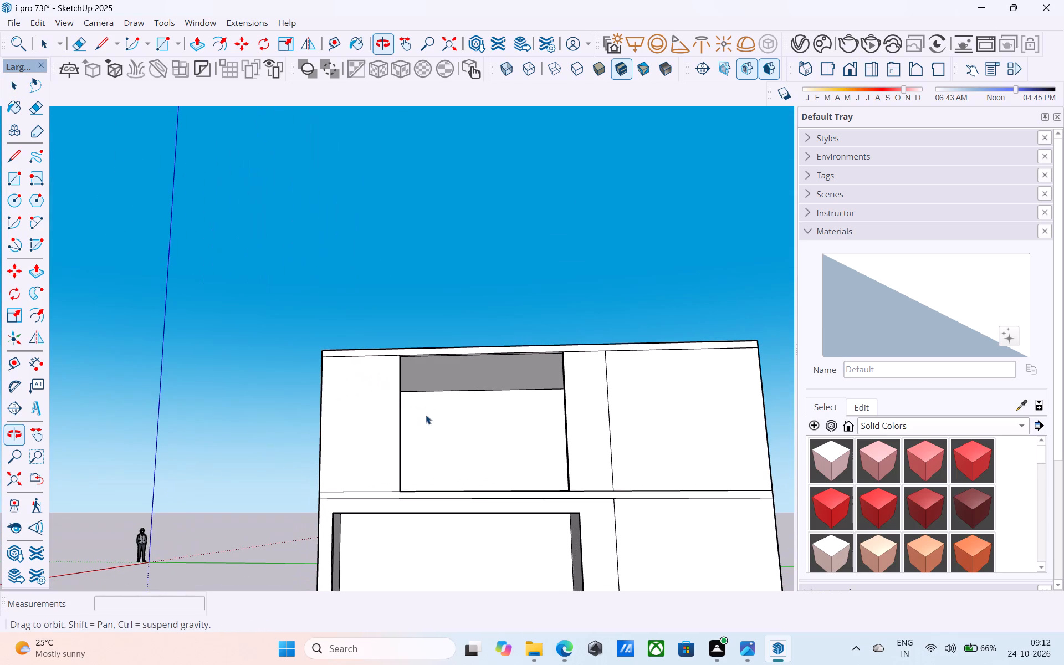
pyautogui.moveTo(417, 390); pyautogui.dragTo(224, 444, button='middle')
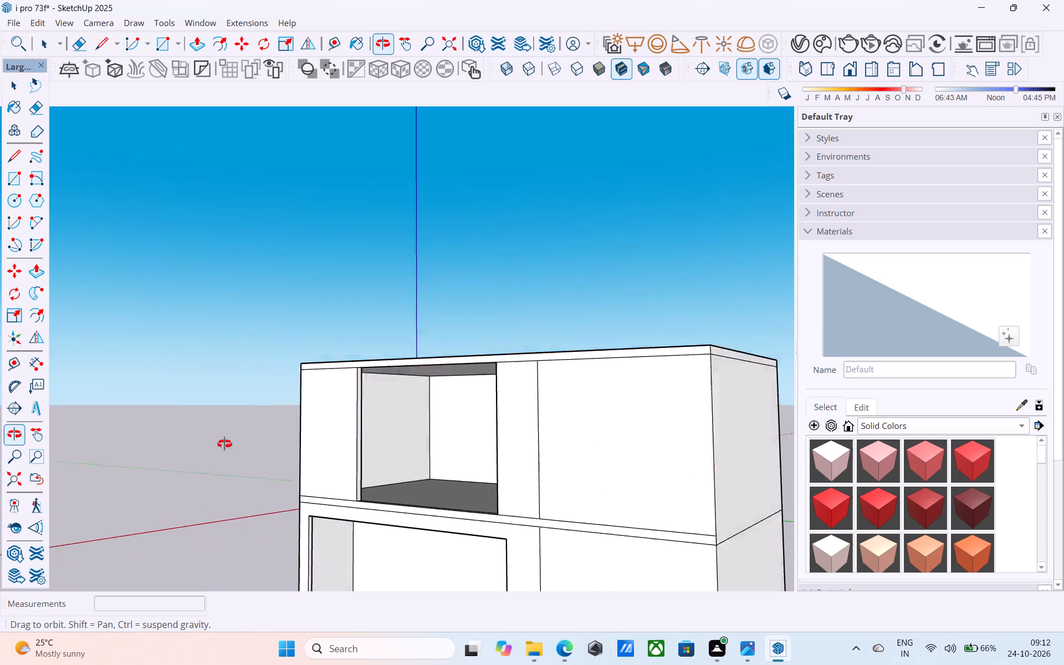
pyautogui.moveTo(224, 444); pyautogui.dragTo(187, 469, button='middle')
pyautogui.scroll(4, 330, 462)
pyautogui.keyDown('shift'); pyautogui.moveTo(456, 405); pyautogui.dragTo(592, 463, button='middle'); pyautogui.keyUp('shift')
pyautogui.scroll(12, 610, 502)
pyautogui.moveTo(486, 462); pyautogui.dragTo(534, 402, button='middle')
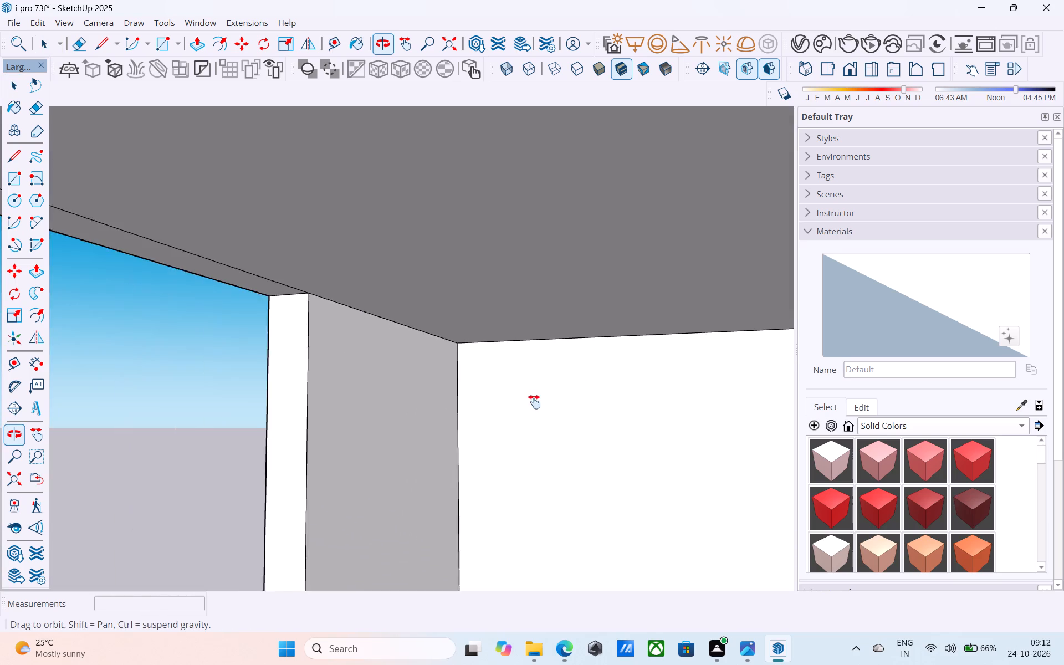
pyautogui.moveTo(534, 402); pyautogui.dragTo(492, 400, button='middle')
pyautogui.click(273, 358)
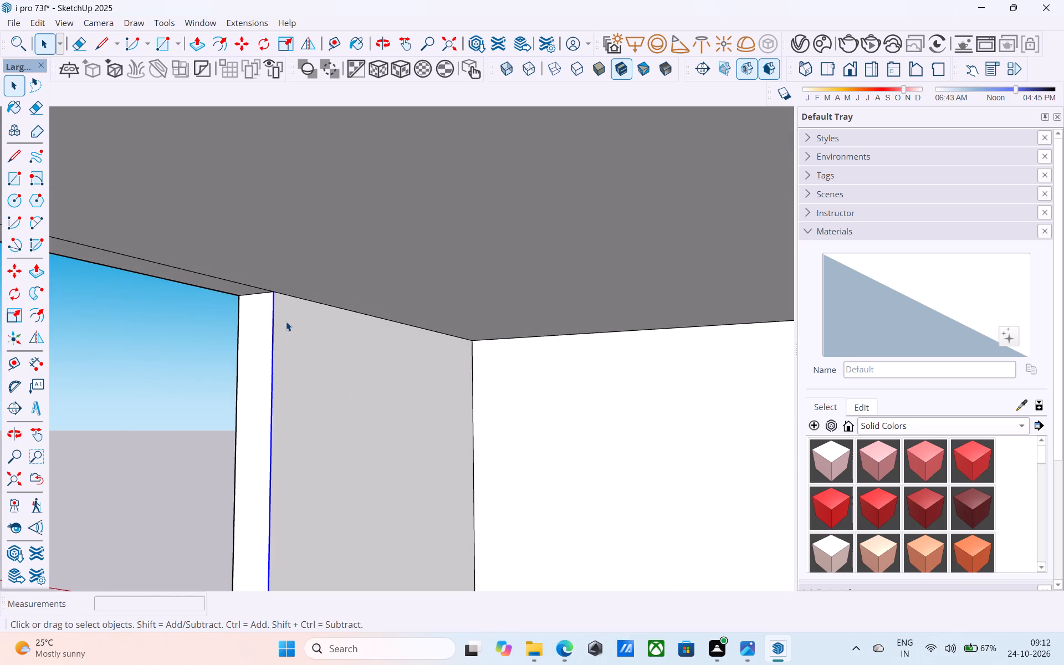
pyautogui.press('m')
pyautogui.click(278, 294)
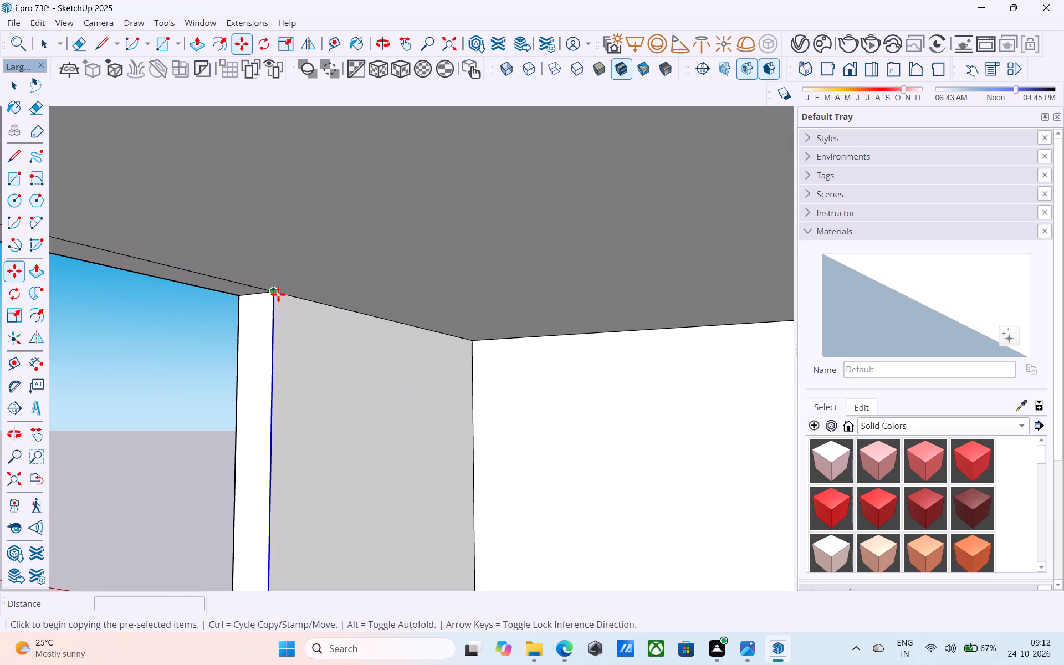
pyautogui.write('4.5"')
pyautogui.press('Return')
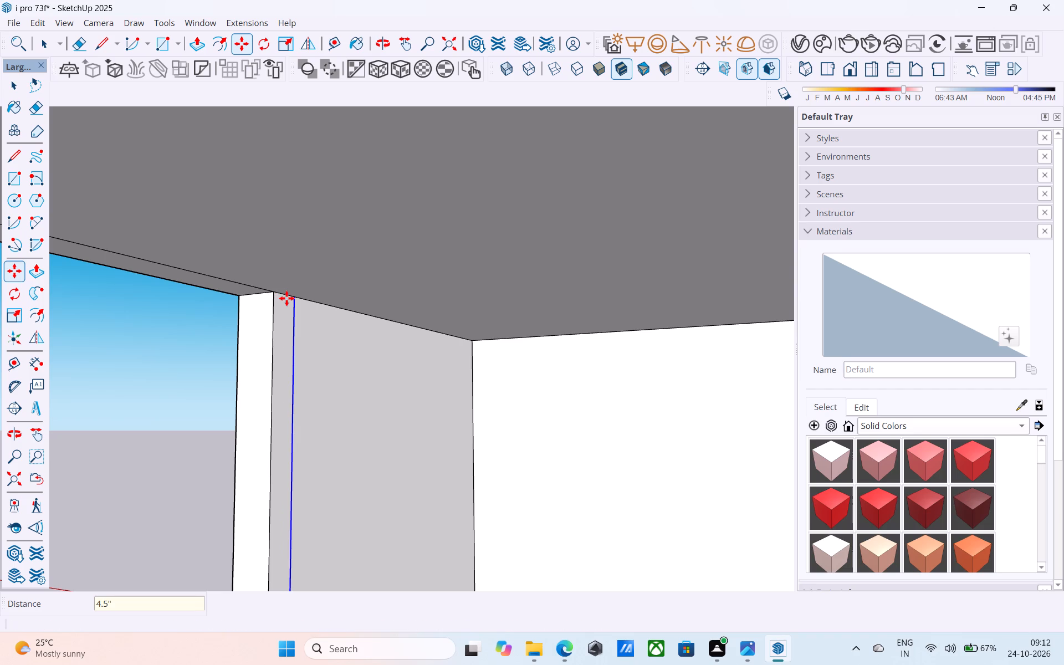
pyautogui.press('space')
# Push/Pull the narrow strip beside the upper opening's left jamb 4' into the room as a thin wall.
pyautogui.click(282, 313)
pyautogui.press('p')
pyautogui.click(280, 317)
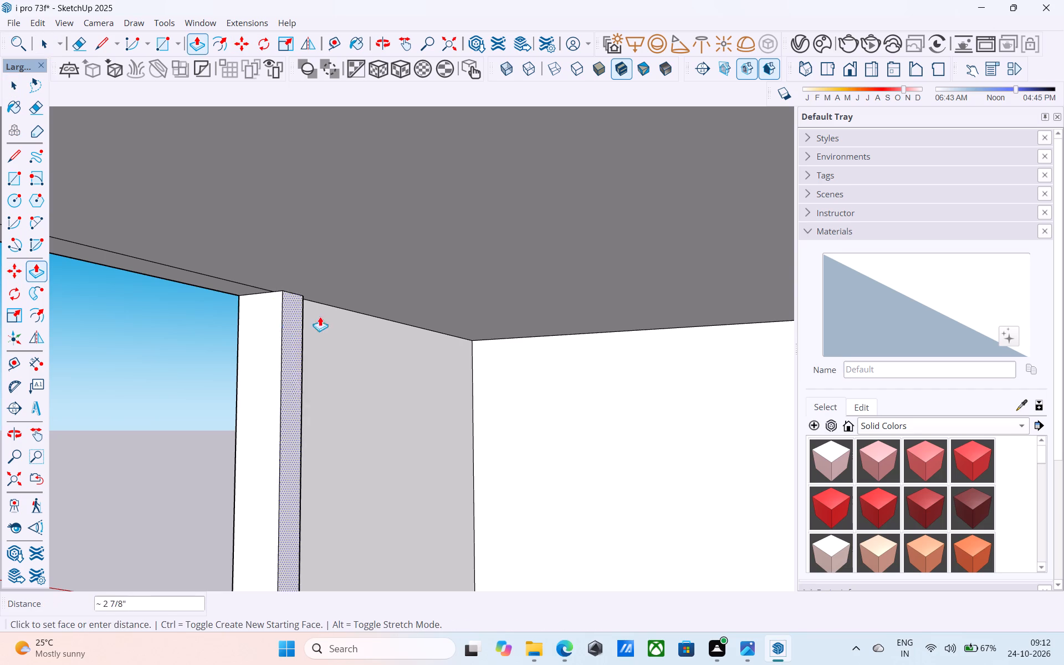
pyautogui.write("4'")
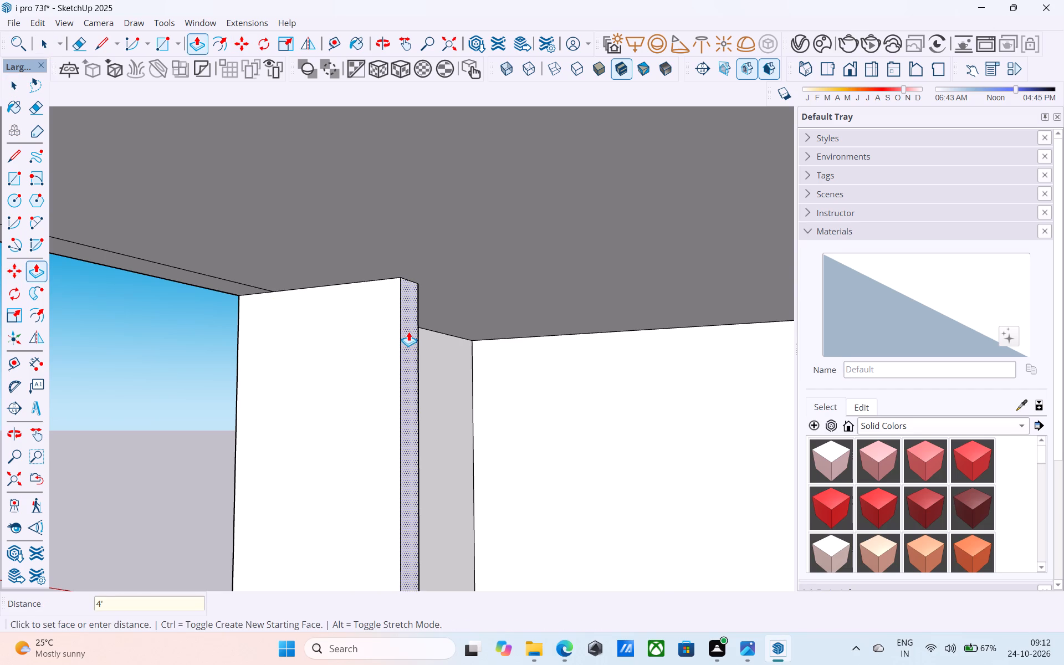
pyautogui.press('Return')
pyautogui.press('space')
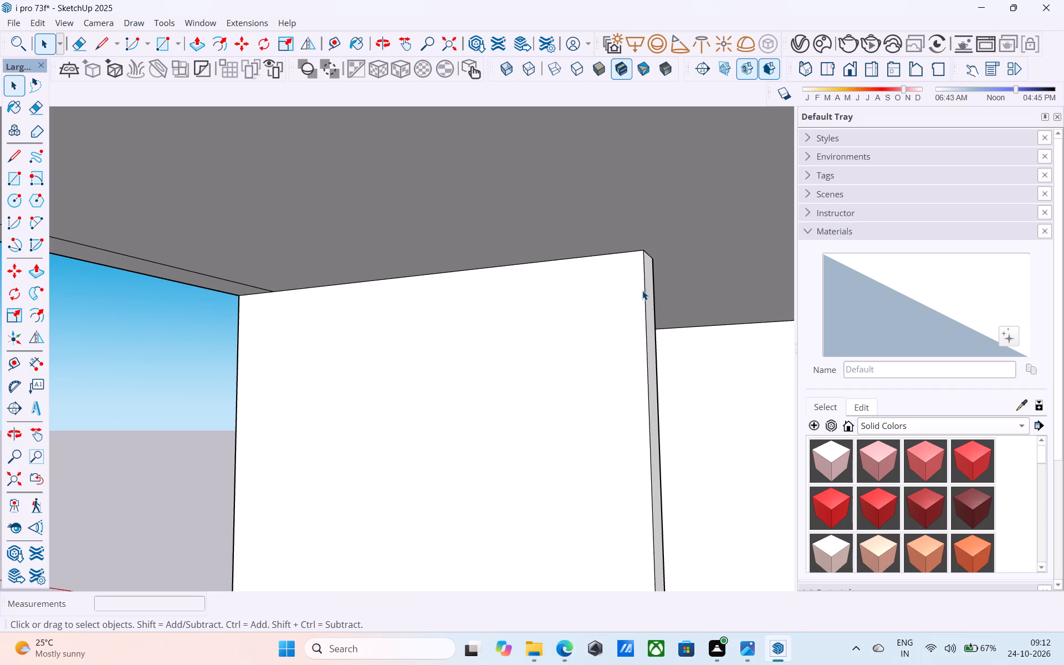
# Copy the end edge of the new 4' wall back 4 1/2" along its opening-side face.
pyautogui.click(644, 290)
pyautogui.press('m')
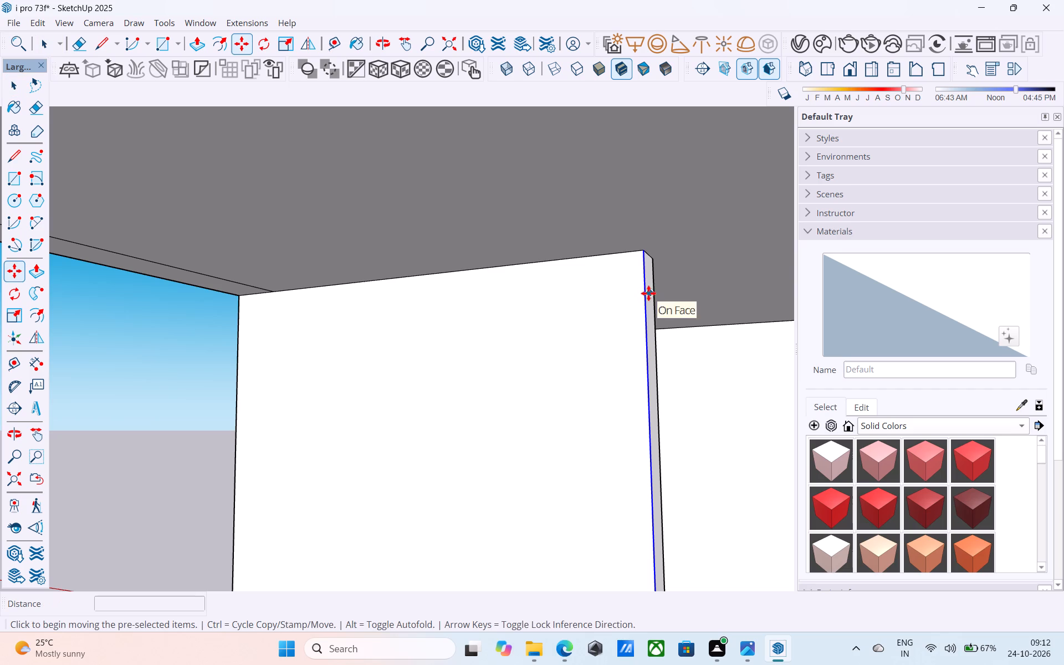
pyautogui.click(646, 252)
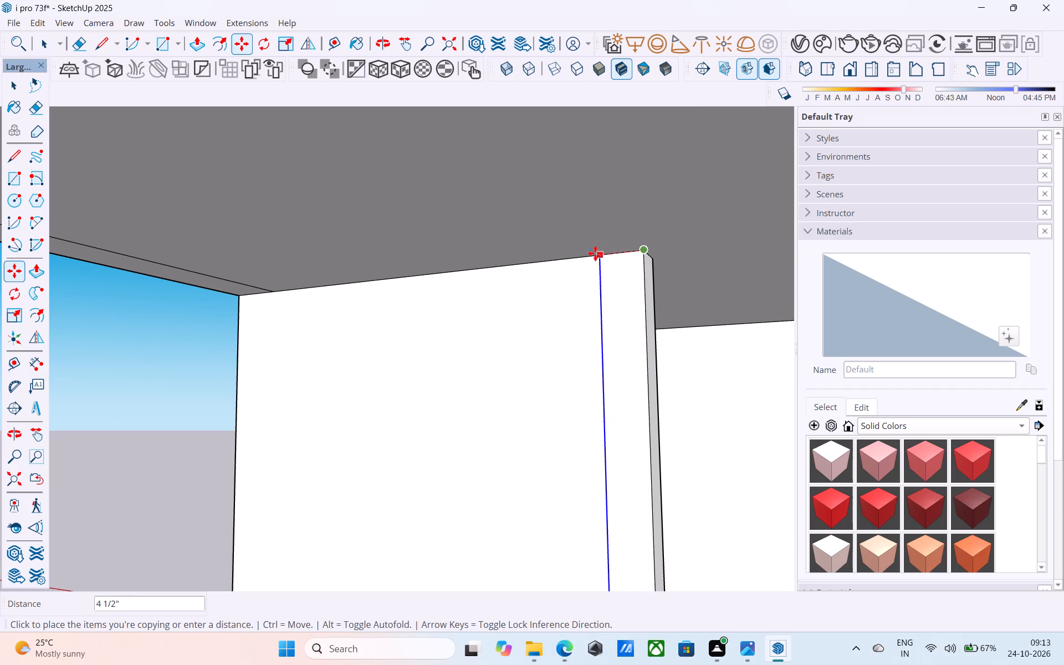
pyautogui.click(595, 253)
pyautogui.press('space')
# Push/Pull the end strip of the 4' wall 12' across behind the upper opening, level with the opposite jamb.
pyautogui.click(633, 286)
pyautogui.press('p')
pyautogui.click(633, 286)
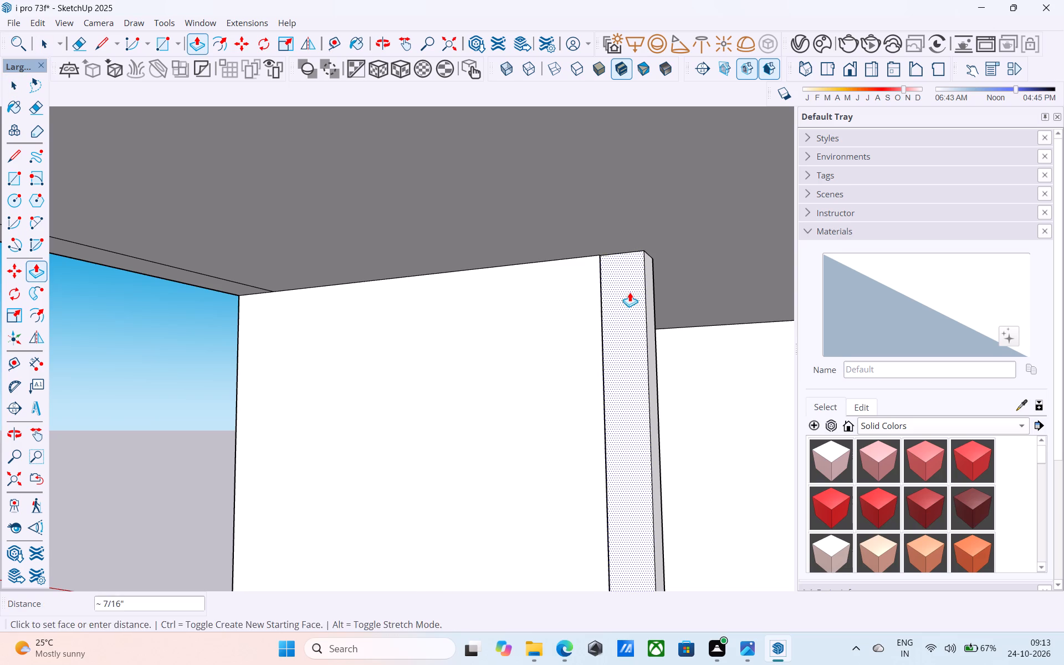
pyautogui.moveTo(630, 292); pyautogui.dragTo(1063, 336, button='middle')
pyautogui.scroll(-3, 512, 362)
pyautogui.moveTo(518, 363); pyautogui.dragTo(351, 298, button='middle')
pyautogui.moveTo(311, 314); pyautogui.dragTo(305, 302, button='middle')
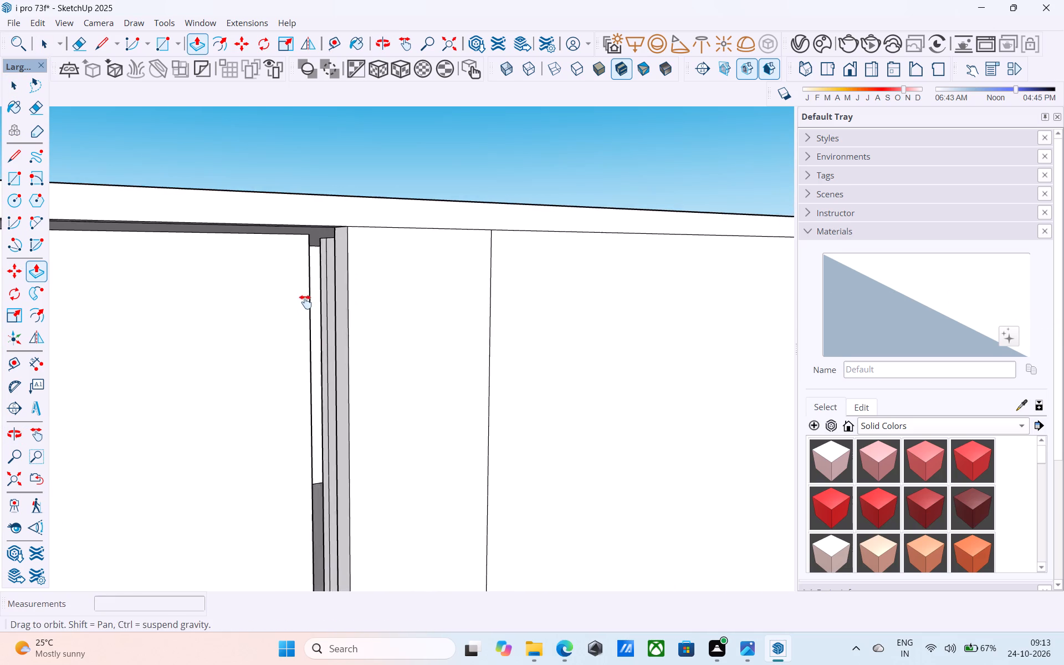
pyautogui.moveTo(305, 302); pyautogui.dragTo(310, 244, button='middle')
pyautogui.click(344, 267)
# Extend the free end of the cross wall behind the upper opening by another 4.5".
pyautogui.moveTo(314, 255); pyautogui.dragTo(281, 214, button='middle')
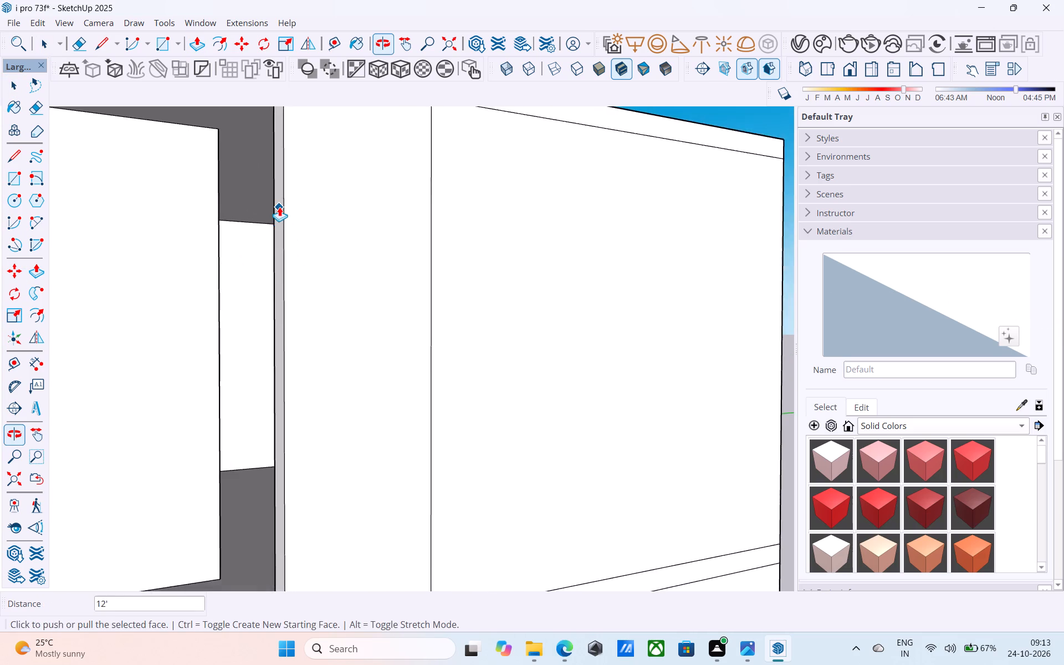
pyautogui.scroll(-8, 279, 206)
pyautogui.moveTo(278, 225); pyautogui.dragTo(303, 324, button='middle')
pyautogui.scroll(3, 241, 303)
pyautogui.click(247, 299)
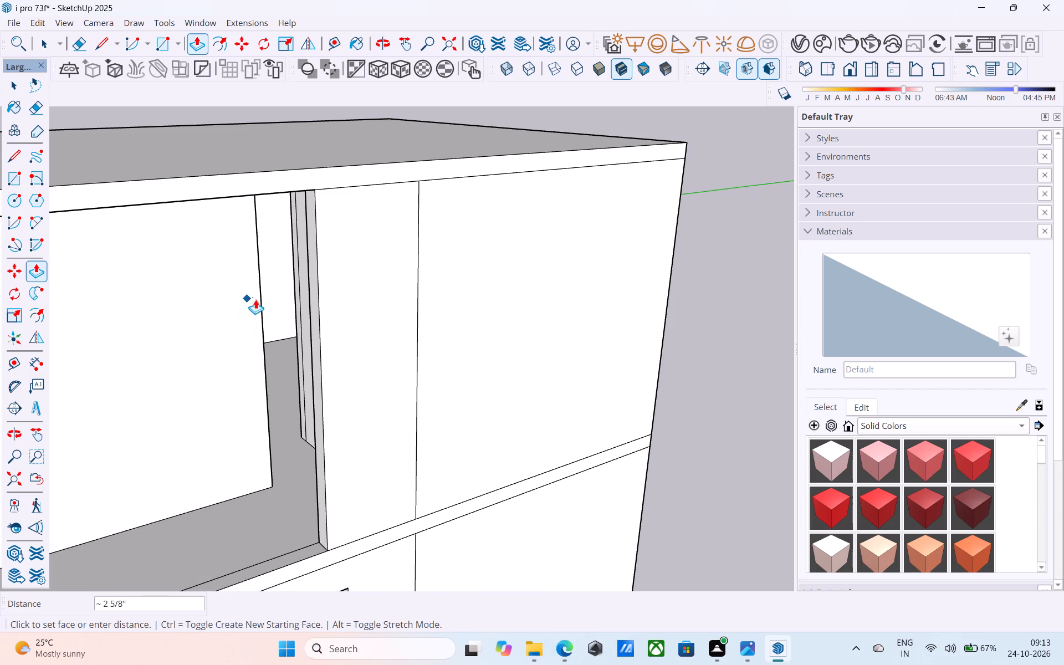
pyautogui.write('4.5"')
pyautogui.press('Return')
pyautogui.press('space')
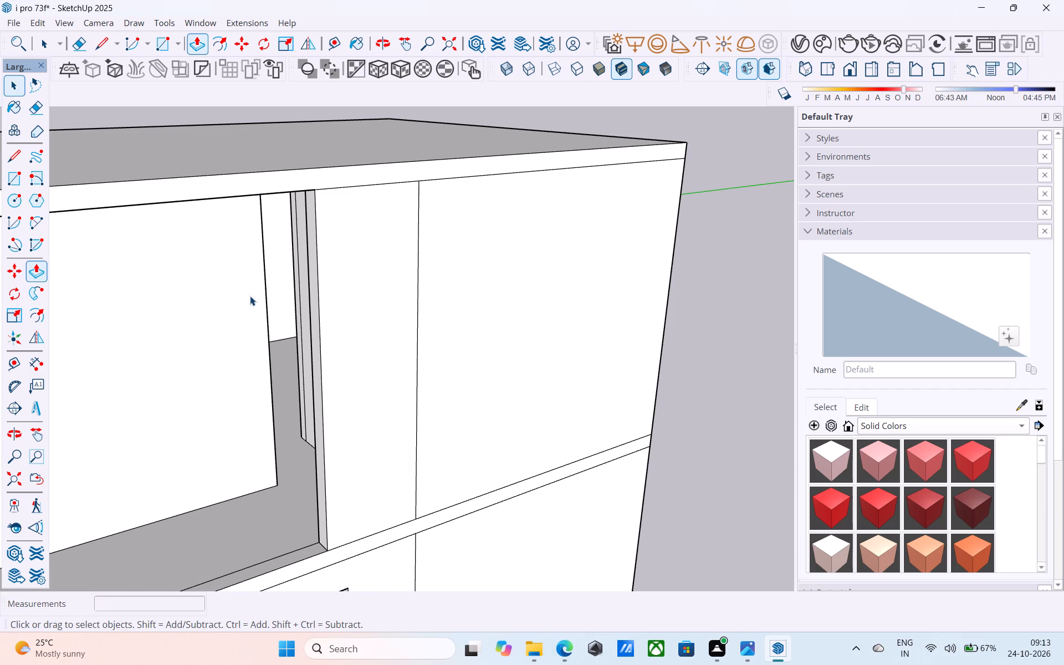
# Extend the cross wall's free end a further 2' 3" to the wall face beyond the opening's right jamb.
pyautogui.scroll(17, 250, 296)
pyautogui.moveTo(271, 329); pyautogui.dragTo(212, 329, button='middle')
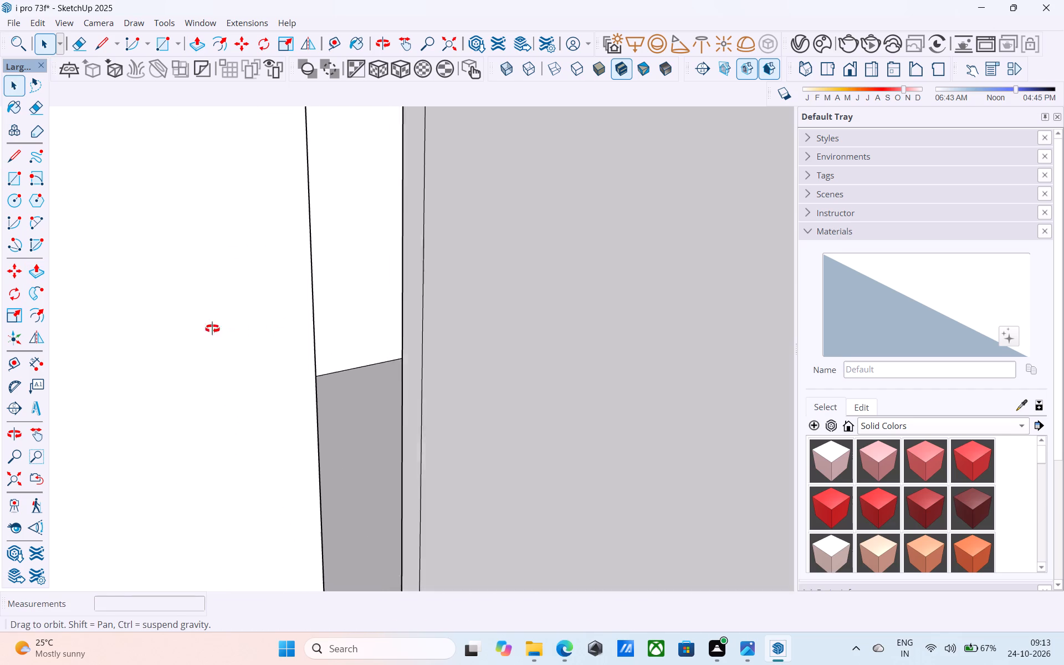
pyautogui.moveTo(212, 329); pyautogui.dragTo(314, 315, button='middle')
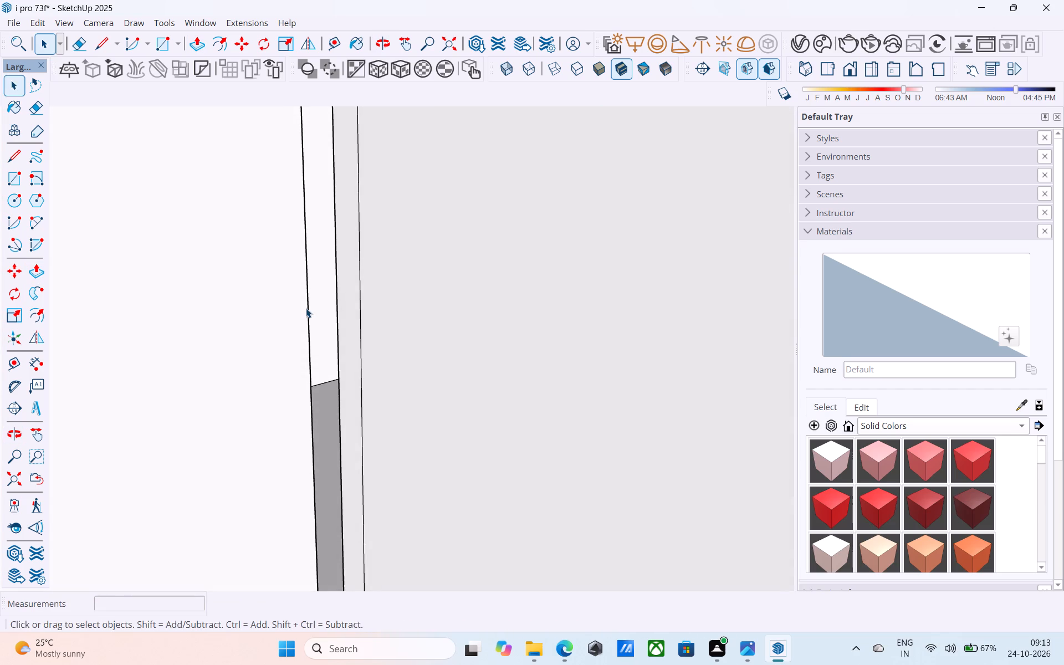
pyautogui.click(307, 309)
pyautogui.moveTo(304, 310); pyautogui.dragTo(211, 347, button='middle')
pyautogui.scroll(7, 212, 328)
pyautogui.moveTo(167, 281); pyautogui.dragTo(2, 304, button='middle')
pyautogui.moveTo(349, 336); pyautogui.dragTo(321, 339, button='middle')
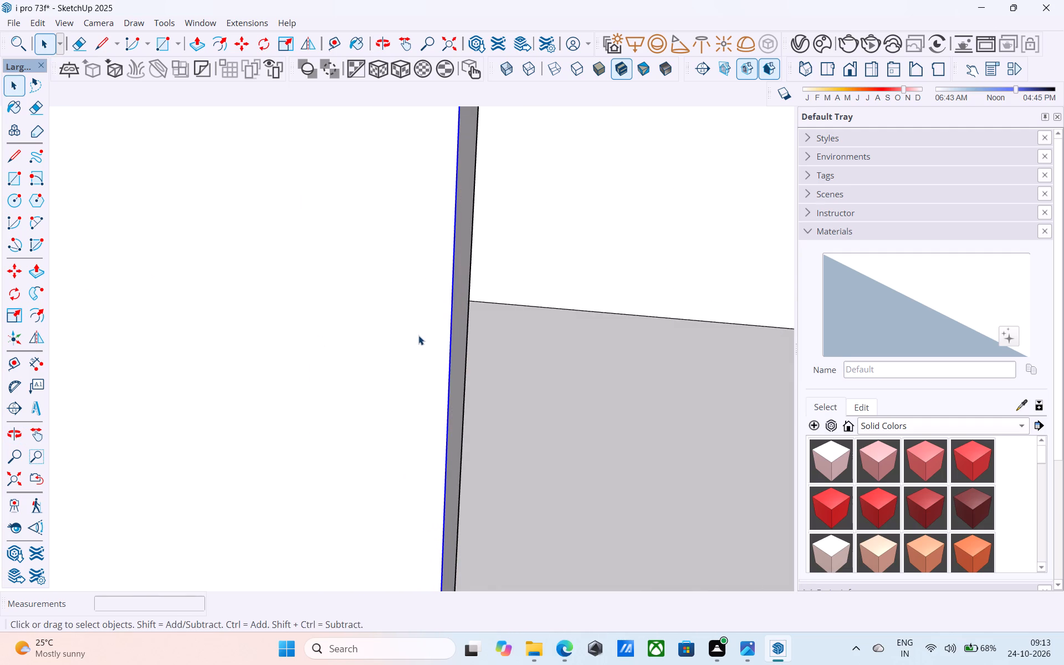
pyautogui.click(454, 322)
pyautogui.press('p')
pyautogui.click(457, 322)
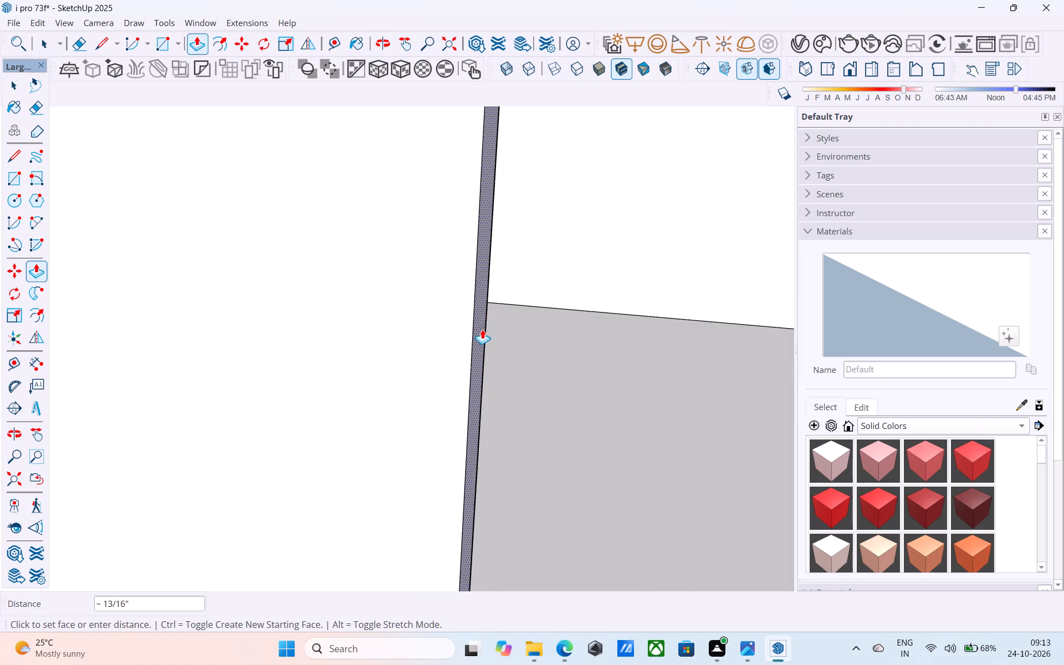
pyautogui.moveTo(483, 330); pyautogui.dragTo(740, 331, button='middle')
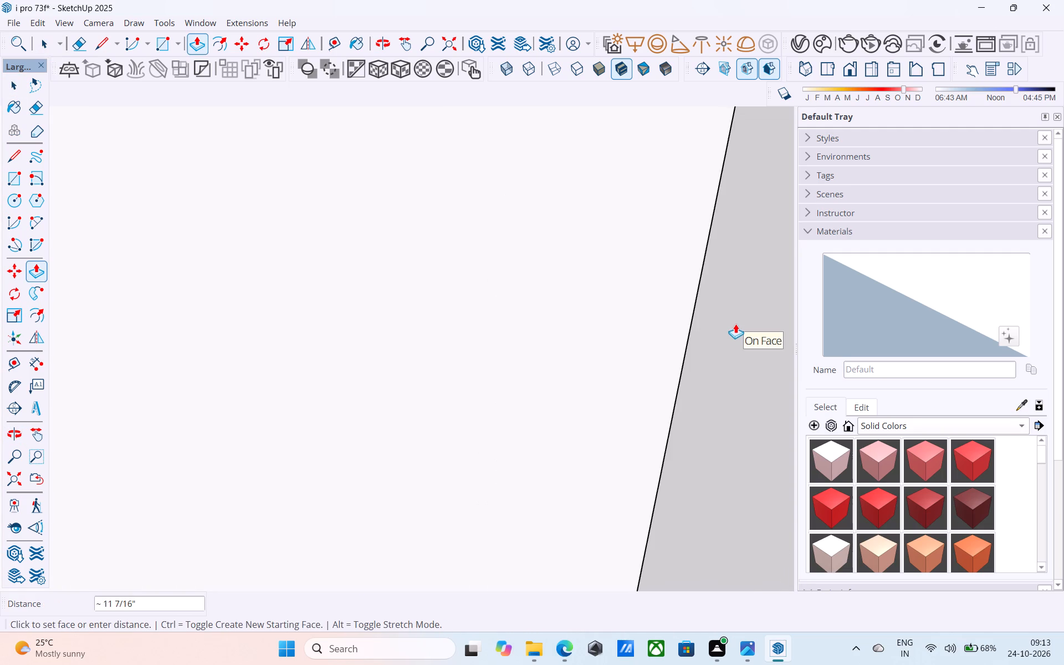
pyautogui.keyDown('shift'); pyautogui.moveTo(735, 323); pyautogui.dragTo(791, 320, button='middle'); pyautogui.keyUp('shift')
pyautogui.click(771, 310)
pyautogui.scroll(-5, 625, 288)
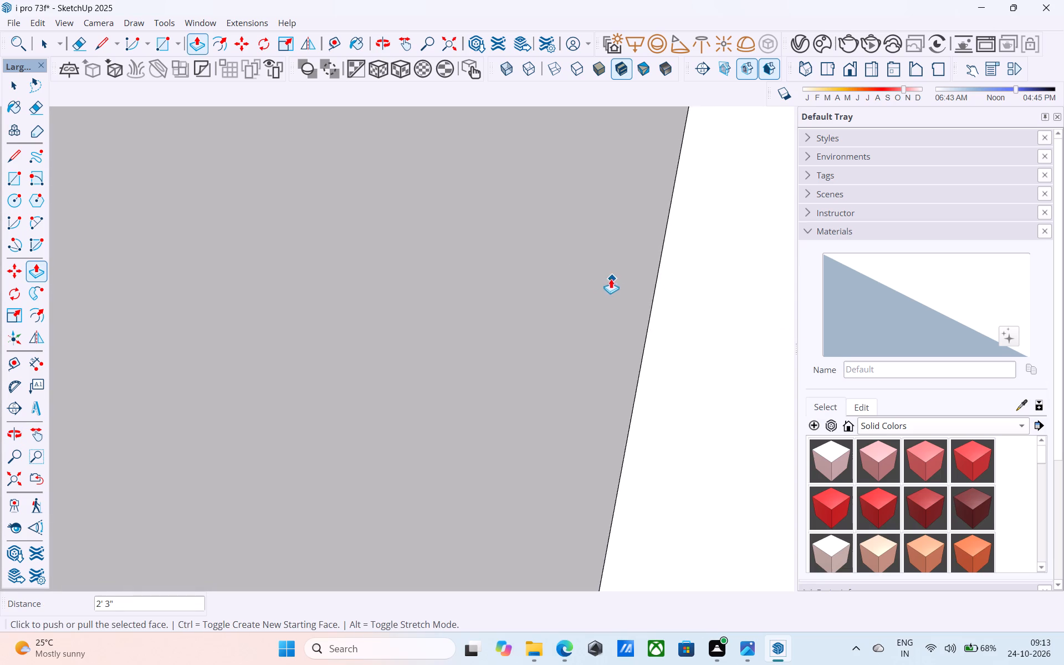
pyautogui.scroll(-19, 611, 279)
pyautogui.scroll(-15, 547, 284)
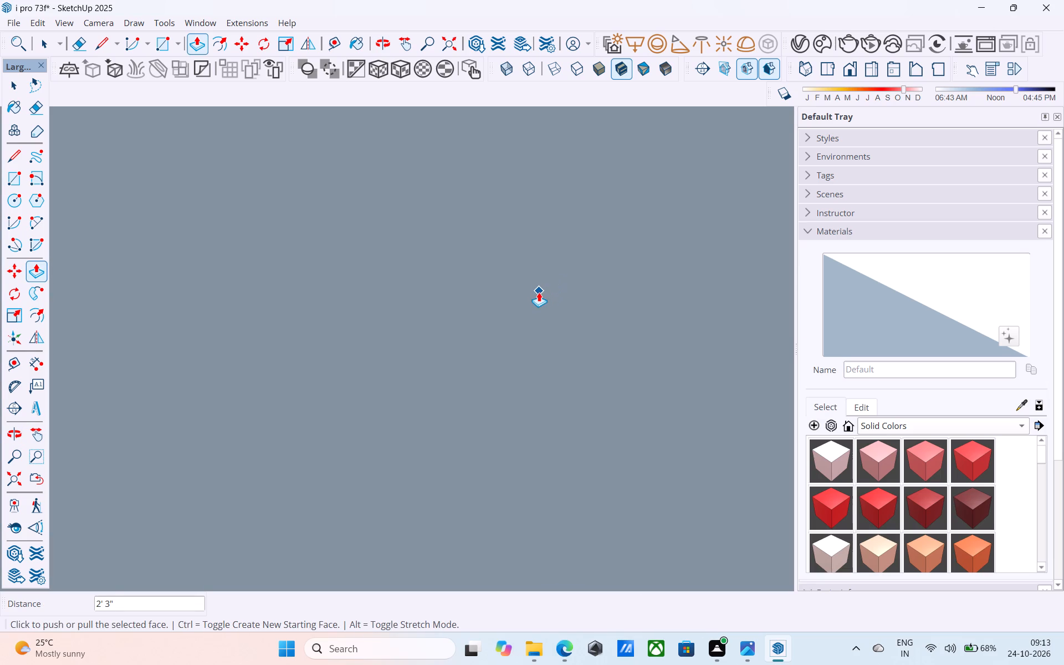
pyautogui.scroll(-20, 539, 292)
pyautogui.scroll(-12, 539, 292)
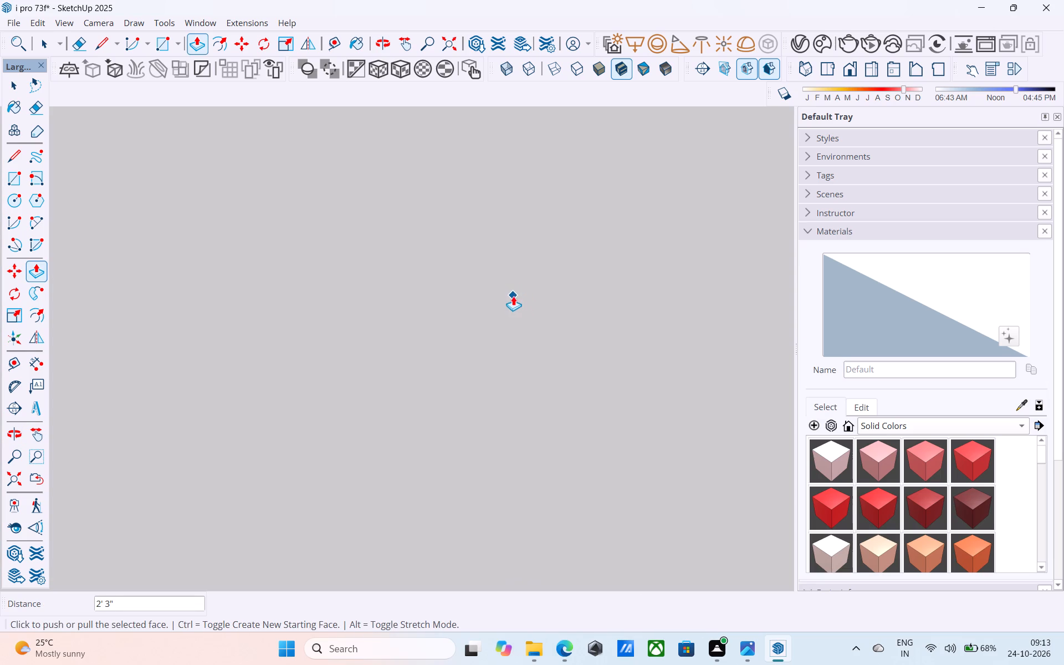
pyautogui.press('space')
# Copy the inner vertical edge of the upper opening's right jamb 4 1/2" along the front wall's back face.
pyautogui.scroll(-13, 513, 295)
pyautogui.scroll(2, 513, 296)
pyautogui.press('space')
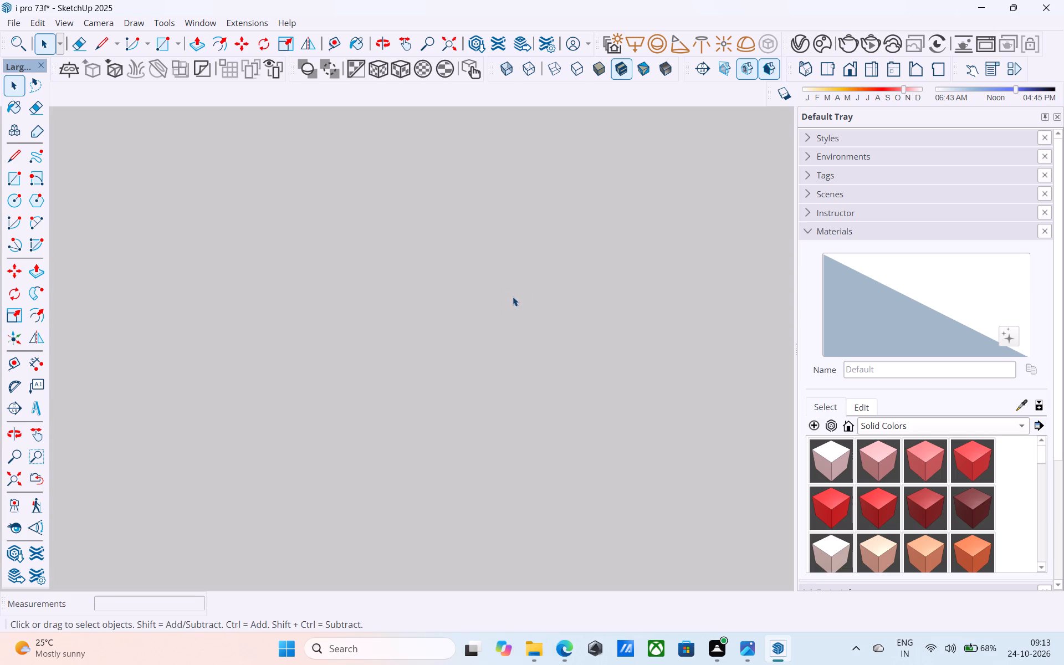
pyautogui.scroll(-6, 513, 296)
pyautogui.press('space')
pyautogui.scroll(-9, 513, 296)
pyautogui.scroll(-20, 504, 329)
pyautogui.scroll(-3, 504, 329)
pyautogui.press('space')
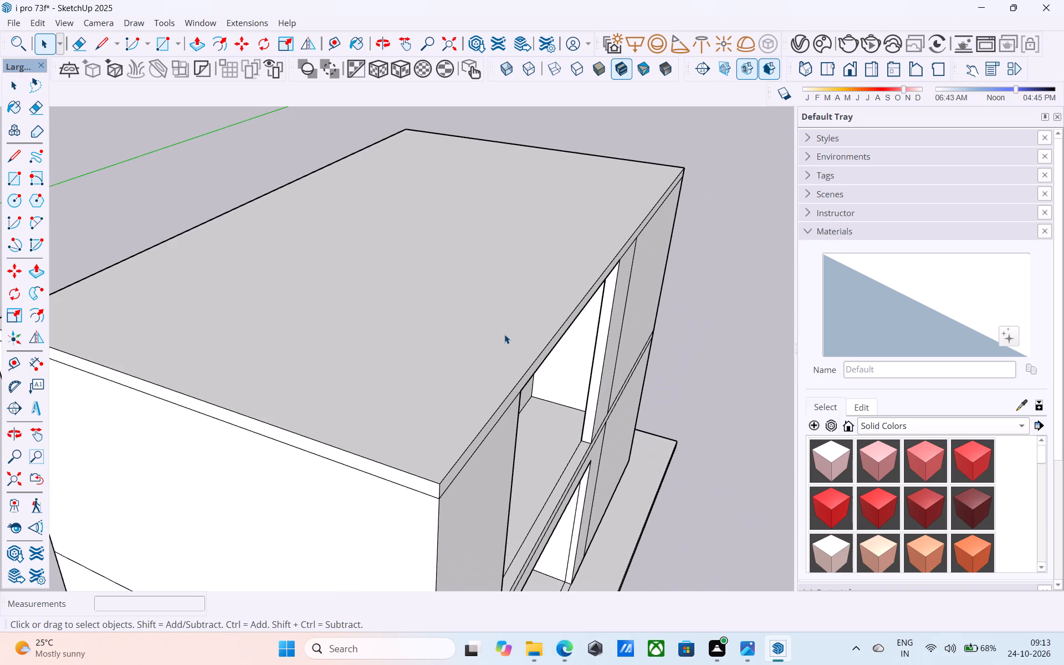
pyautogui.scroll(-5, 504, 335)
pyautogui.moveTo(505, 362); pyautogui.dragTo(478, 241, button='middle')
pyautogui.moveTo(525, 342); pyautogui.dragTo(532, 355, button='middle')
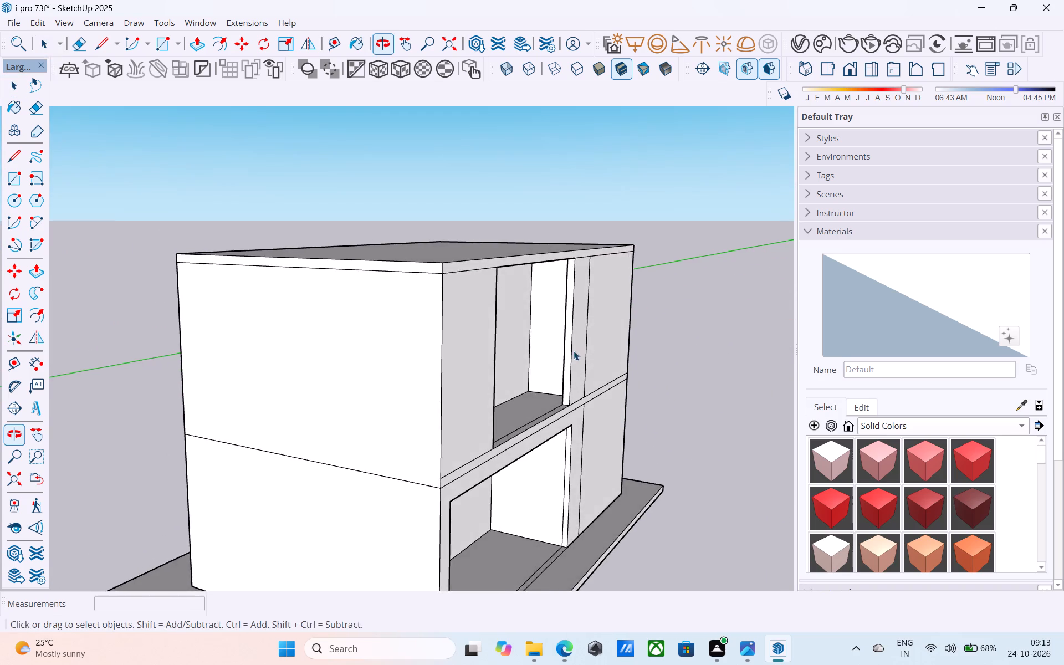
pyautogui.scroll(16, 574, 350)
pyautogui.moveTo(554, 347); pyautogui.dragTo(669, 346, button='middle')
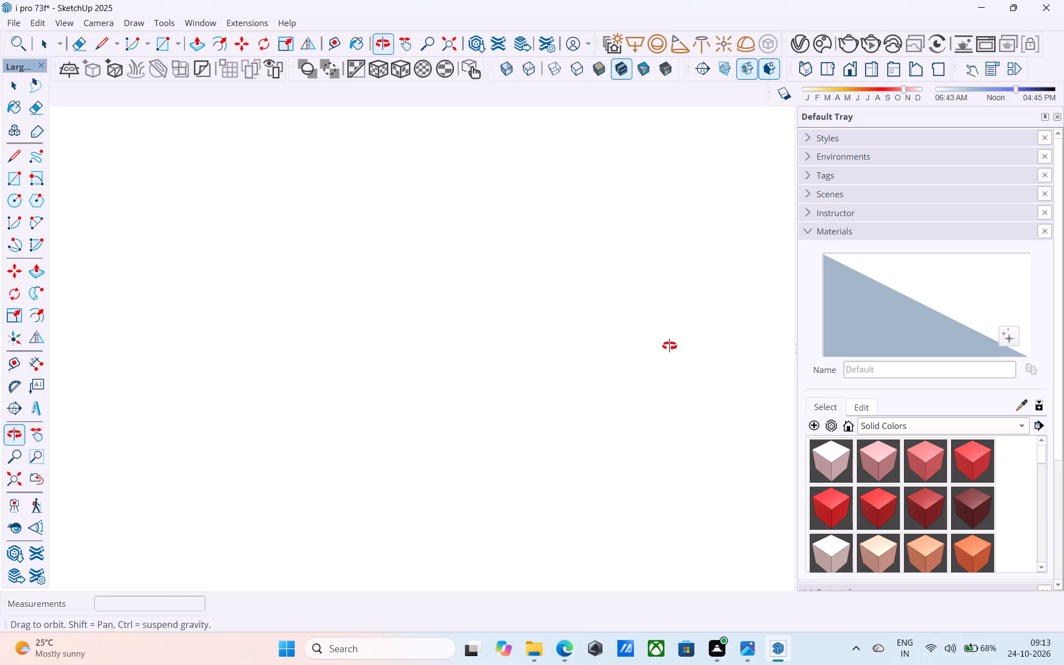
pyautogui.moveTo(669, 346); pyautogui.dragTo(598, 353, button='middle')
pyautogui.scroll(4, 597, 353)
pyautogui.moveTo(624, 354); pyautogui.dragTo(692, 362, button='middle')
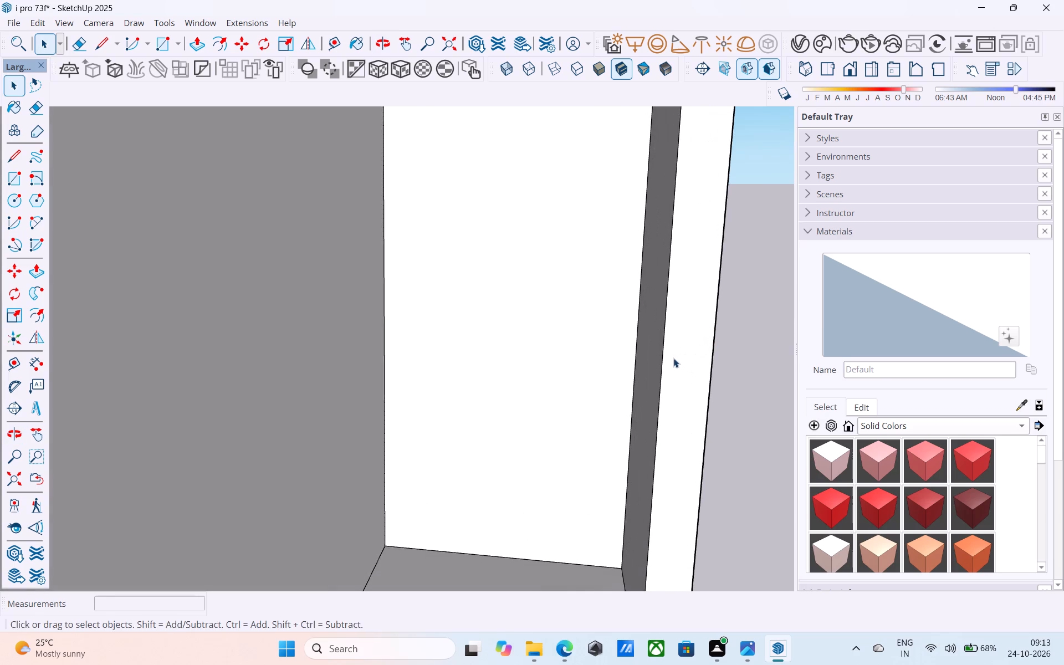
pyautogui.click(663, 350)
pyautogui.press('m')
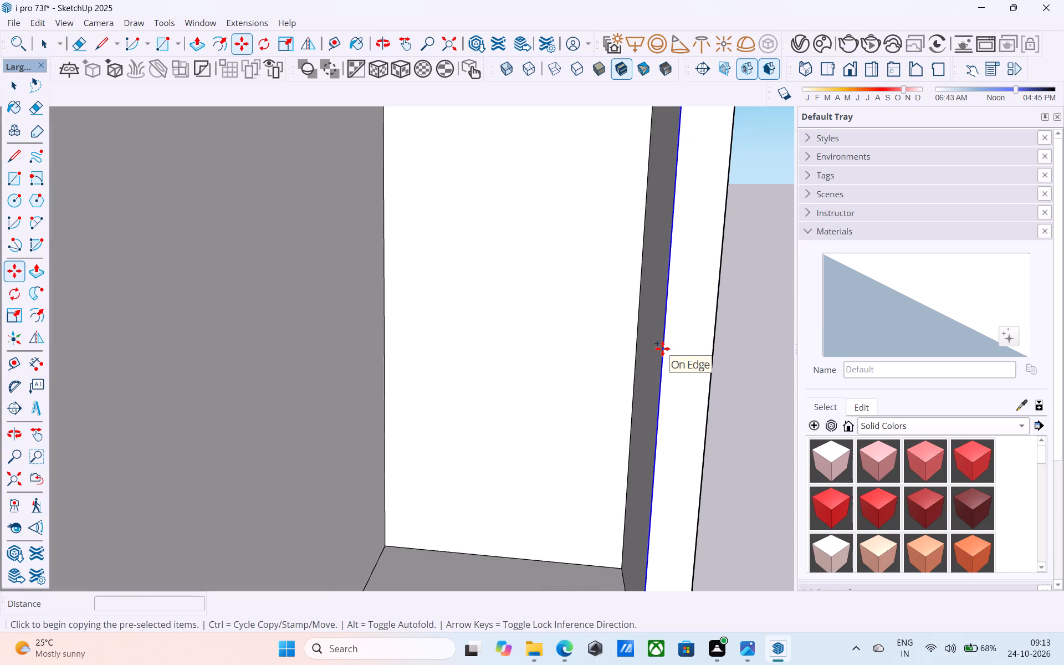
pyautogui.click(662, 349)
pyautogui.scroll(4, 653, 333)
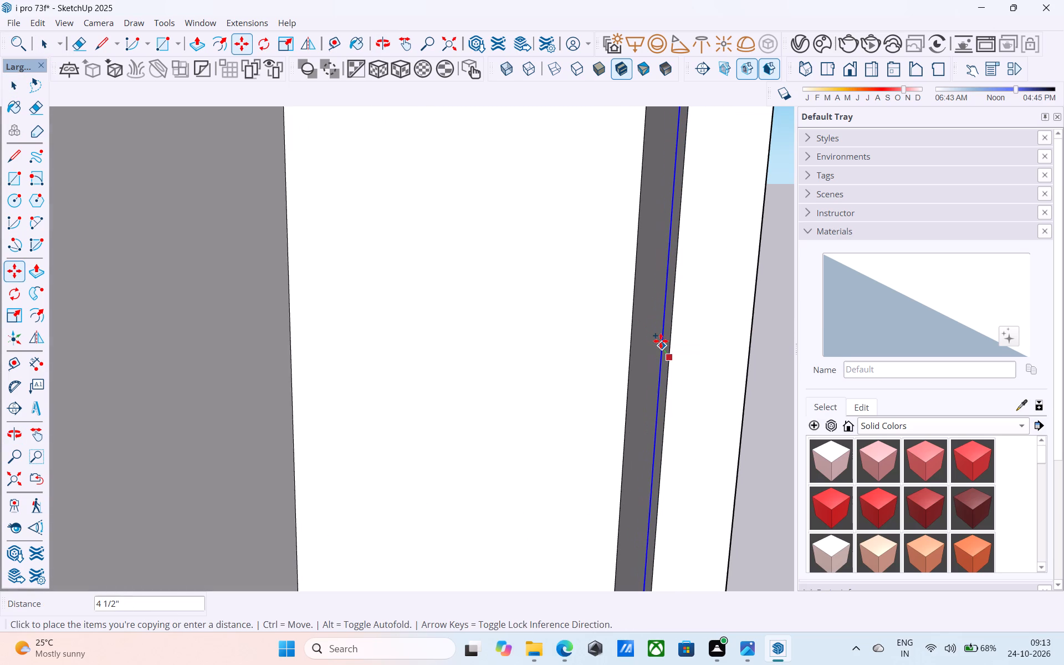
pyautogui.click(661, 341)
pyautogui.scroll(1, 661, 341)
# Push/Pull the narrow strip beside the upper opening's right jamb back 3' 7 1/2" to meet the cross wall.
pyautogui.press('space')
pyautogui.click(666, 344)
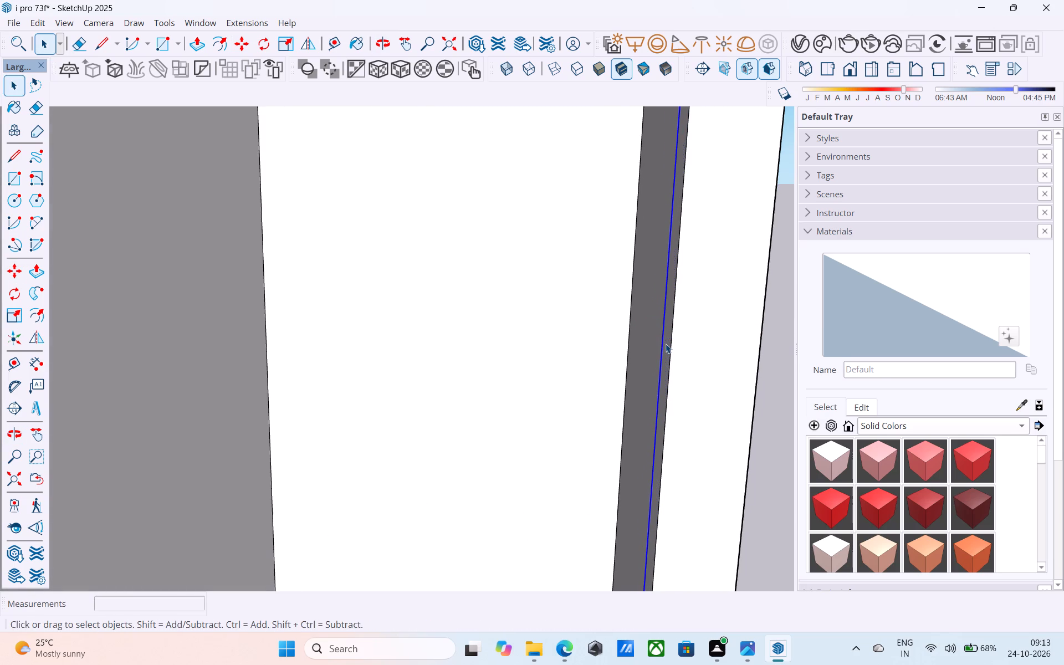
pyautogui.press('p')
pyautogui.click(666, 344)
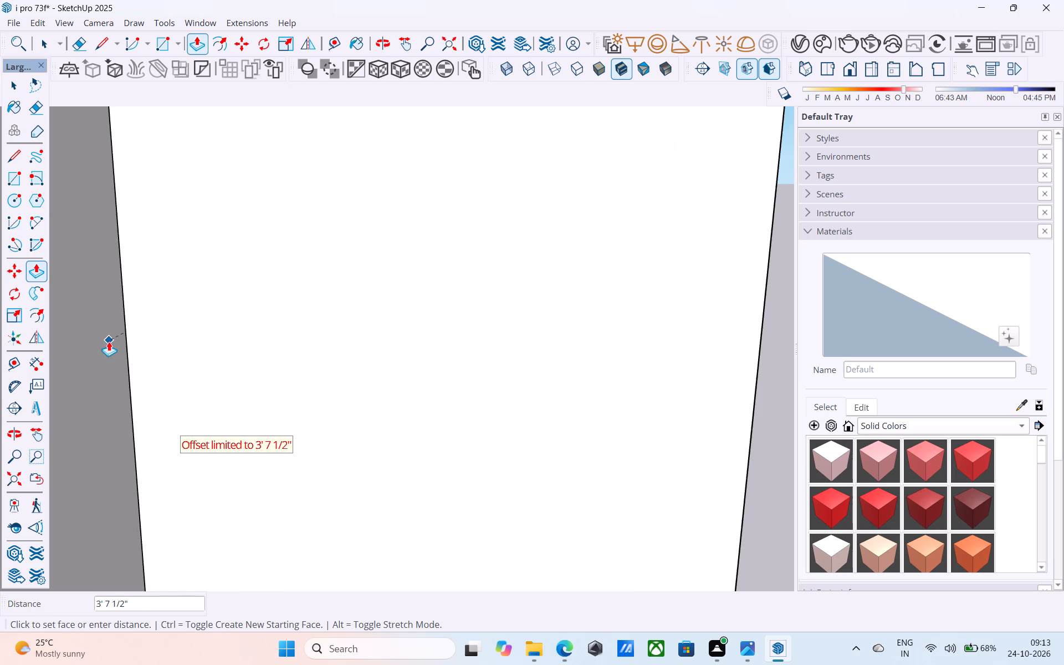
pyautogui.click(108, 341)
pyautogui.press('space')
# Erase the seam line running across the ceiling of the recess behind the upper opening.
pyautogui.moveTo(385, 334); pyautogui.dragTo(158, 320, button='middle')
pyautogui.scroll(-9, 403, 312)
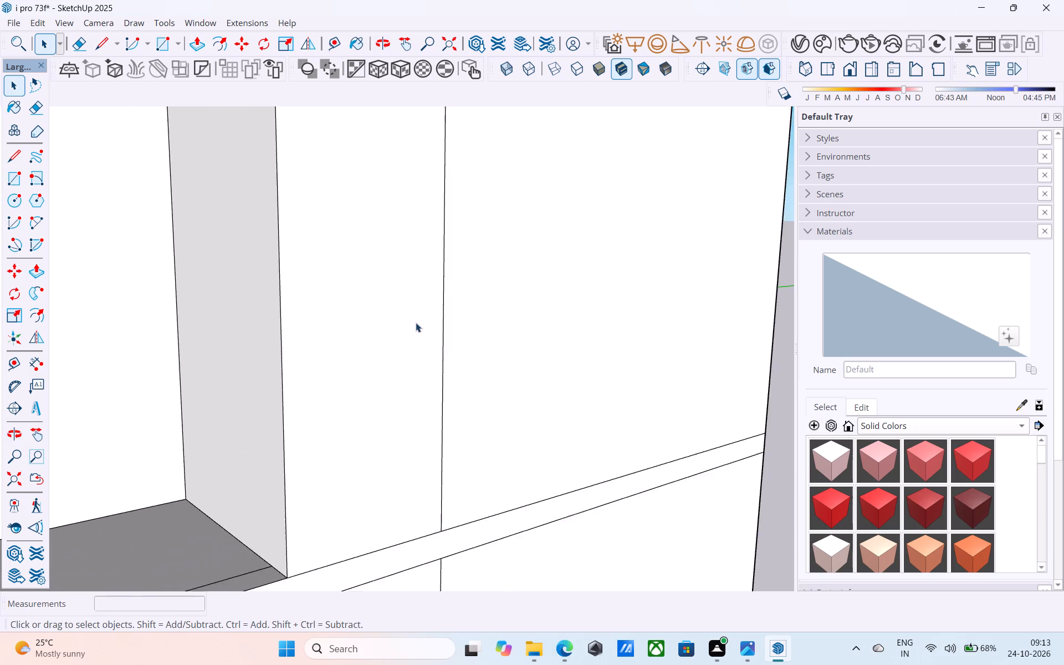
pyautogui.scroll(-12, 416, 323)
pyautogui.moveTo(418, 320); pyautogui.dragTo(297, 325, button='middle')
pyautogui.keyDown('shift'); pyautogui.moveTo(297, 325); pyautogui.dragTo(407, 360, button='middle'); pyautogui.keyUp('shift')
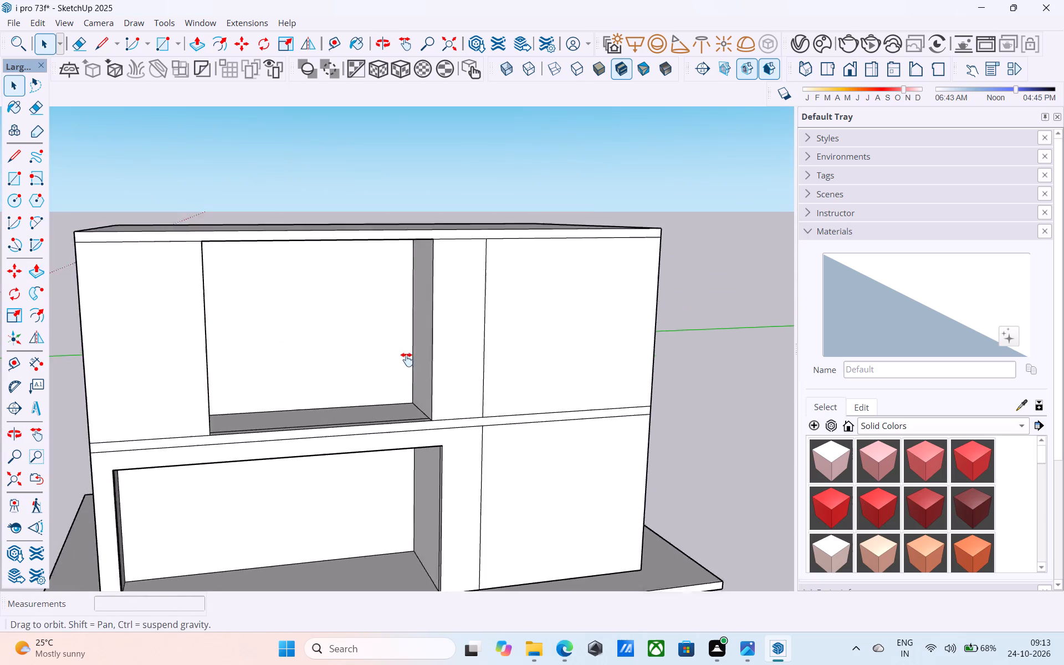
pyautogui.keyDown('shift'); pyautogui.moveTo(407, 360); pyautogui.dragTo(369, 337, button='middle'); pyautogui.keyUp('shift')
pyautogui.keyDown('shift'); pyautogui.moveTo(393, 334); pyautogui.dragTo(409, 357, button='middle'); pyautogui.keyUp('shift')
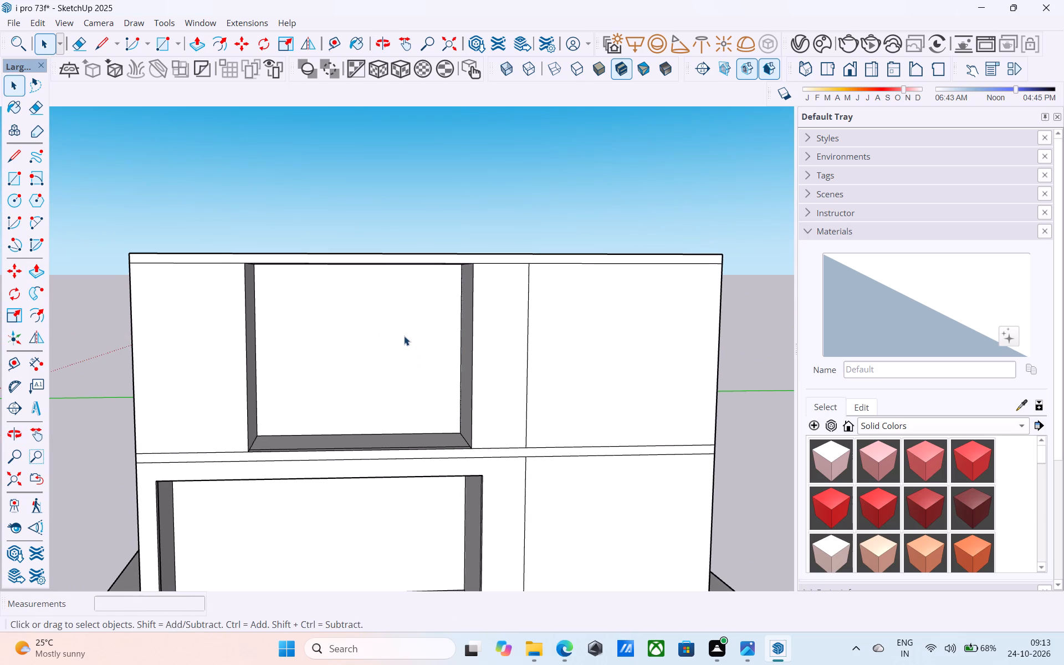
pyautogui.moveTo(406, 335); pyautogui.dragTo(407, 335, button='middle')
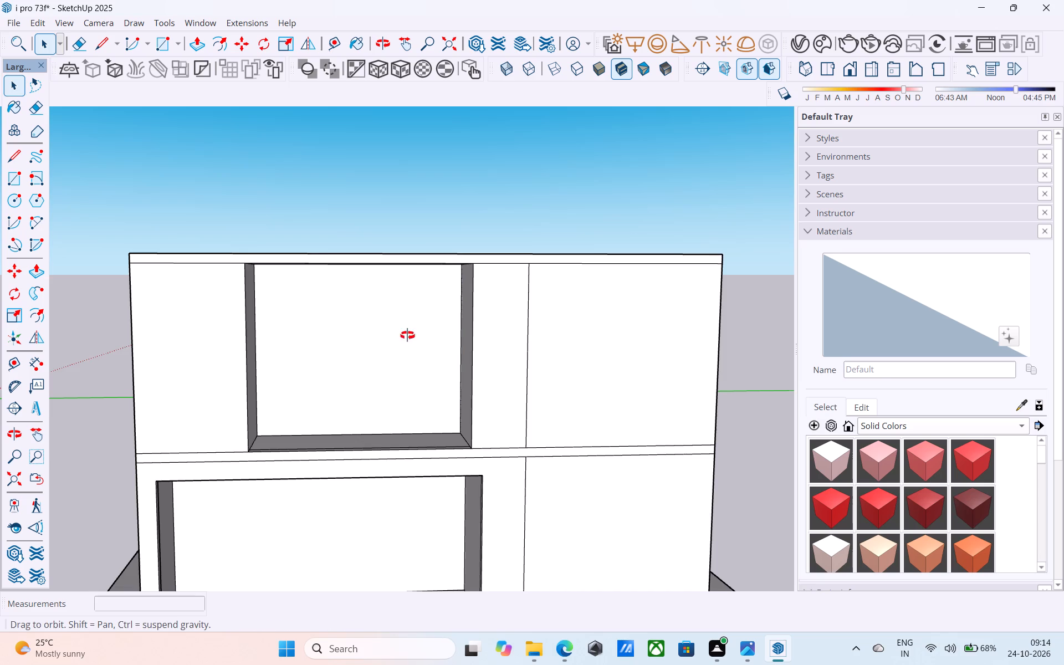
pyautogui.moveTo(407, 335); pyautogui.dragTo(412, 268, button='middle')
pyautogui.scroll(5, 394, 250)
pyautogui.click(392, 249)
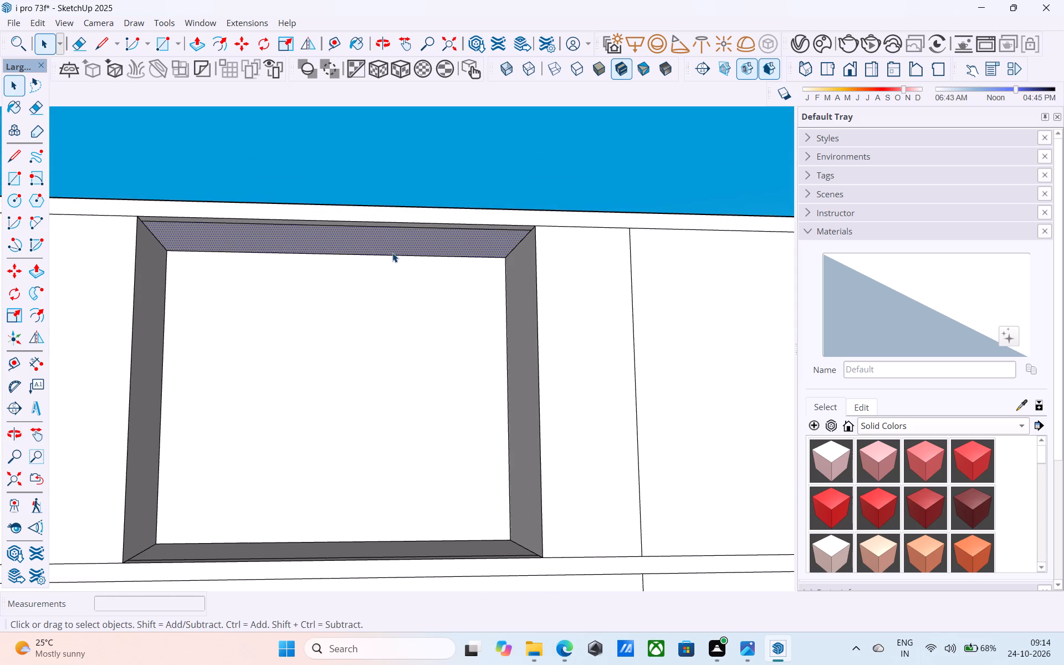
pyautogui.moveTo(392, 253); pyautogui.dragTo(392, 214, button='middle')
pyautogui.press('e')
pyautogui.scroll(5, 391, 210)
pyautogui.click(391, 210)
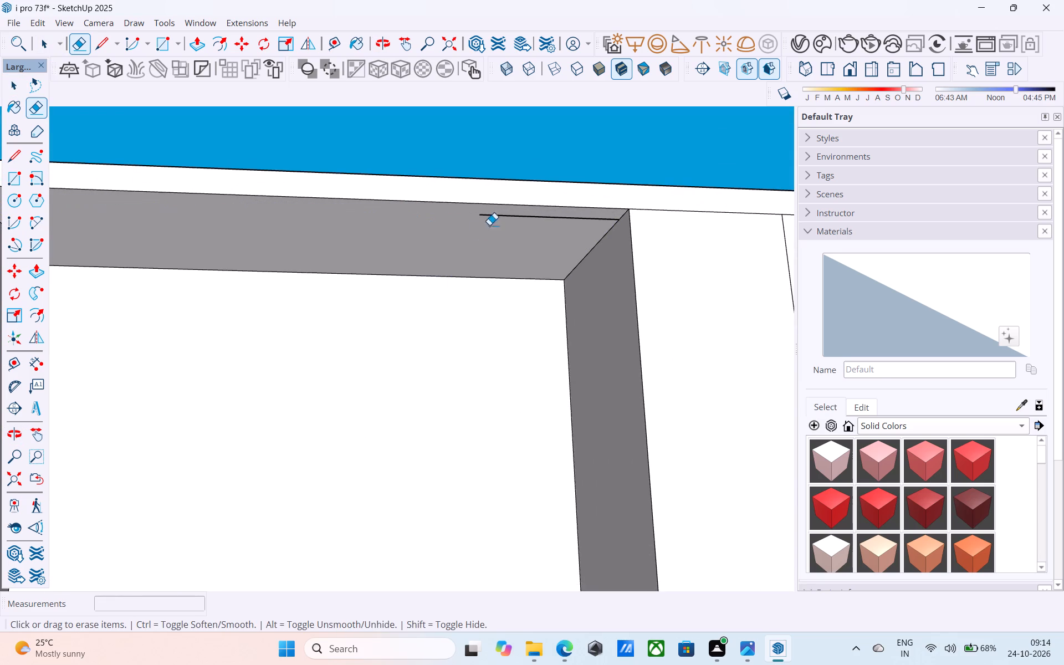
pyautogui.click(502, 216)
# Push/Pull the ceiling face of the upper recess down 6".
pyautogui.press('space')
pyautogui.click(498, 220)
pyautogui.press('p')
pyautogui.click(499, 221)
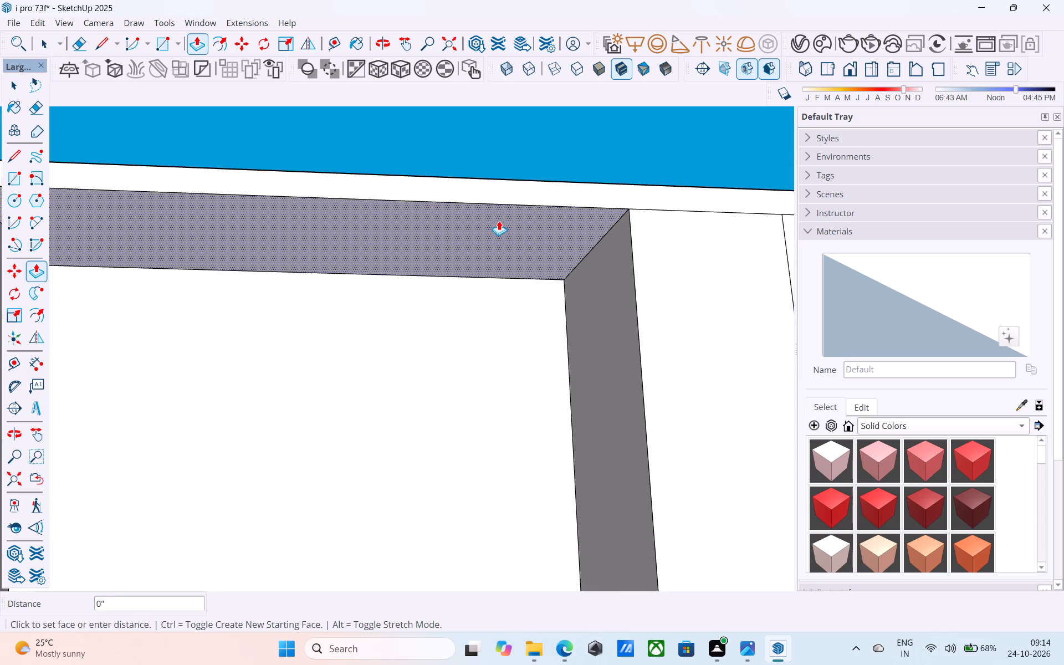
pyautogui.write('6"')
pyautogui.press('Return')
pyautogui.press('space')
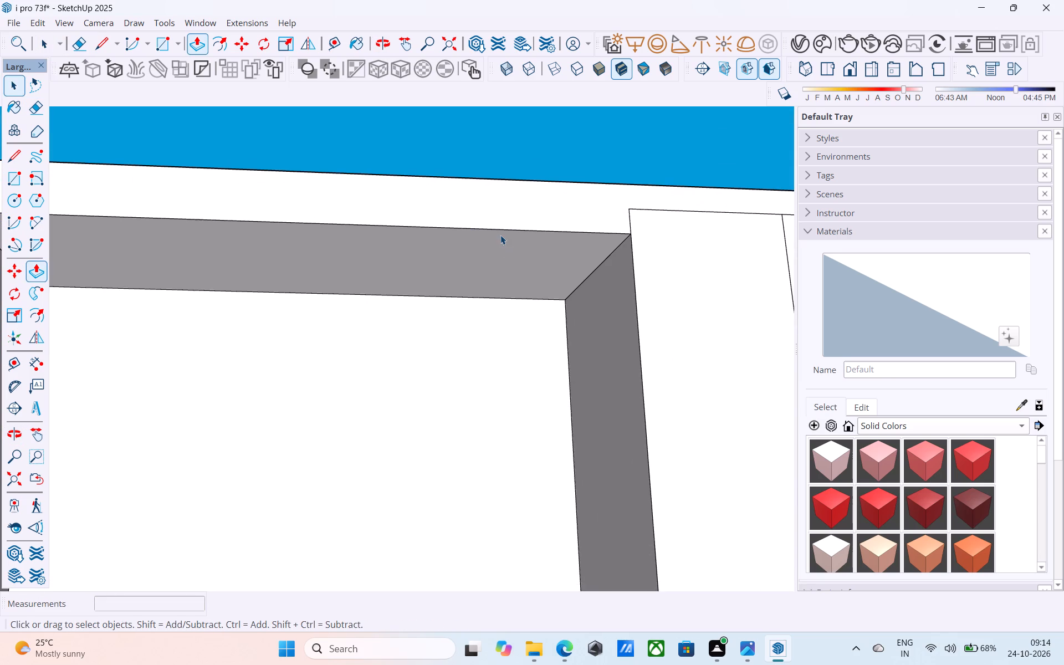
# Erase the leftover edges between the roof slab band and the wall faces on both sides of the upper opening.
pyautogui.scroll(-5, 509, 214)
pyautogui.moveTo(505, 216); pyautogui.dragTo(568, 386, button='middle')
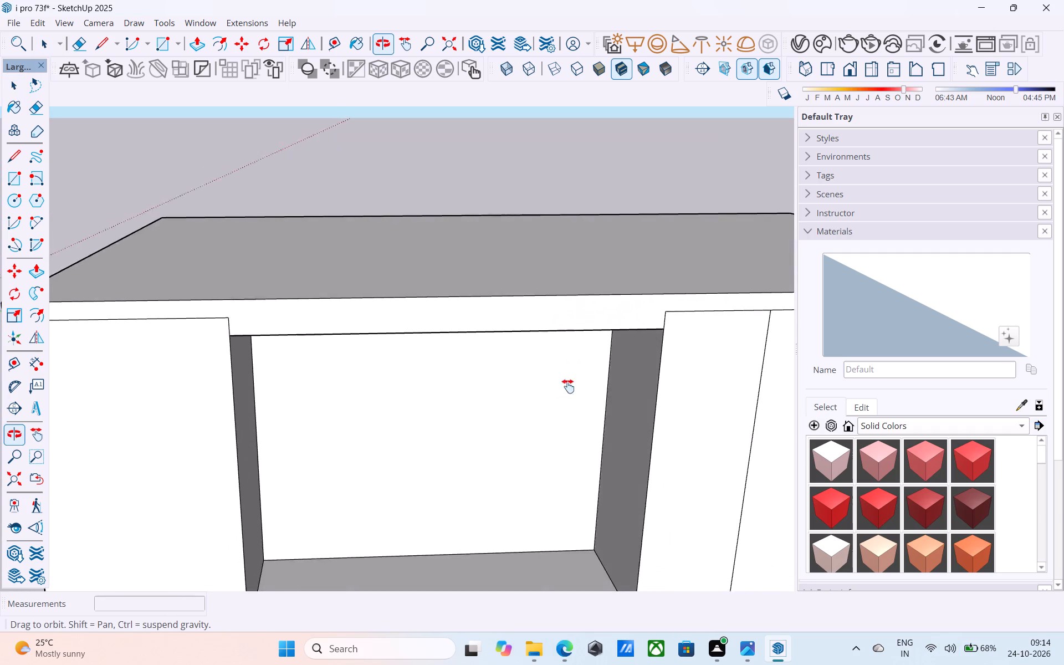
pyautogui.moveTo(568, 386); pyautogui.dragTo(603, 267, button='middle')
pyautogui.scroll(-4, 602, 264)
pyautogui.keyDown('shift'); pyautogui.moveTo(602, 264); pyautogui.dragTo(606, 295, button='middle'); pyautogui.keyUp('shift')
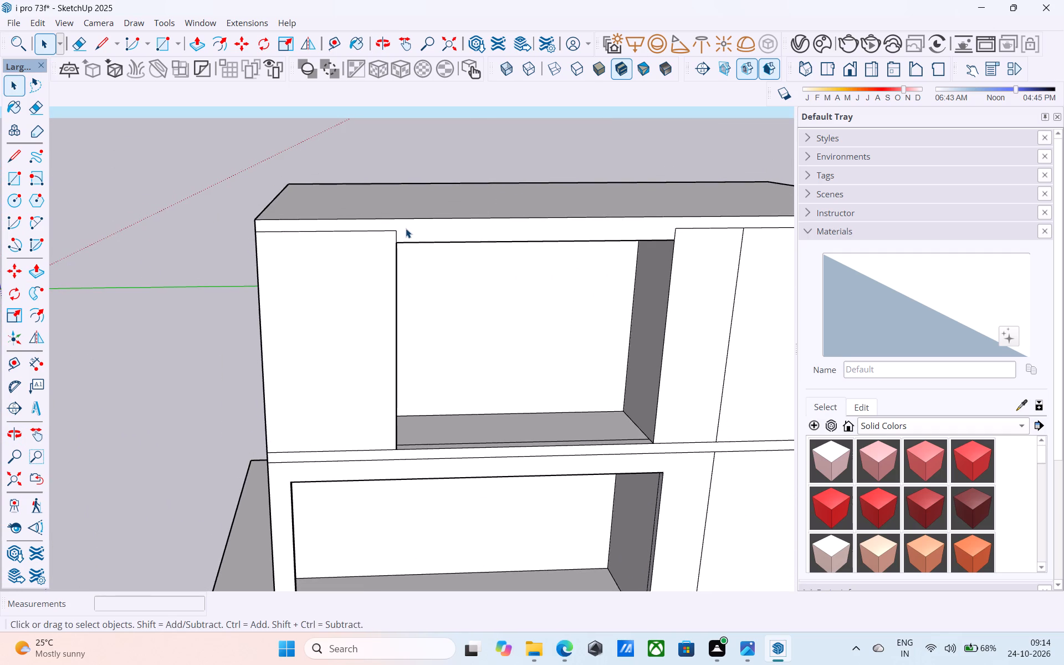
pyautogui.scroll(1, 406, 228)
pyautogui.press('e')
pyautogui.moveTo(391, 241); pyautogui.dragTo(395, 229)
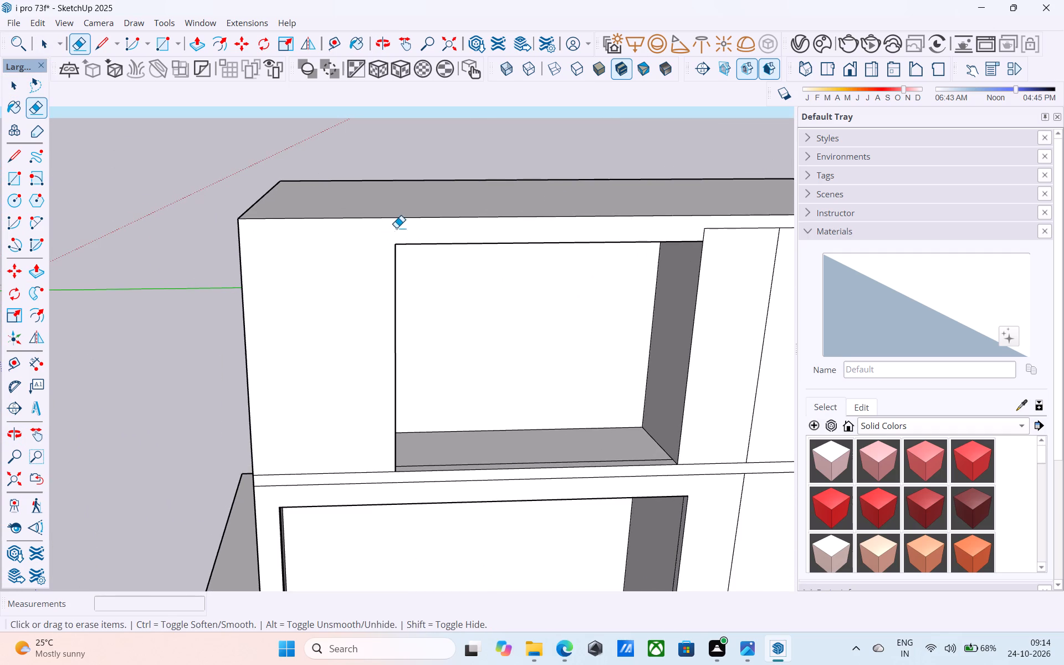
pyautogui.moveTo(712, 234); pyautogui.dragTo(702, 229)
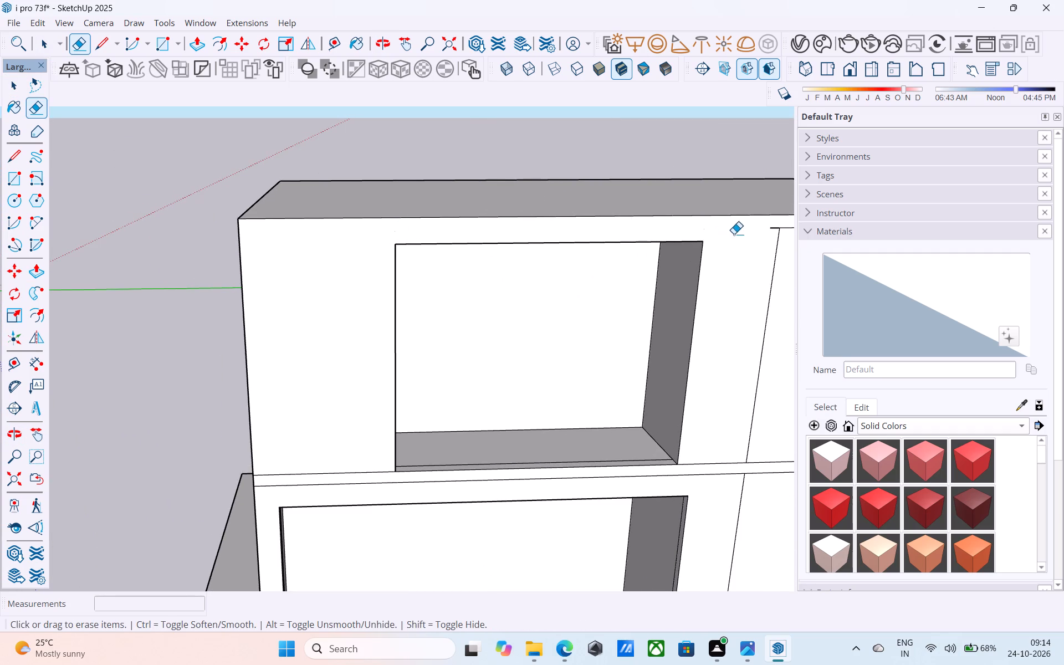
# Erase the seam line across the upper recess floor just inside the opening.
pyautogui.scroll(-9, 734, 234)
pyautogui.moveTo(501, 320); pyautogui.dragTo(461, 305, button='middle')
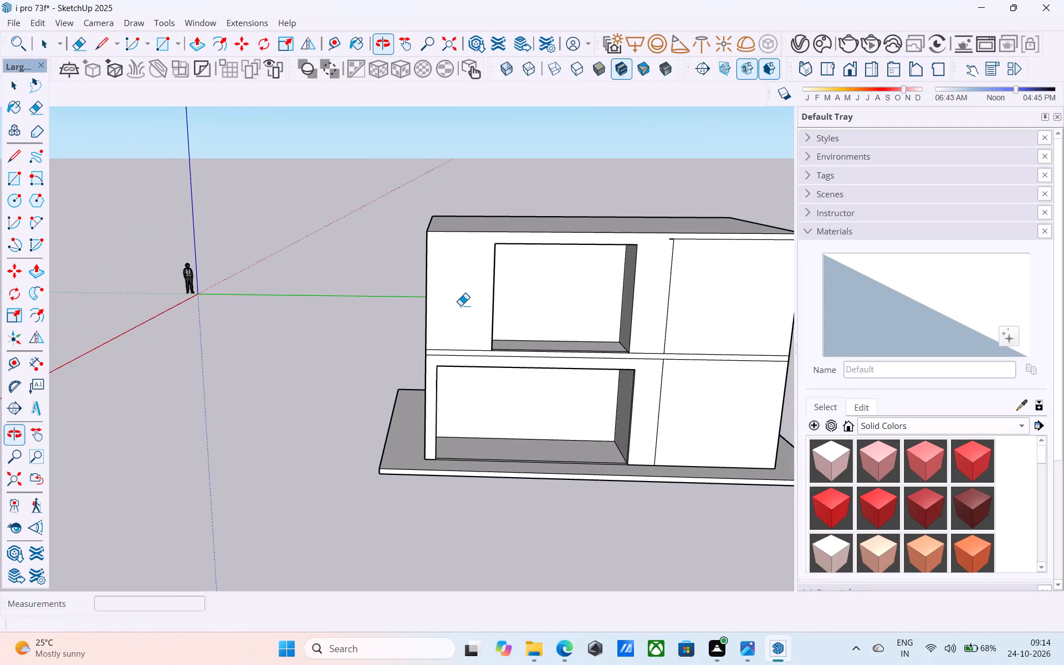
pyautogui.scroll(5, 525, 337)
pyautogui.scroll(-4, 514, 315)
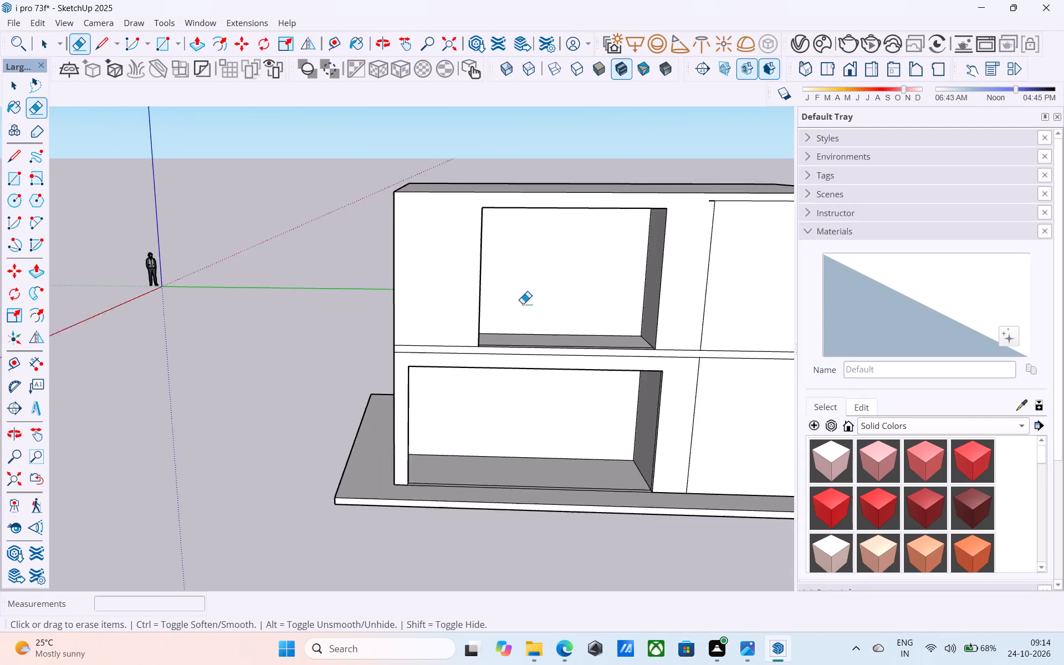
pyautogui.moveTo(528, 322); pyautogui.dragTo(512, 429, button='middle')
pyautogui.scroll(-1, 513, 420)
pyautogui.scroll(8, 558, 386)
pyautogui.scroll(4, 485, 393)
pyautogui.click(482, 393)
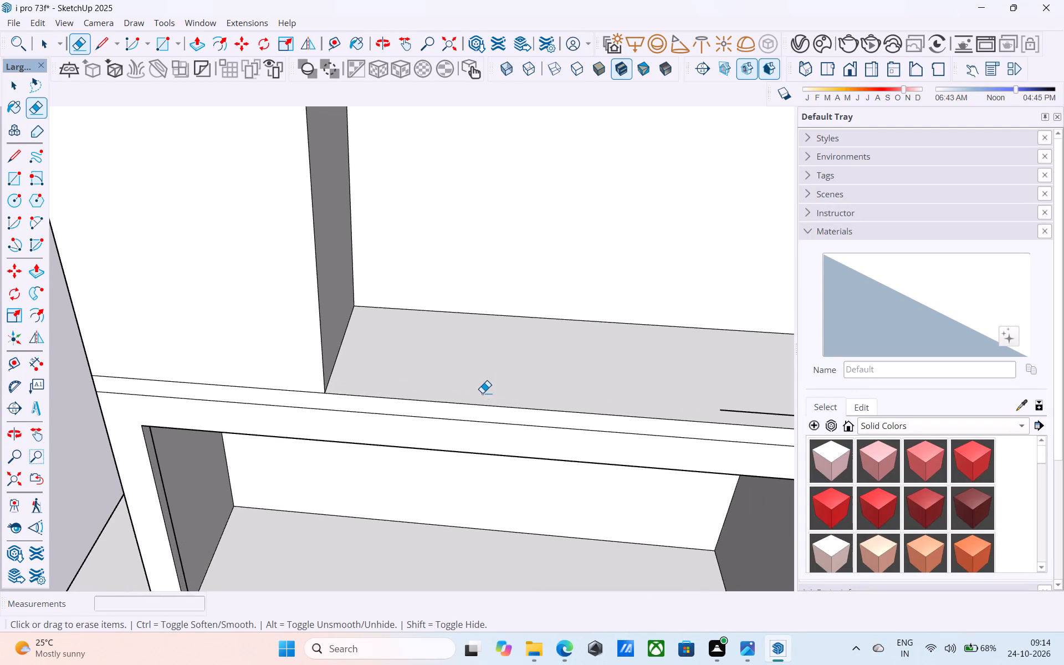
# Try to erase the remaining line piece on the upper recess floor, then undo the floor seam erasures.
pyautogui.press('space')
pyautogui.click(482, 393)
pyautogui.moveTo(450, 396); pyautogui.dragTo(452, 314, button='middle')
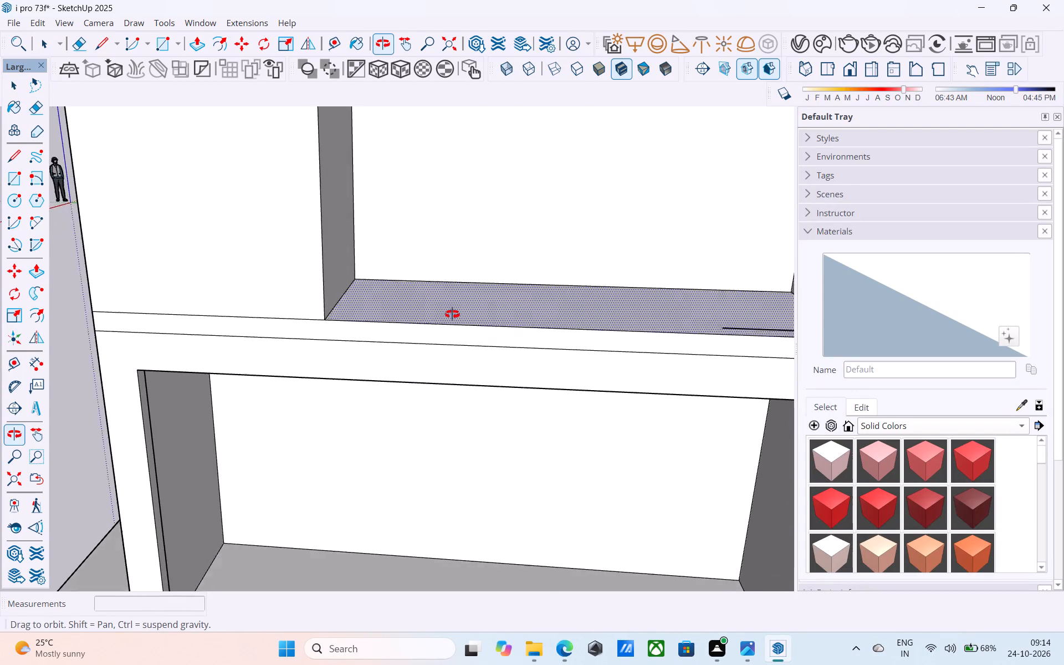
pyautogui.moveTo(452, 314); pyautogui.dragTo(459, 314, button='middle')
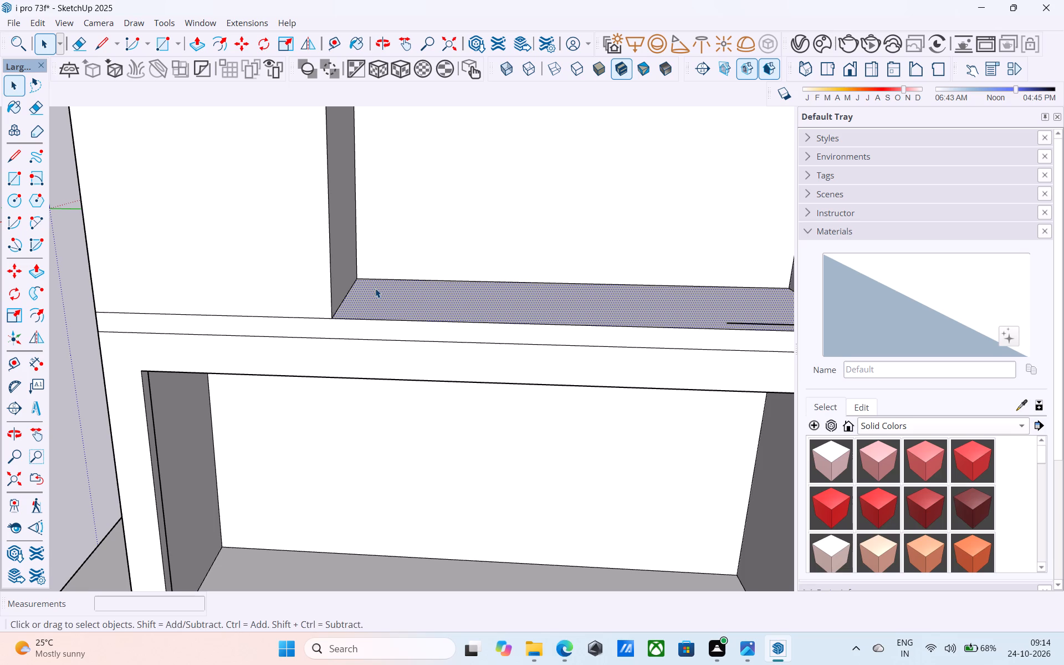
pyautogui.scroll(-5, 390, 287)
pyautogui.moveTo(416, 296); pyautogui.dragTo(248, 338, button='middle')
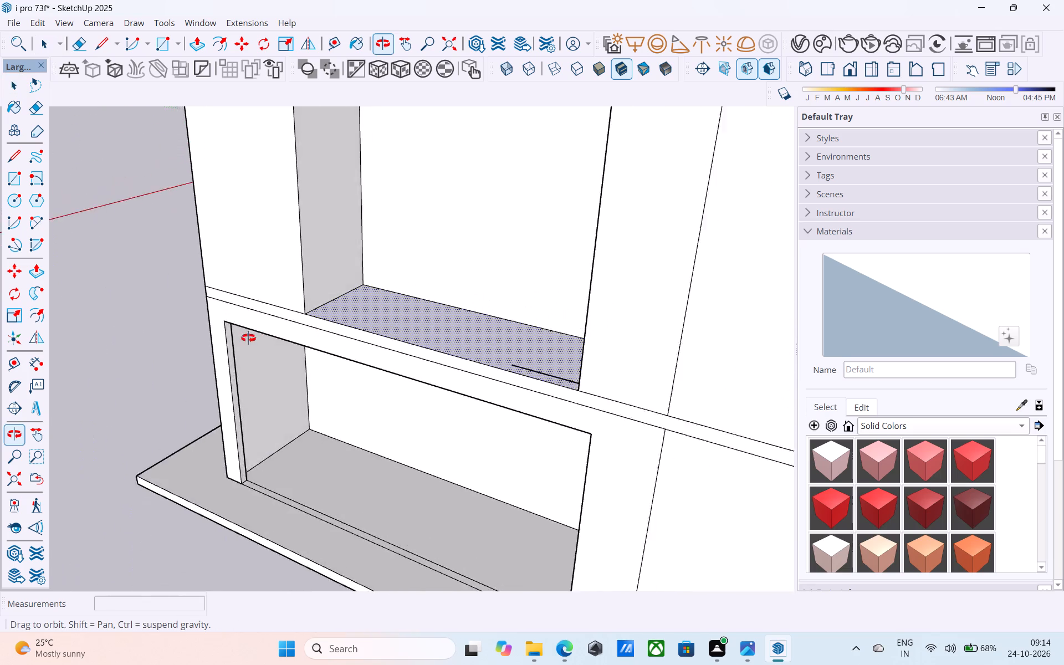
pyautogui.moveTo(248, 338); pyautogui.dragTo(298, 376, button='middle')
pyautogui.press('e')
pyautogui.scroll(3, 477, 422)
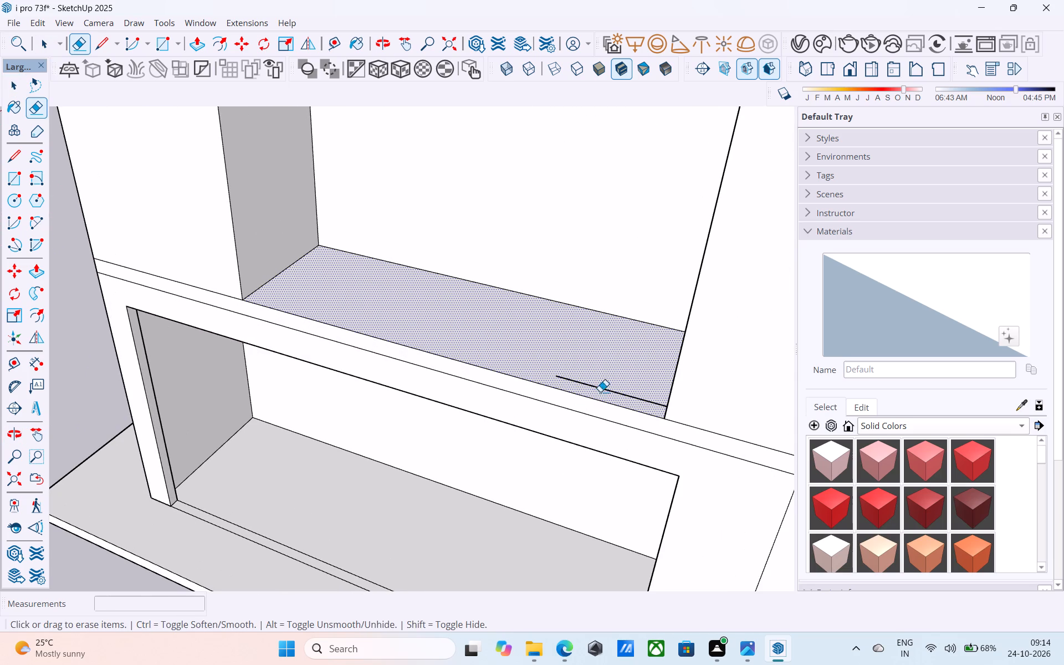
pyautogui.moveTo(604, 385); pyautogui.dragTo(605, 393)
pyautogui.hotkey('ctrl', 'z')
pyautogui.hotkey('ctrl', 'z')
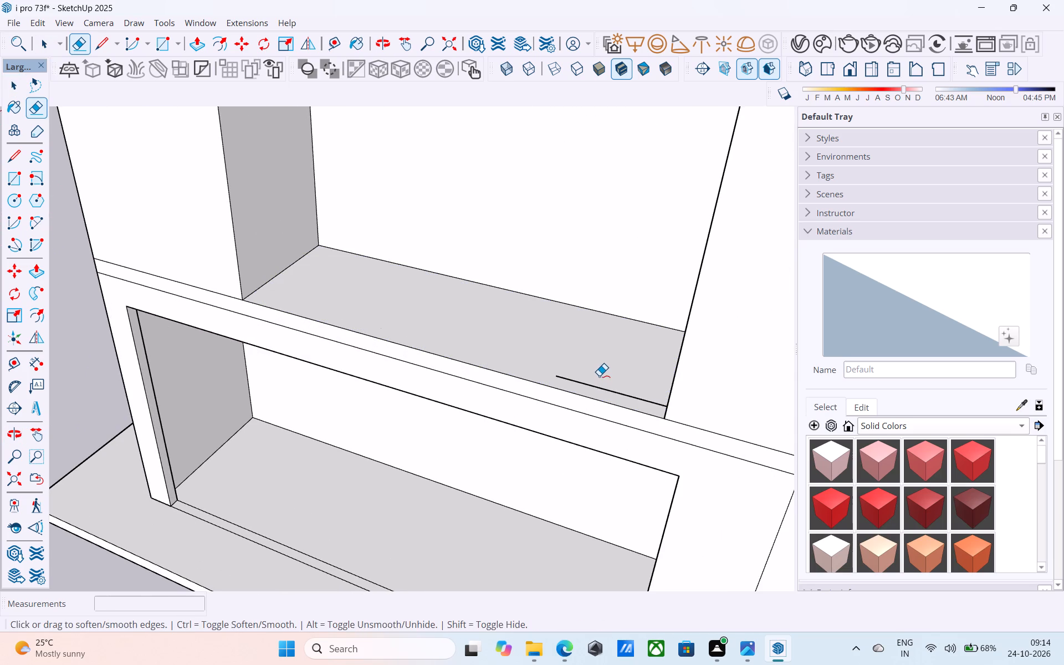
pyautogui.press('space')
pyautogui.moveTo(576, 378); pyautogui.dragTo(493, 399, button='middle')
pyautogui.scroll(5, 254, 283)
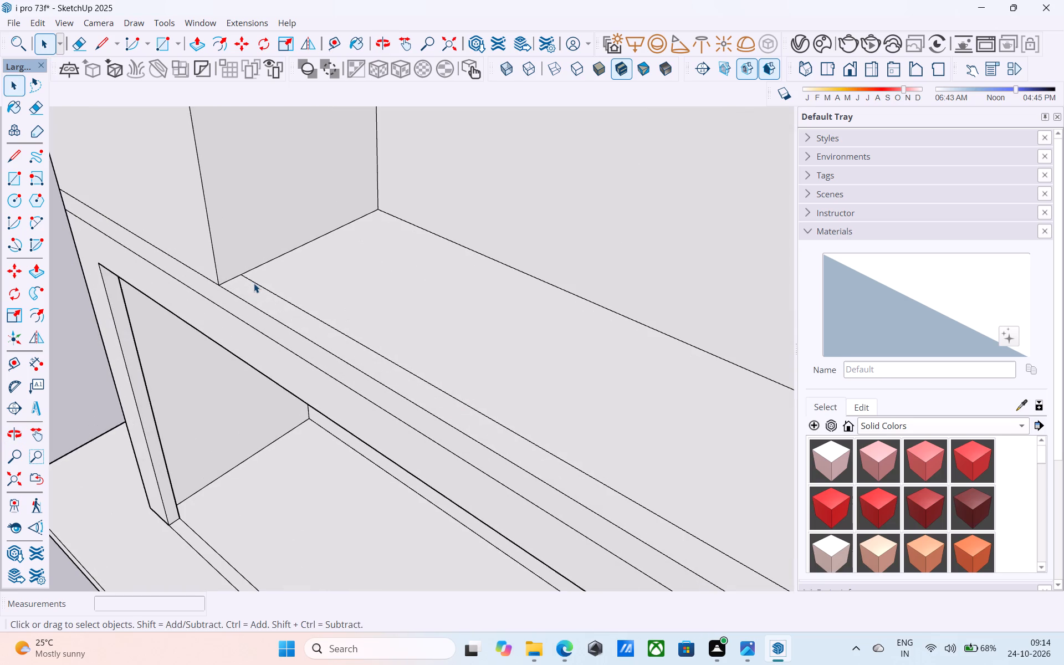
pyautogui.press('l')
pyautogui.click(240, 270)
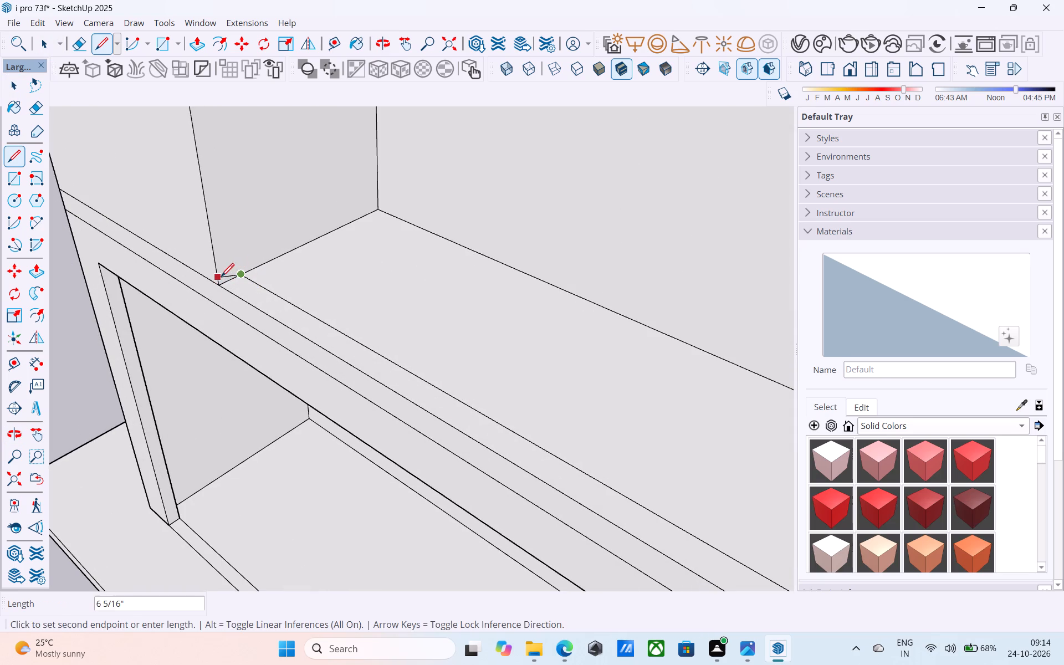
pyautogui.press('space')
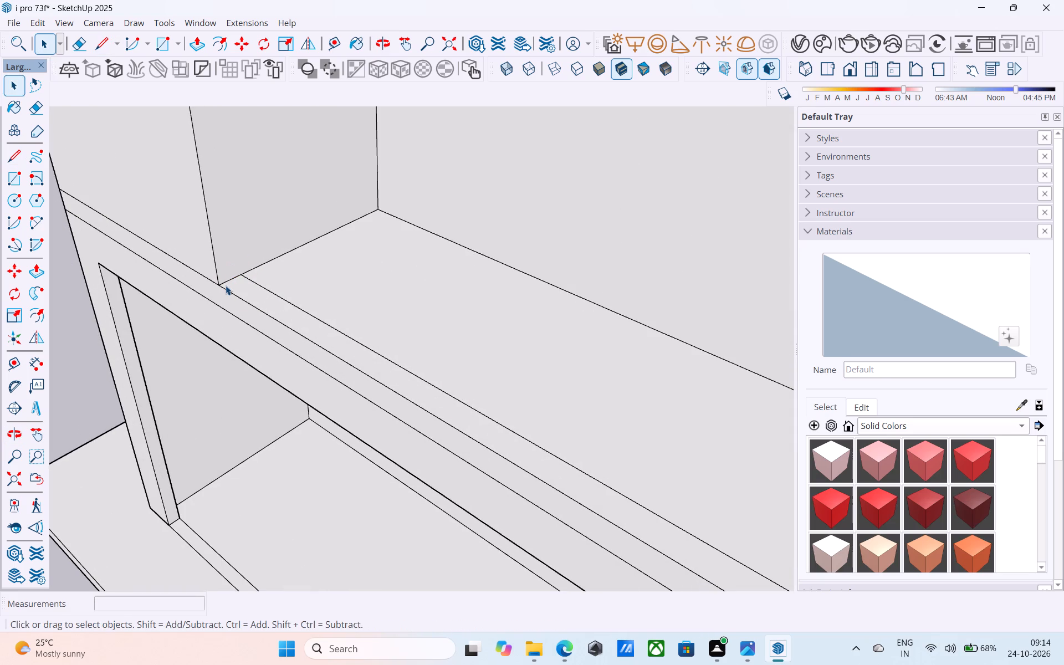
# Start a line at floor level from the foot of the upper opening's left jamb.
pyautogui.scroll(-5, 226, 285)
pyautogui.press('l')
pyautogui.scroll(2, 228, 284)
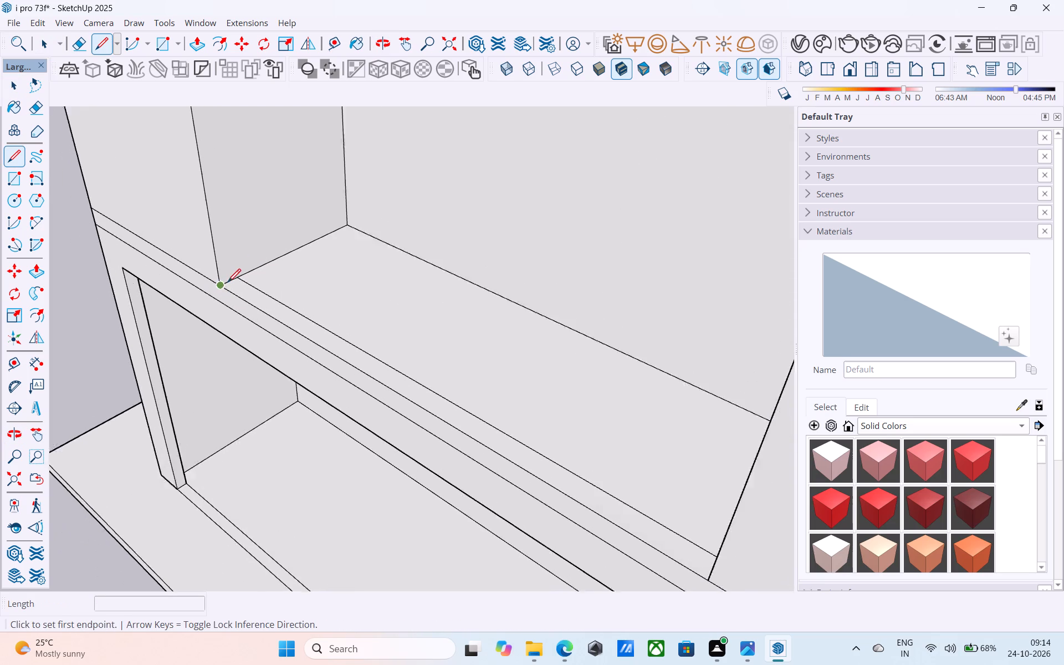
pyautogui.scroll(6, 228, 283)
pyautogui.click(228, 282)
pyautogui.scroll(-5, 230, 279)
pyautogui.moveTo(254, 291); pyautogui.dragTo(795, 327, button='middle')
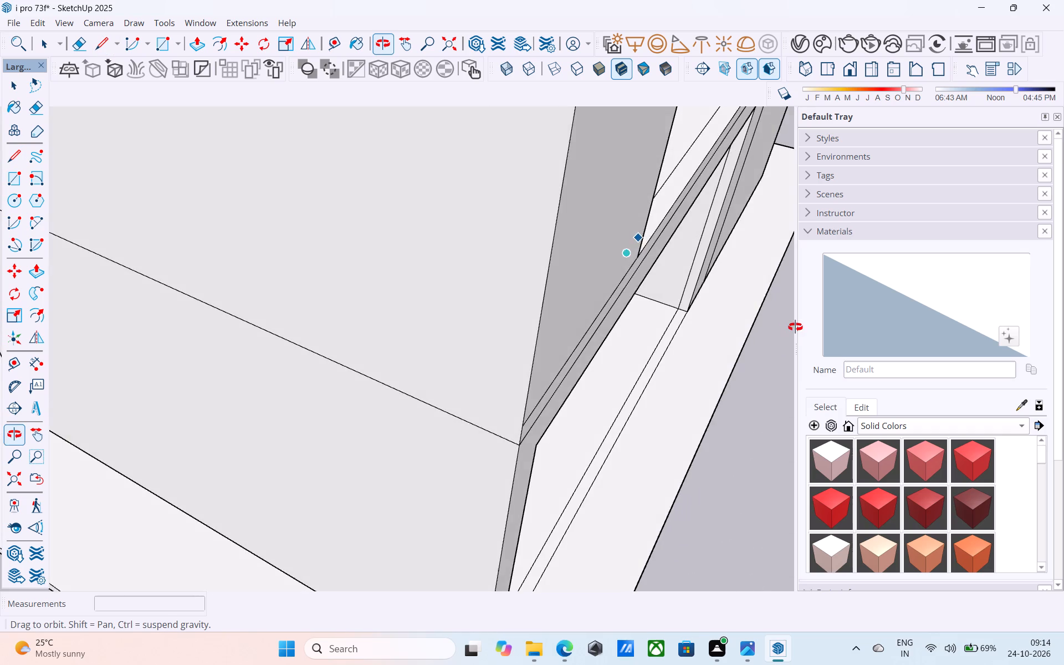
# Finish the line along the floor edge of the upper-storey opening, about 11' 11" long.
pyautogui.moveTo(795, 327); pyautogui.dragTo(415, 416, button='middle')
pyautogui.scroll(9, 380, 238)
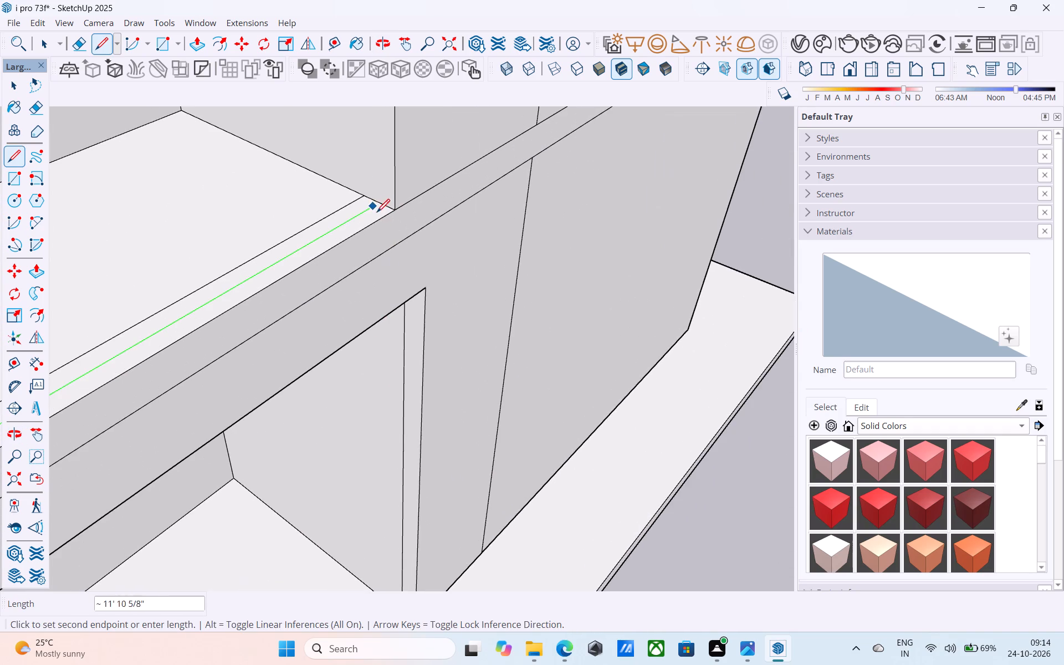
pyautogui.click(381, 204)
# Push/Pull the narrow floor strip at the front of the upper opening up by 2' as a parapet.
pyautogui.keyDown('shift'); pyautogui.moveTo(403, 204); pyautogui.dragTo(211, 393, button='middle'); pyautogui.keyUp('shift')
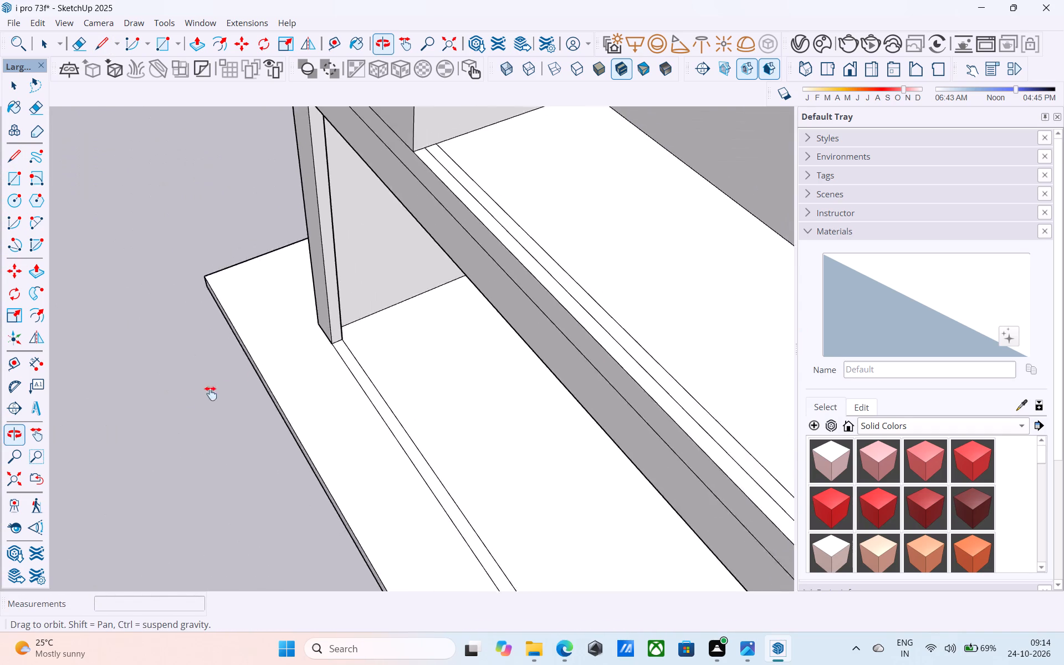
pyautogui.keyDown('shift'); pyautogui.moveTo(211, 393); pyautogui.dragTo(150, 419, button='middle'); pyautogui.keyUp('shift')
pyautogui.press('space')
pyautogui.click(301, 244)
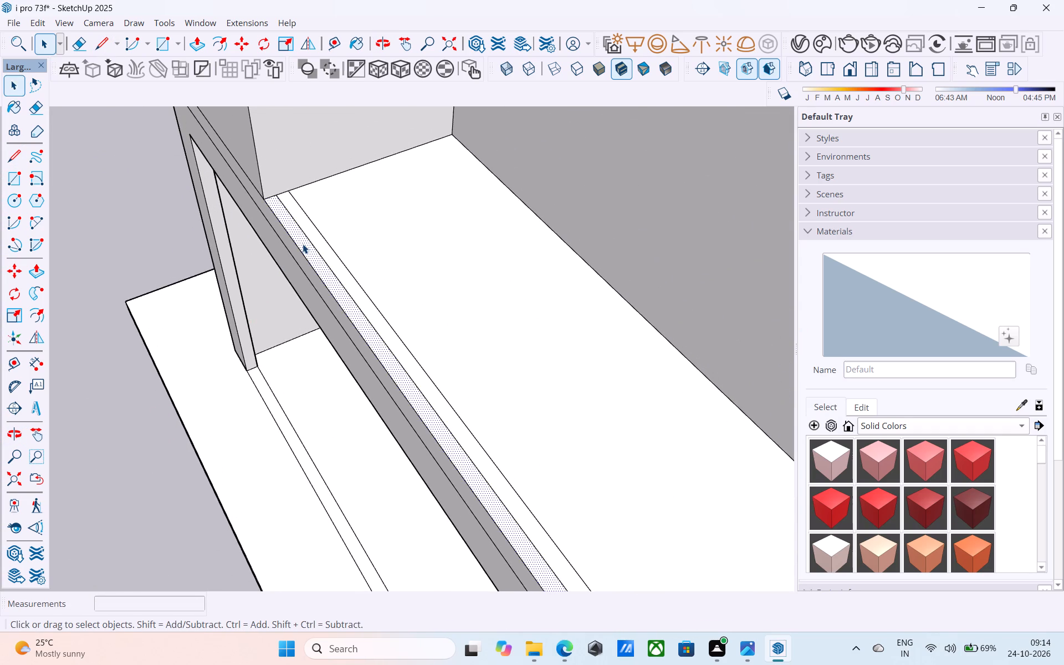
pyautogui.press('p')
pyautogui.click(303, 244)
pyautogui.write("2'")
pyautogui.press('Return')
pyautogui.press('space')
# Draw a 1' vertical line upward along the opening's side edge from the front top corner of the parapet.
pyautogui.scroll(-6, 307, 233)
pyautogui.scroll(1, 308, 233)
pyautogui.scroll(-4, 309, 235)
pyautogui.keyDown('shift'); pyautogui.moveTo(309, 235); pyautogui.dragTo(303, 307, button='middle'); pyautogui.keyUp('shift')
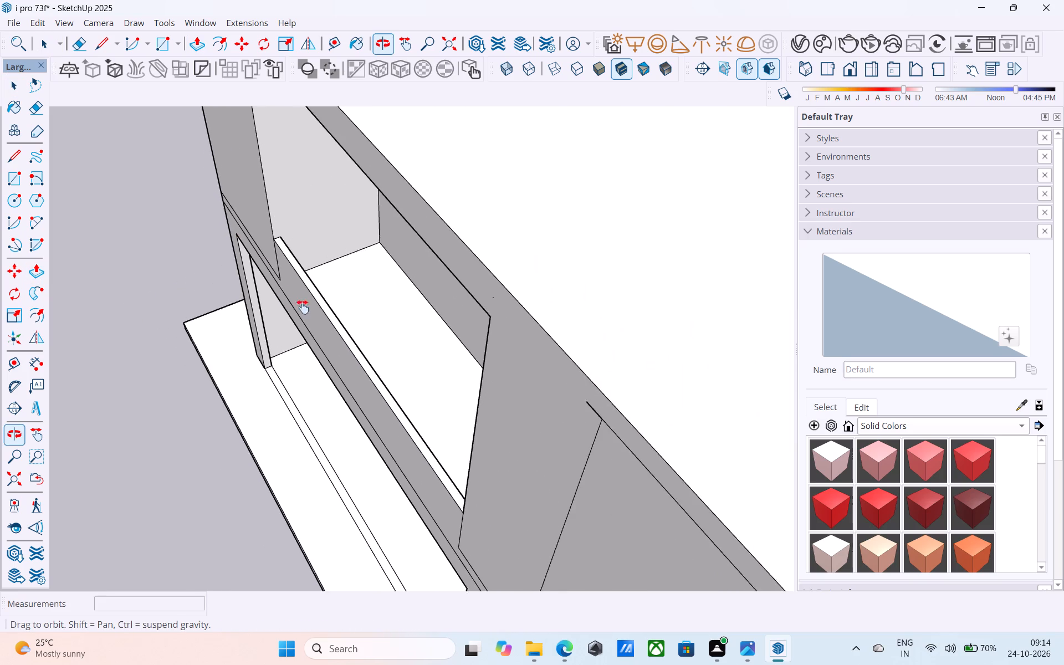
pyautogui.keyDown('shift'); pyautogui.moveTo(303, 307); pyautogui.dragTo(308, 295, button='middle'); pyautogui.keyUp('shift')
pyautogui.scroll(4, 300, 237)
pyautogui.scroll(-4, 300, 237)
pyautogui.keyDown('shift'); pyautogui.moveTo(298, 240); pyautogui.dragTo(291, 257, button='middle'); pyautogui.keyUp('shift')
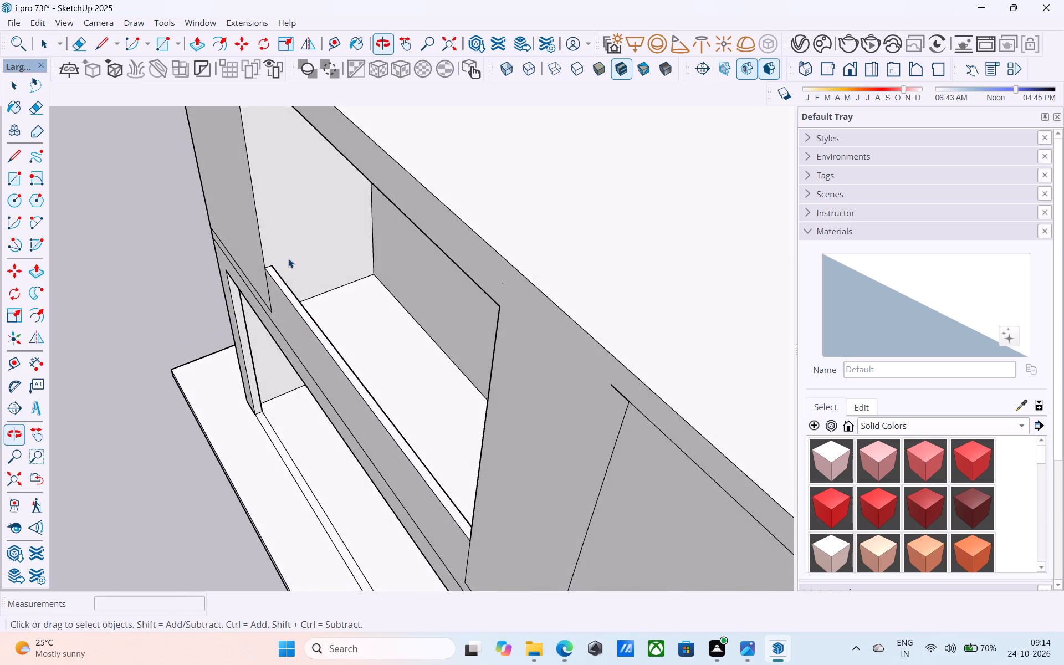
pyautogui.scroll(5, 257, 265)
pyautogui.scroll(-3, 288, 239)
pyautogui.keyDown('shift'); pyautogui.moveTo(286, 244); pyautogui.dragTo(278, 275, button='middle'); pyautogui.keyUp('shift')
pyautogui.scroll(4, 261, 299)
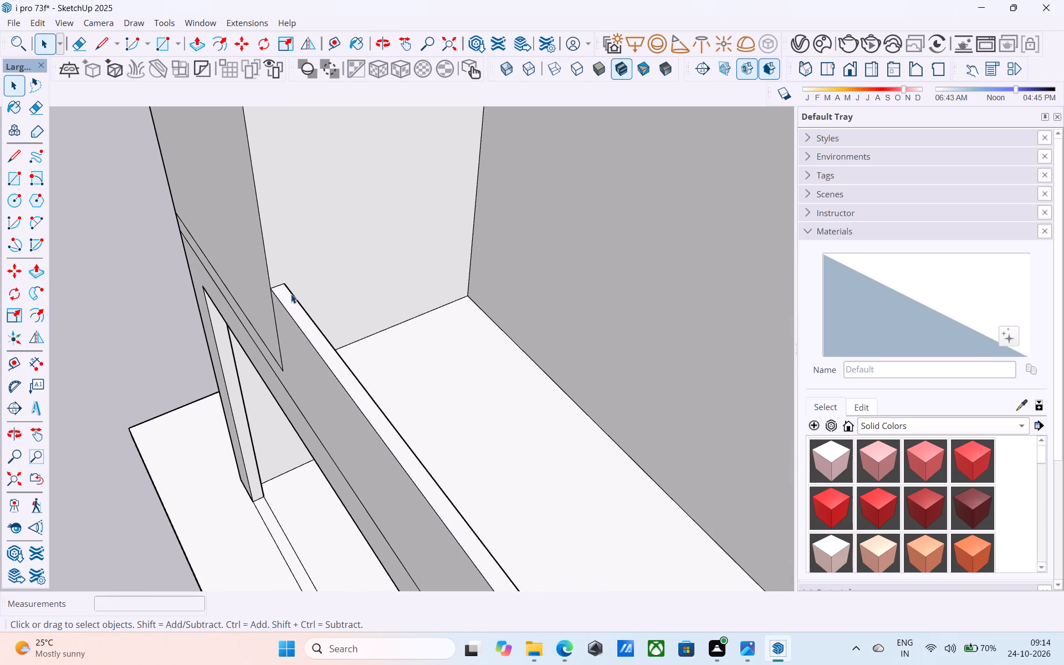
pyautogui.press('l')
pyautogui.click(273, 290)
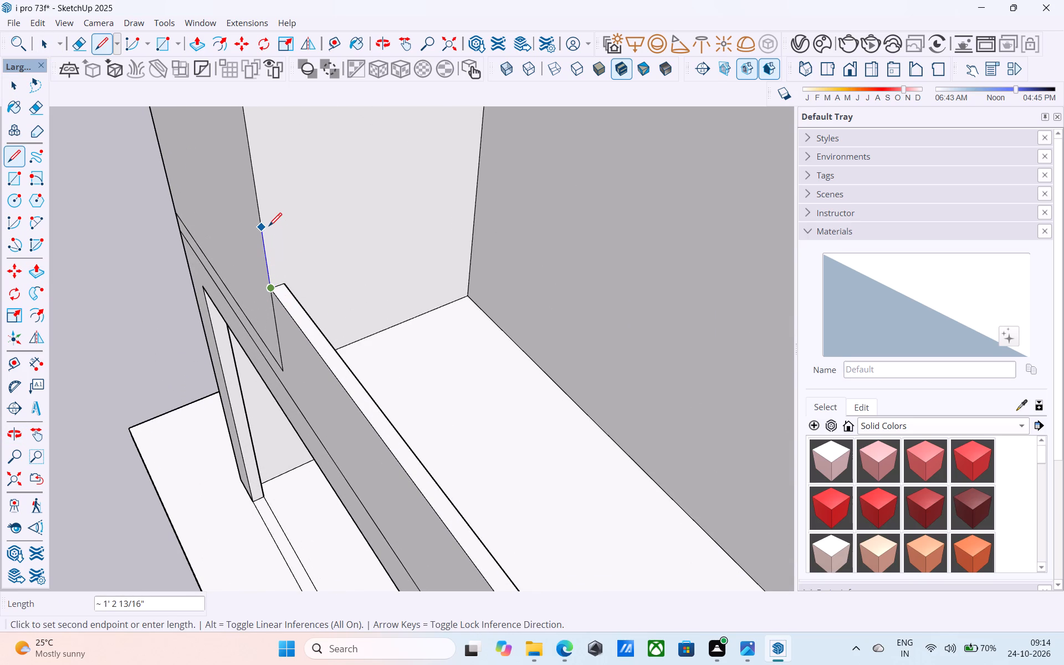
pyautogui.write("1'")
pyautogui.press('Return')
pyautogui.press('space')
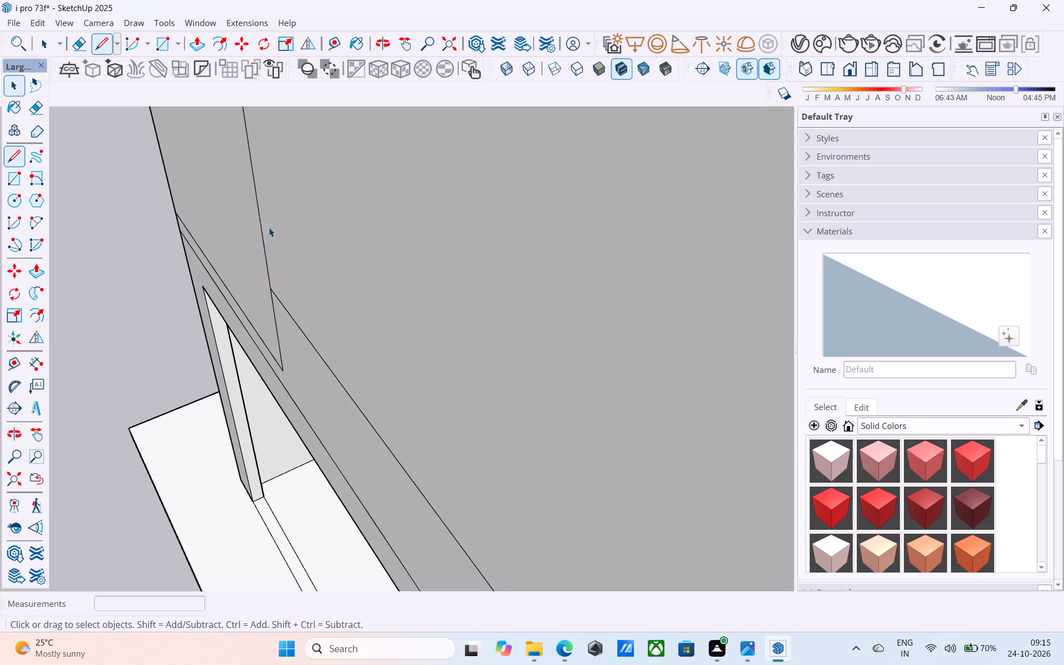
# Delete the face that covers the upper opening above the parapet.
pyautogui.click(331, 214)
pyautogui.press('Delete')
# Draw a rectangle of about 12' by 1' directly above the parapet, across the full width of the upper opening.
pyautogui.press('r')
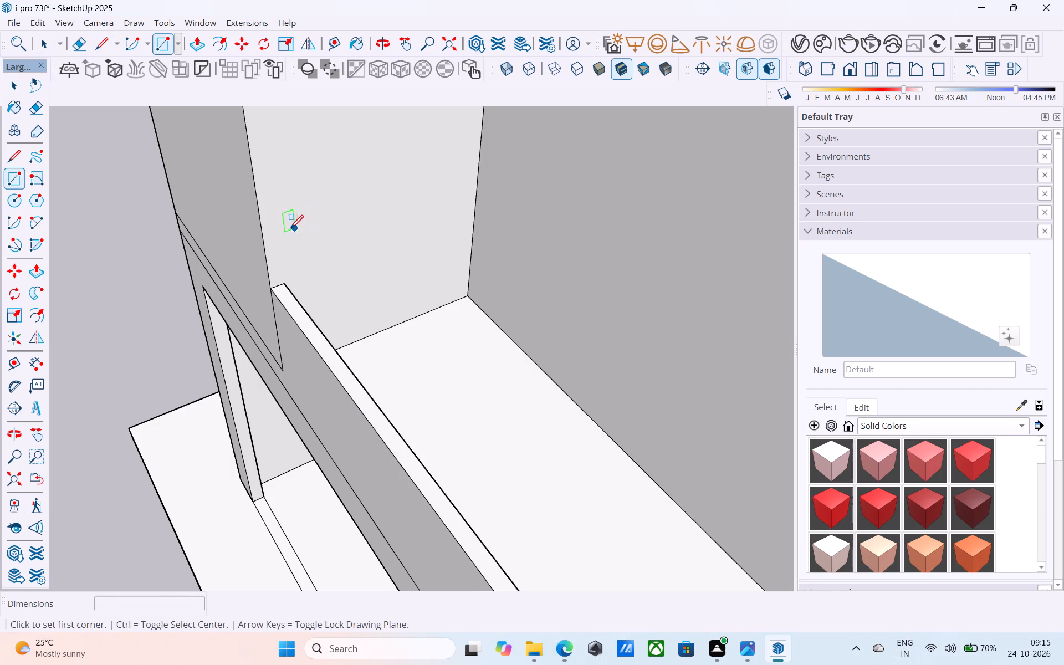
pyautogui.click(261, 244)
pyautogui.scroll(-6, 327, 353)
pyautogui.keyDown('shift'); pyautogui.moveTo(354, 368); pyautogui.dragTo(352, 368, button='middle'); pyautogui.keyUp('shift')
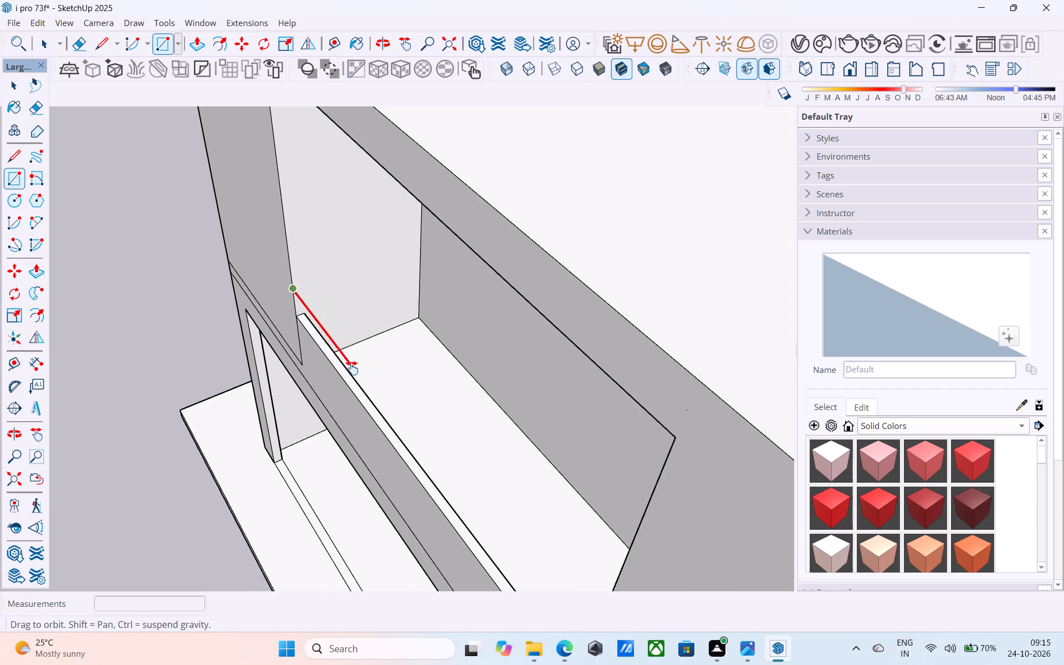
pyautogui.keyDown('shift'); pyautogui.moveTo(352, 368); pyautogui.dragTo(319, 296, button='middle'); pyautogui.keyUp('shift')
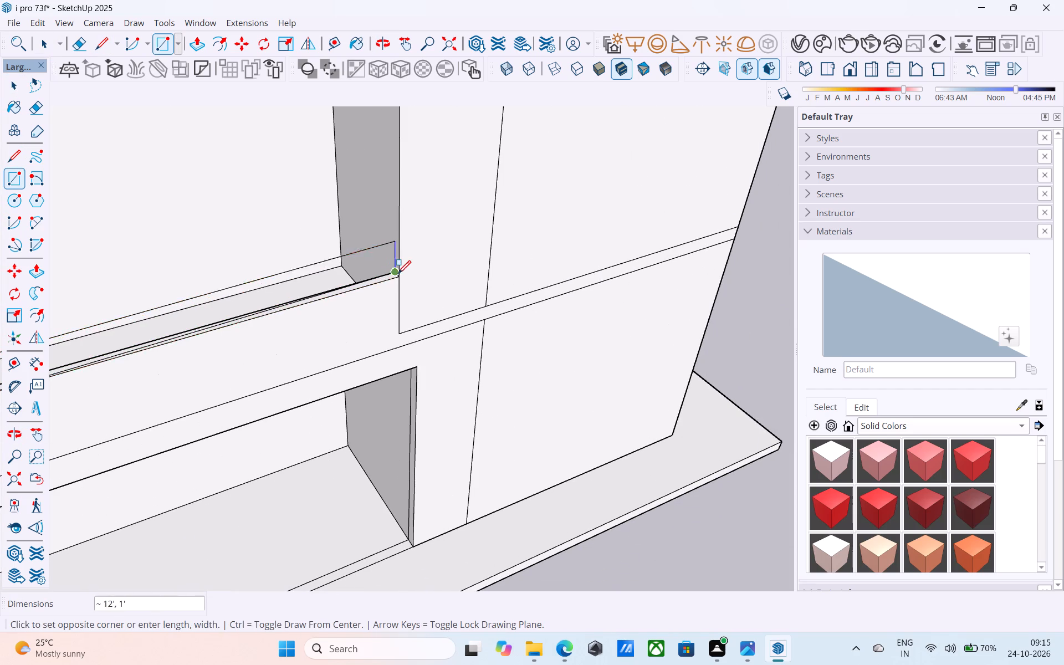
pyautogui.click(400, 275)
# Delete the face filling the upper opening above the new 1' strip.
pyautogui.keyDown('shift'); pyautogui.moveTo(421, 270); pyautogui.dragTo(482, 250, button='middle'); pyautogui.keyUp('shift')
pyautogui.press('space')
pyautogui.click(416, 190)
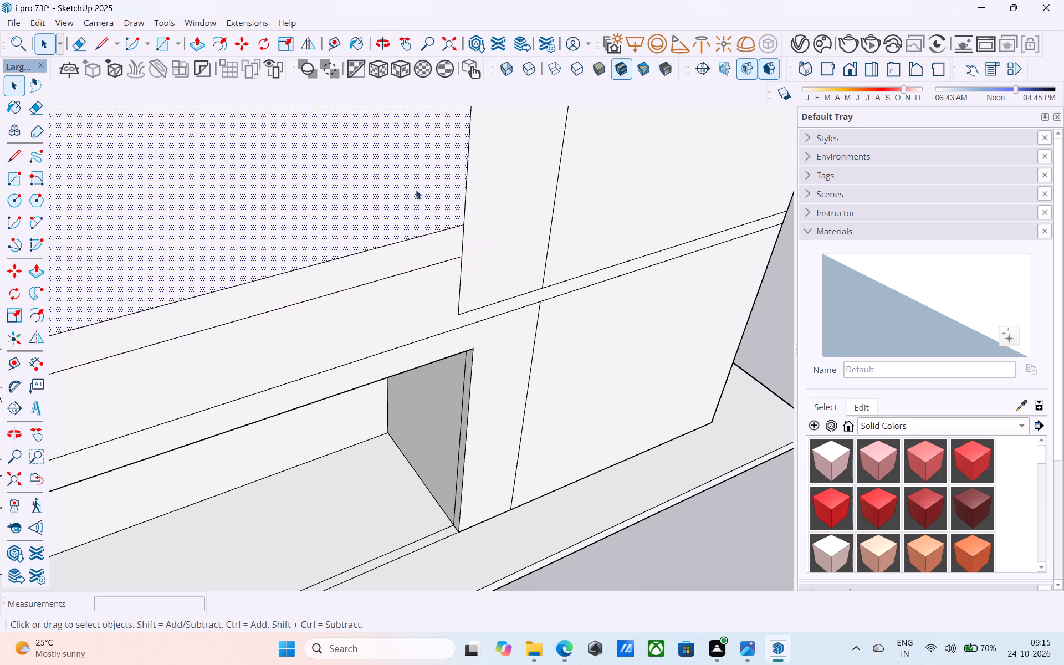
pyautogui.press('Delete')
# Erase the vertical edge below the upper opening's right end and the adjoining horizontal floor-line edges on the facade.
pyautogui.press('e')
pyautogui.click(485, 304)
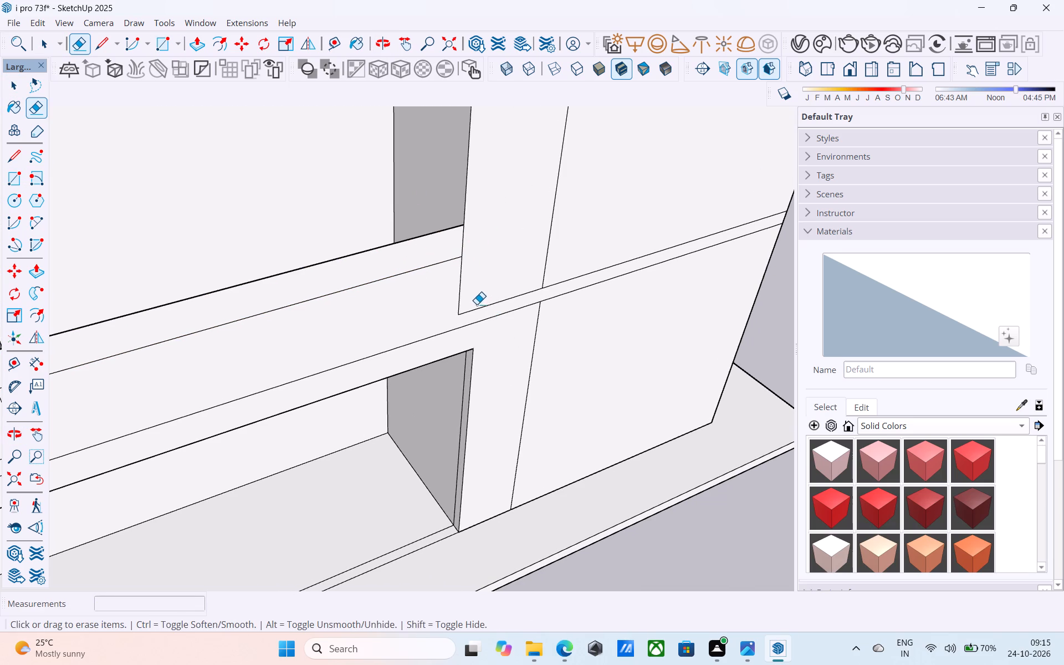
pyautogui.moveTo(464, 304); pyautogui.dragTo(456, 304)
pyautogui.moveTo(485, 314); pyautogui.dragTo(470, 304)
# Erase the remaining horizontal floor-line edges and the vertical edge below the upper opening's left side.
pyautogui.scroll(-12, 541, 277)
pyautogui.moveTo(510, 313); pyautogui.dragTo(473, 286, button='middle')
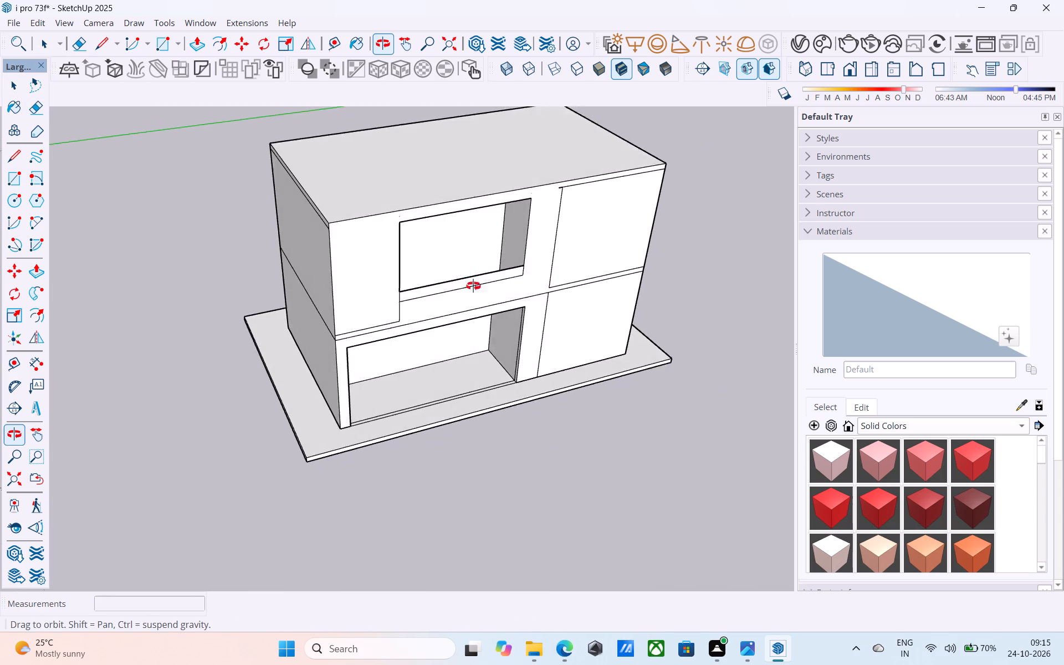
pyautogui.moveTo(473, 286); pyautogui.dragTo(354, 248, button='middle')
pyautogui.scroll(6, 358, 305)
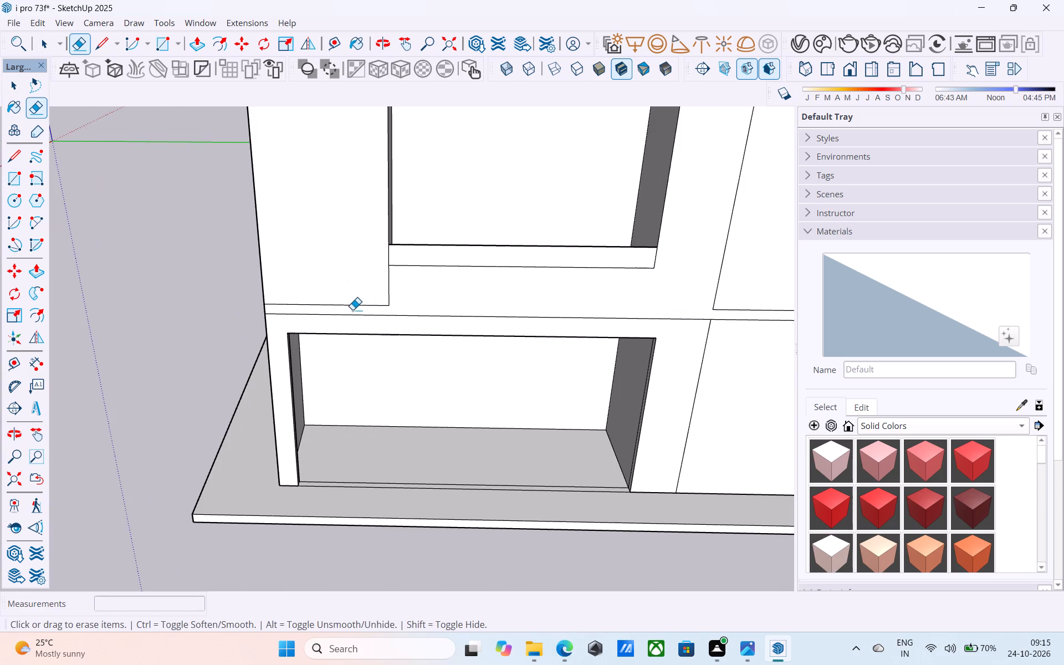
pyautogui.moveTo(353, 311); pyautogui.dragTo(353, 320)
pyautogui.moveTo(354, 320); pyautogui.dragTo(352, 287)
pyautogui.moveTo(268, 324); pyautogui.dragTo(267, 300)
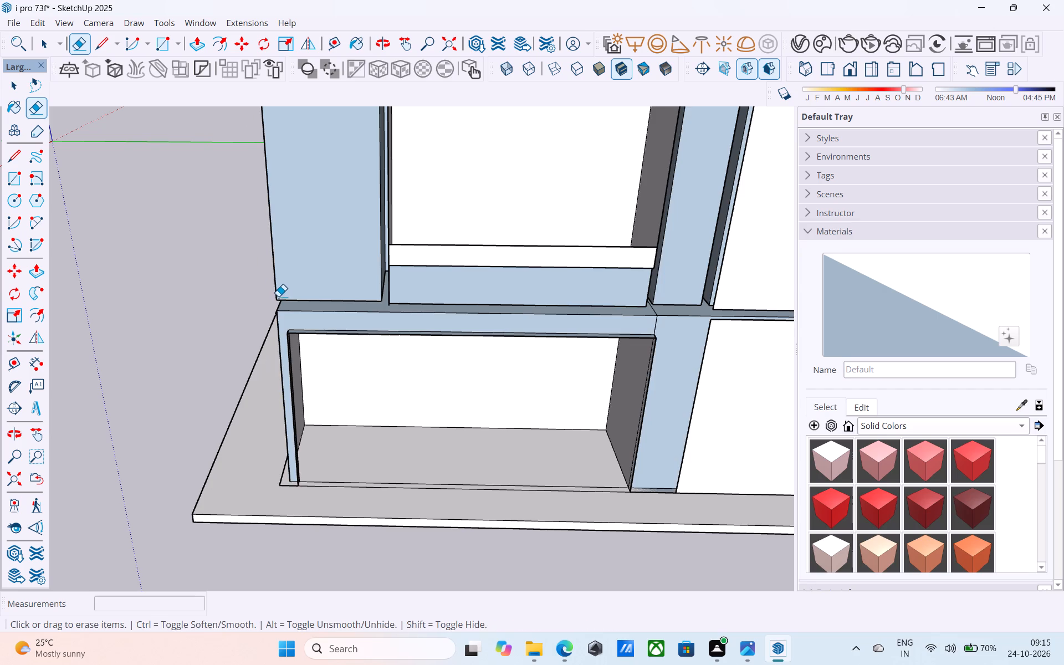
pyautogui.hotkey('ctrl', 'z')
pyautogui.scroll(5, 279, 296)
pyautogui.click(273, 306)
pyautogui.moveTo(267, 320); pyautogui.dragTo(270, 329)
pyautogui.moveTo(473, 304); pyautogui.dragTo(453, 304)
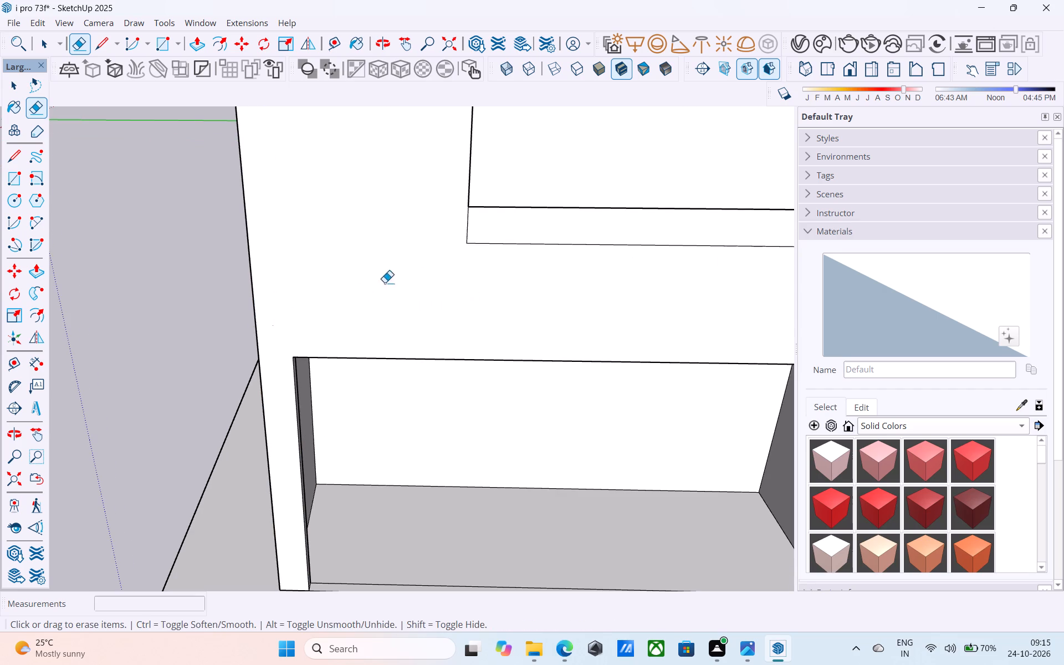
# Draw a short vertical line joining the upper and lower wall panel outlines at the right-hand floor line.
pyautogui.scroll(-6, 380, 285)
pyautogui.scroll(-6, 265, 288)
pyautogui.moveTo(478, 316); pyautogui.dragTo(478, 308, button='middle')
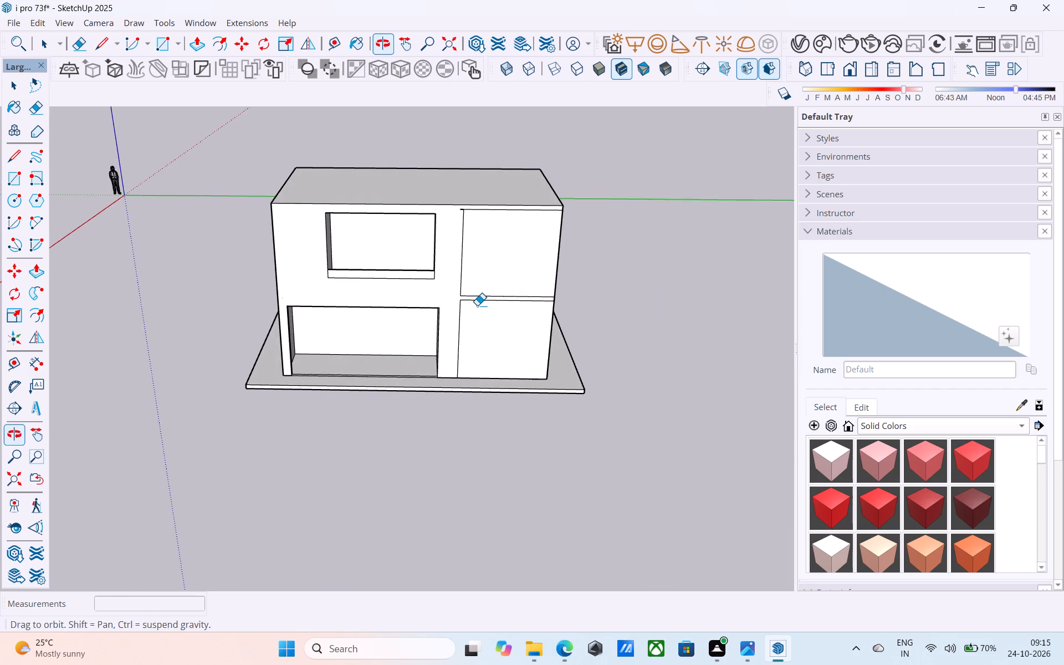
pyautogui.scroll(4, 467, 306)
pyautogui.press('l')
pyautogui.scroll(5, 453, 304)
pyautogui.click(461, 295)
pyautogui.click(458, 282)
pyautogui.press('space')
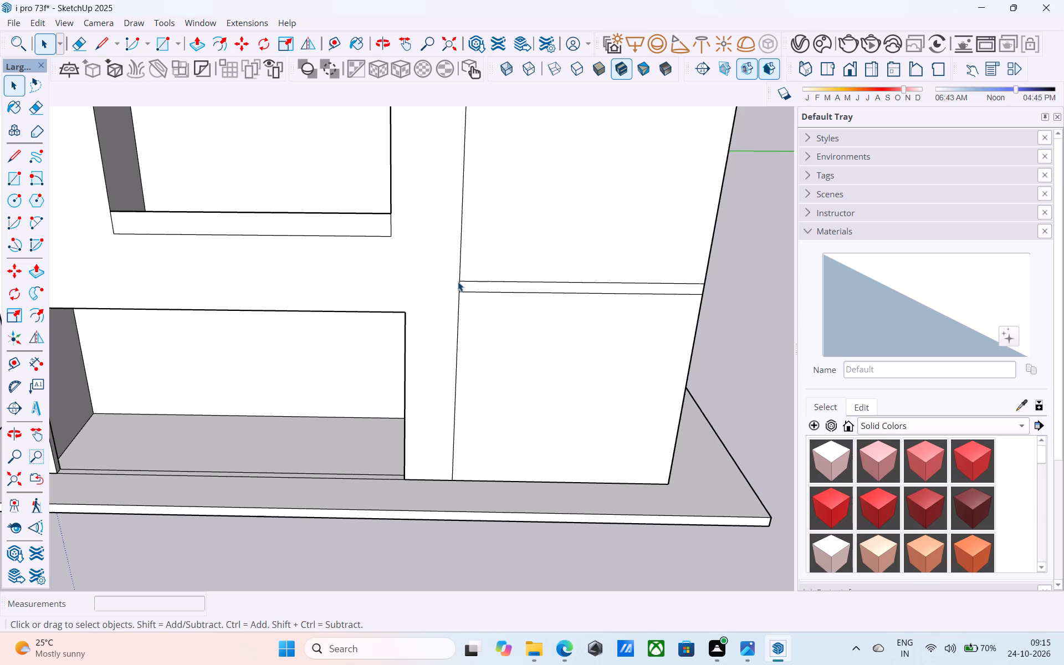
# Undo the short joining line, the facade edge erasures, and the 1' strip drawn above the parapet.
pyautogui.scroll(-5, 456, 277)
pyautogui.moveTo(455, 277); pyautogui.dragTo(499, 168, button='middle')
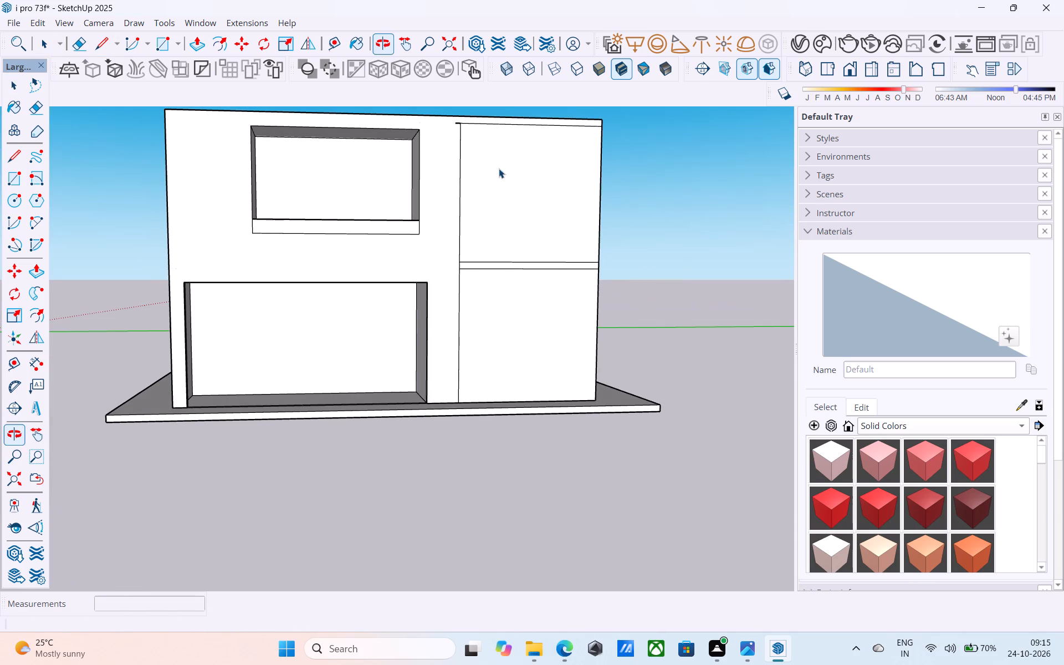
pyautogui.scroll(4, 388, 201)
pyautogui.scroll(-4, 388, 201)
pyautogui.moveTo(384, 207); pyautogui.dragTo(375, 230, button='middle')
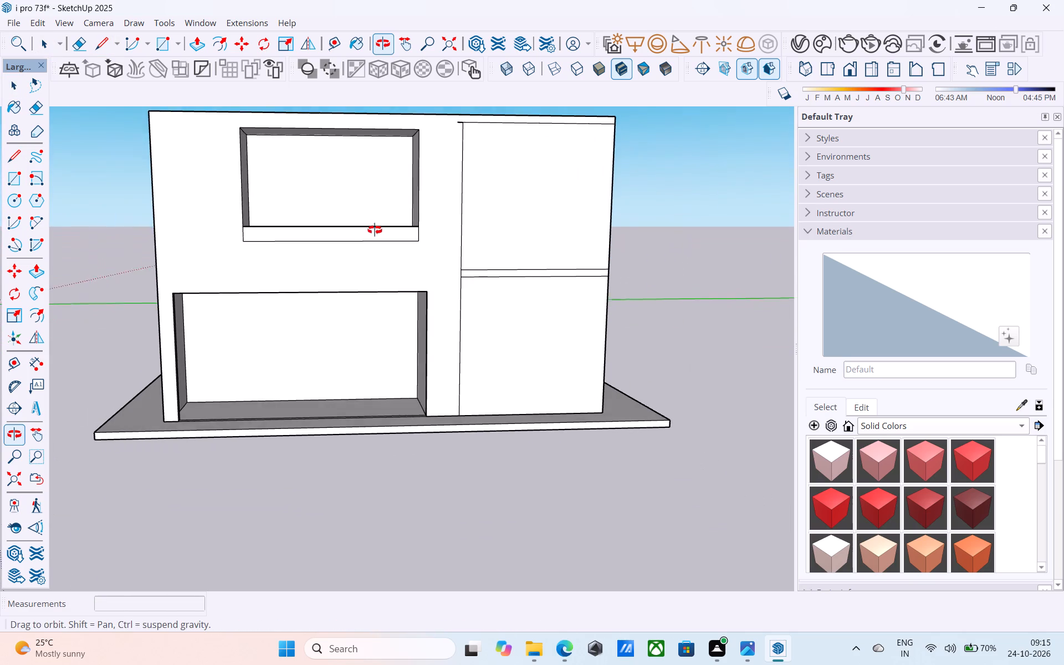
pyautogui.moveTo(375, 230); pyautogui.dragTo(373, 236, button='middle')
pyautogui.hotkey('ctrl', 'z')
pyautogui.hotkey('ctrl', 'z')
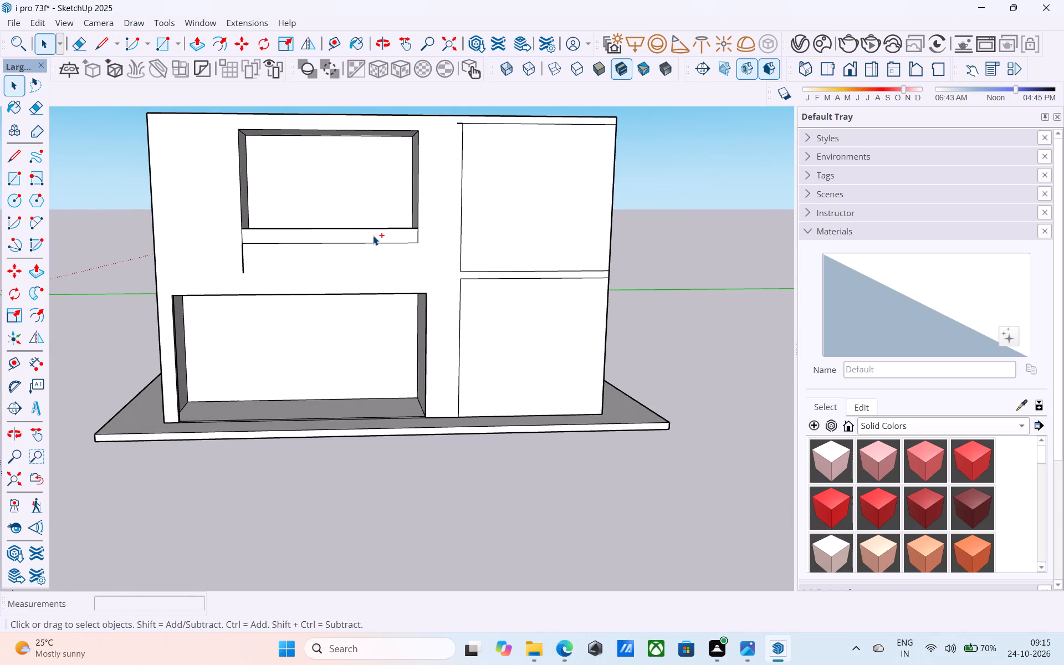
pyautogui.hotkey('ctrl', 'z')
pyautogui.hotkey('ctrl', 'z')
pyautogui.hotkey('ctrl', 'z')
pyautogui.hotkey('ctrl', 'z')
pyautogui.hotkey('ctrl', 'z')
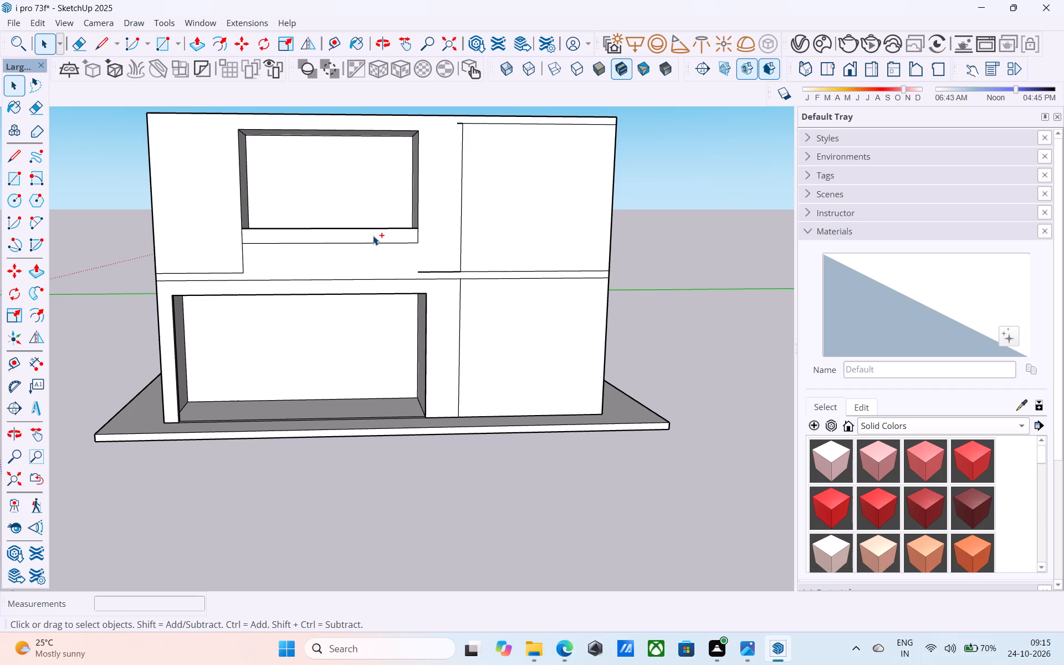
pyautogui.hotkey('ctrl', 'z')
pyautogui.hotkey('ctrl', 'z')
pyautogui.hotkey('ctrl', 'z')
# Push/Pull the top face of the parapet in the upper opening down to floor level.
pyautogui.press('space')
pyautogui.moveTo(372, 233); pyautogui.dragTo(285, 369, button='middle')
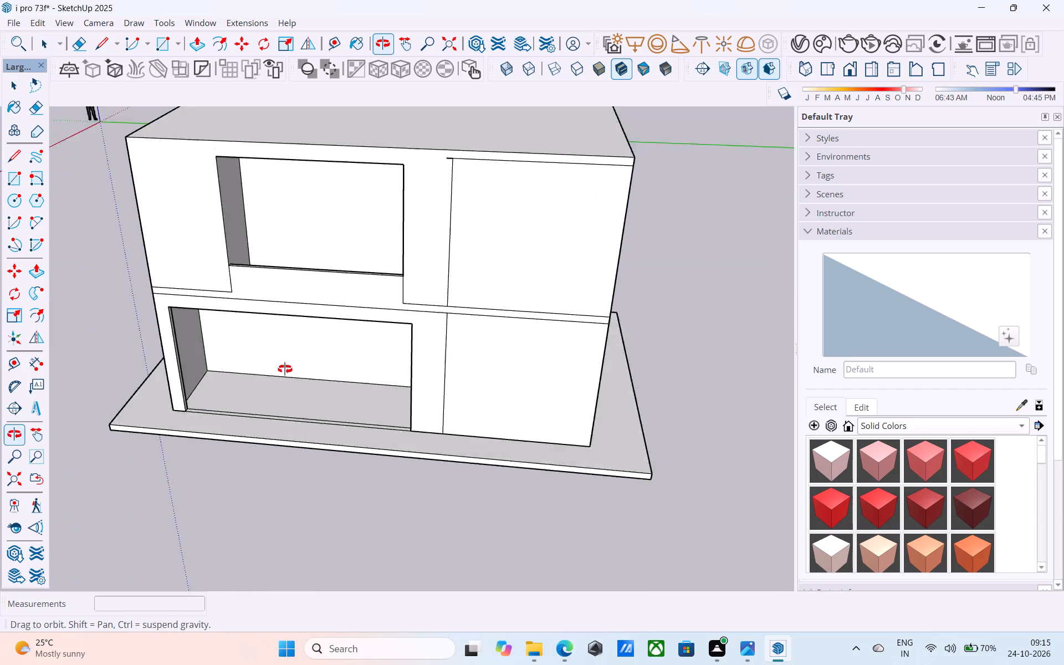
pyautogui.moveTo(285, 369); pyautogui.dragTo(227, 427, button='middle')
pyautogui.scroll(12, 310, 312)
pyautogui.click(390, 284)
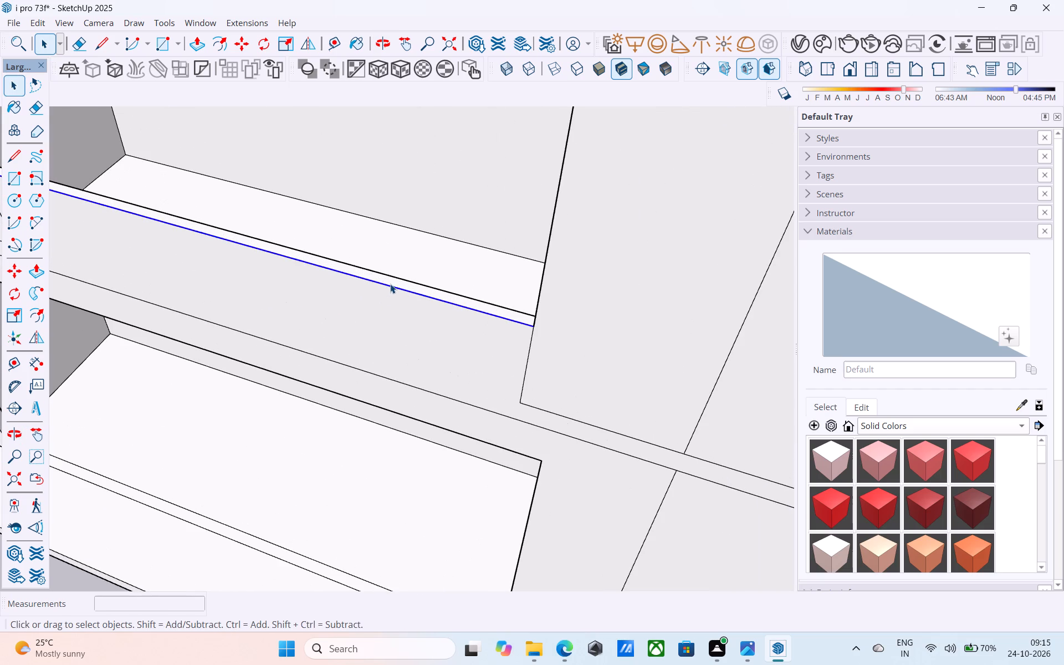
pyautogui.click(391, 280)
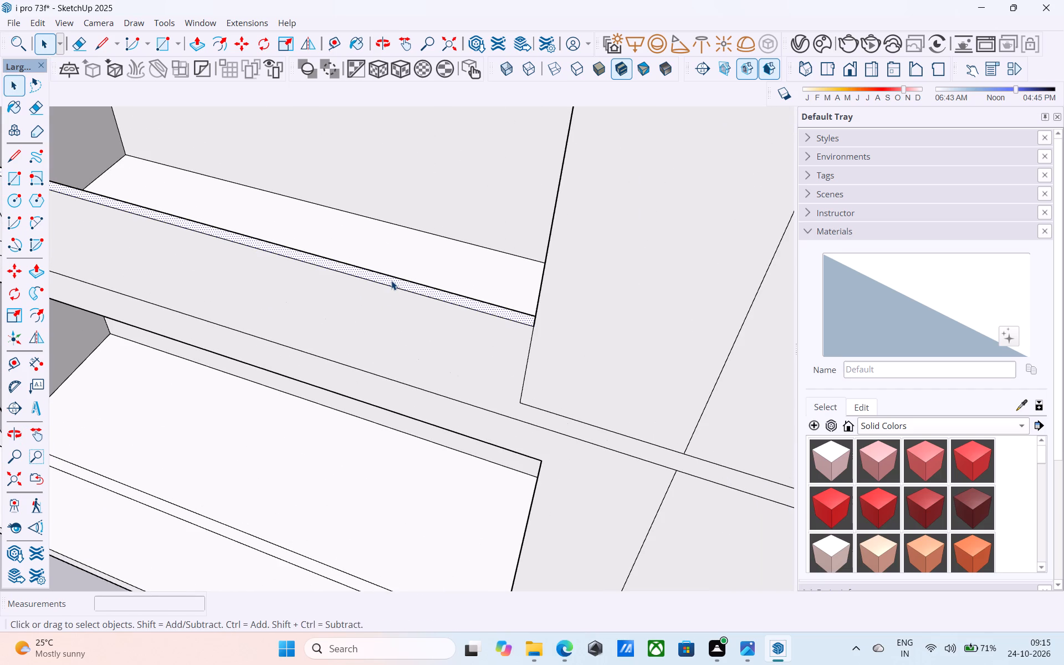
pyautogui.press('p')
pyautogui.click(391, 280)
pyautogui.click(566, 408)
pyautogui.moveTo(526, 403); pyautogui.dragTo(562, 332, button='middle')
pyautogui.scroll(4, 518, 353)
pyautogui.click(515, 347)
pyautogui.click(570, 337)
pyautogui.scroll(3, 524, 331)
pyautogui.click(518, 327)
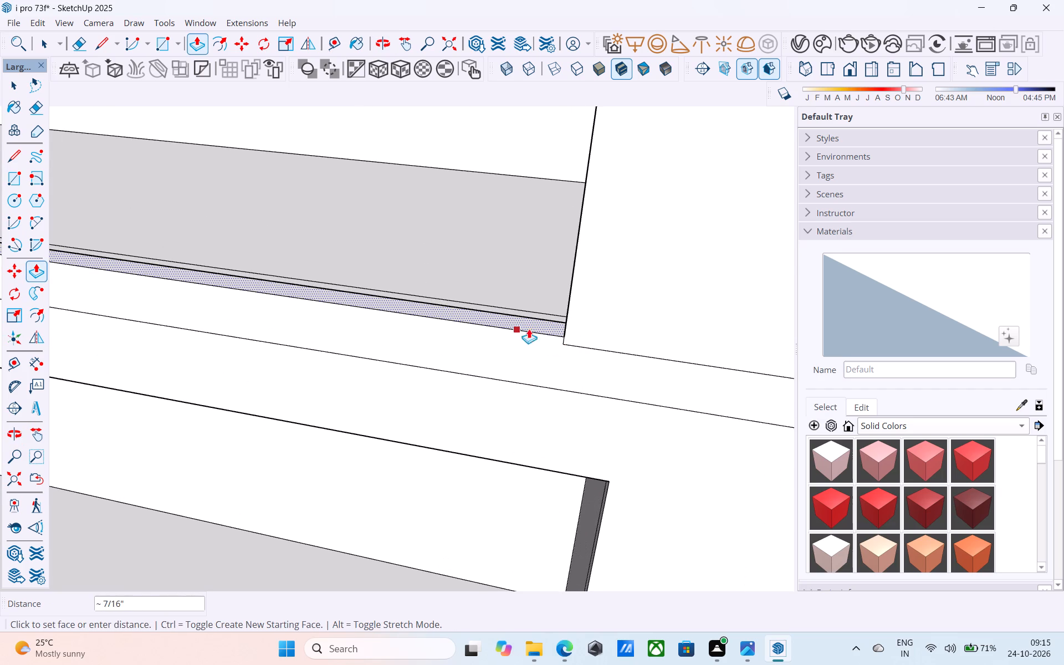
pyautogui.click(585, 347)
pyautogui.press('space')
# Examine the front facade and its upper and lower openings from several angles.
pyautogui.scroll(-6, 524, 291)
pyautogui.moveTo(515, 290); pyautogui.dragTo(510, 421, button='middle')
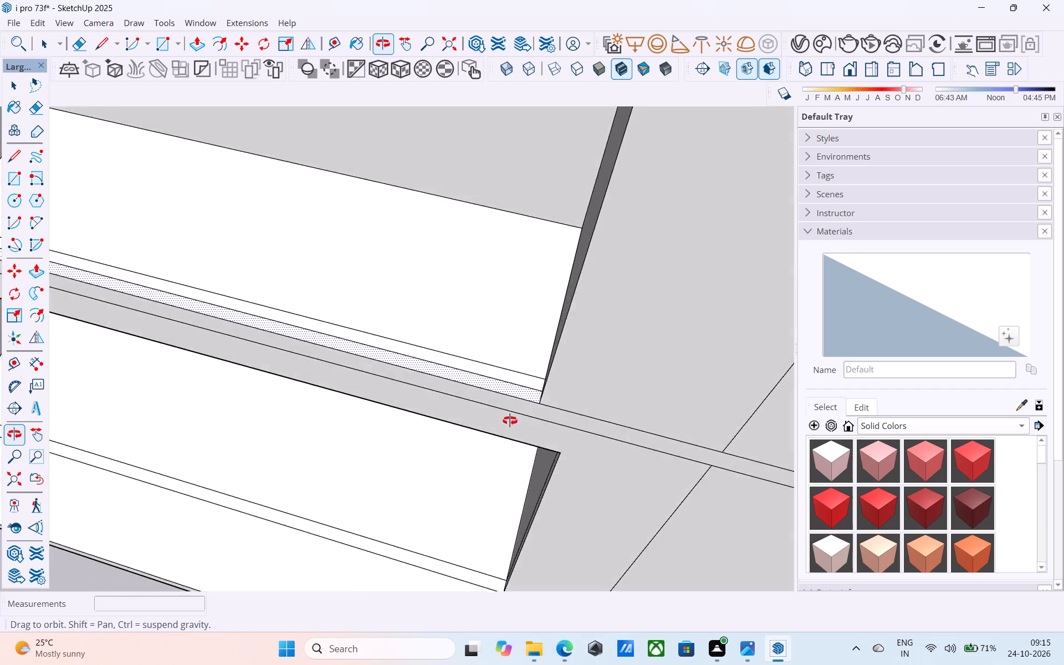
pyautogui.moveTo(510, 421); pyautogui.dragTo(539, 217, button='middle')
pyautogui.scroll(-12, 493, 203)
pyautogui.moveTo(391, 272); pyautogui.dragTo(469, 57, button='middle')
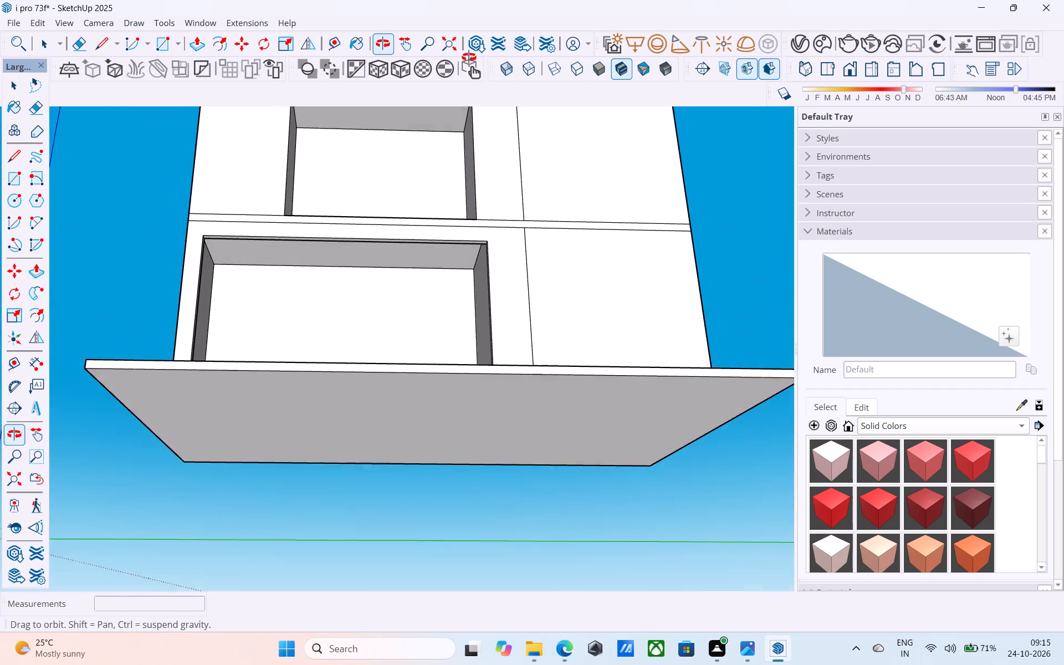
pyautogui.moveTo(469, 57); pyautogui.dragTo(438, 351, button='middle')
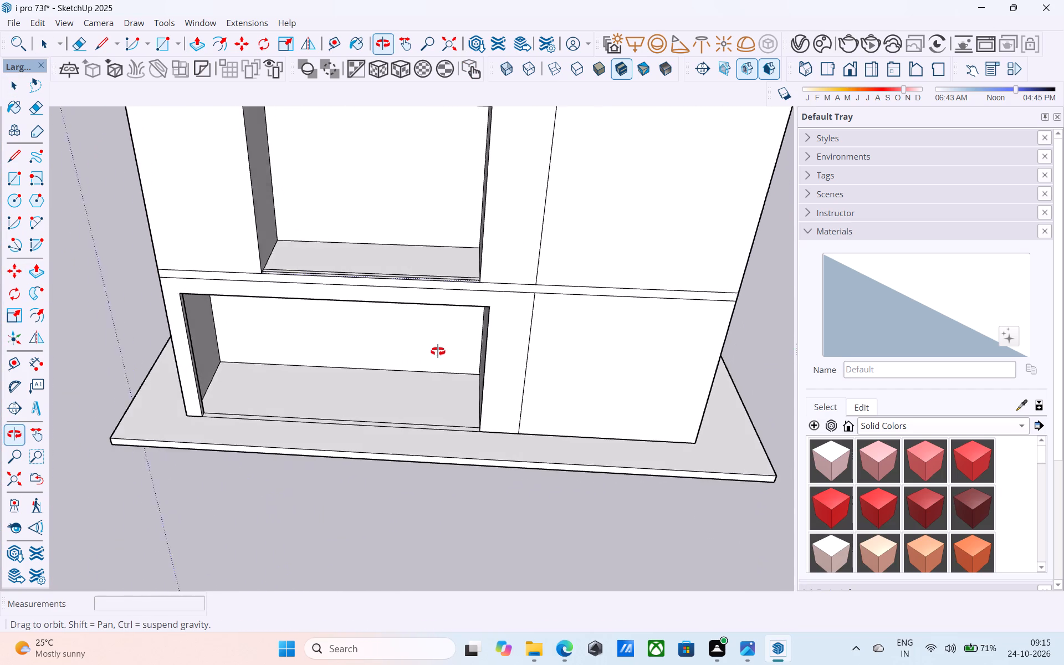
pyautogui.moveTo(438, 351); pyautogui.dragTo(441, 353, button='middle')
pyautogui.scroll(-6, 290, 326)
pyautogui.moveTo(290, 323); pyautogui.dragTo(345, 187, button='middle')
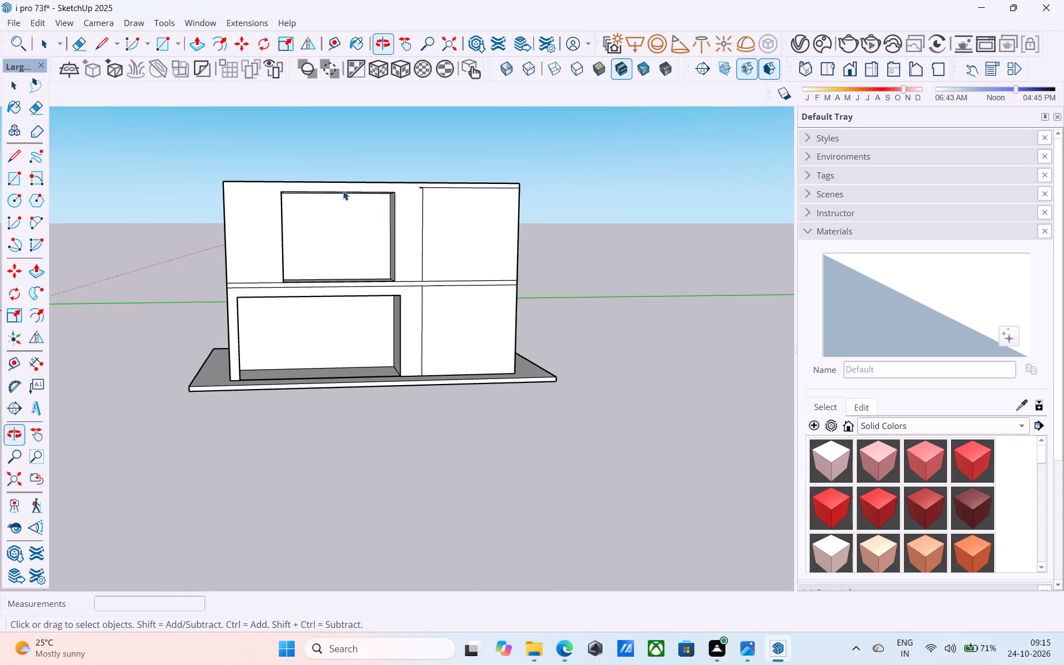
pyautogui.scroll(1, 343, 191)
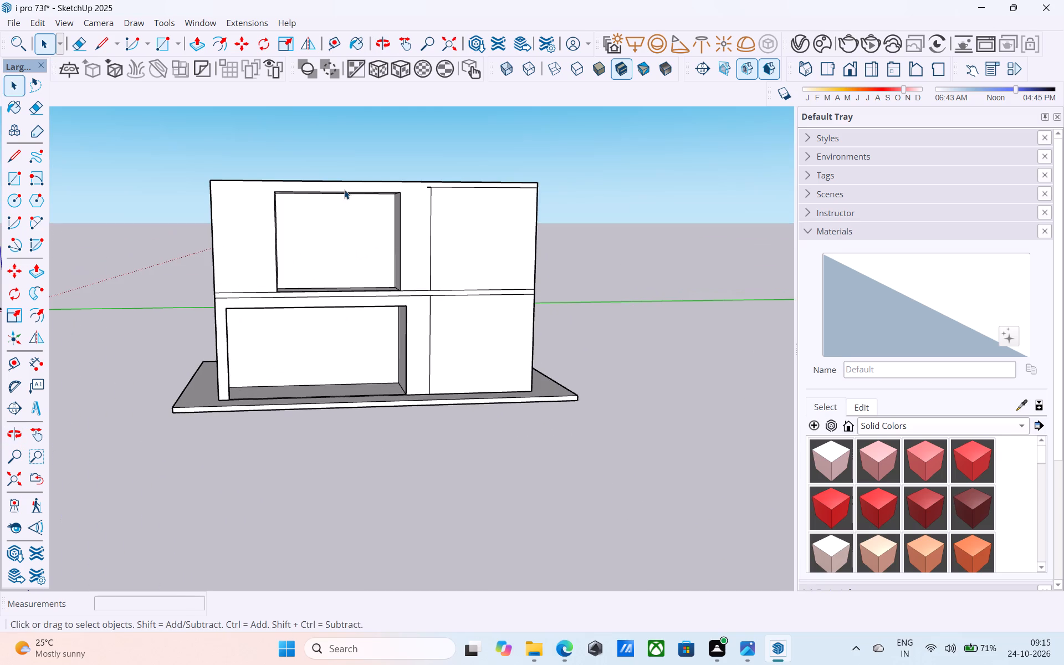
pyautogui.moveTo(344, 190); pyautogui.dragTo(244, 232, button='middle')
pyautogui.scroll(4, 244, 232)
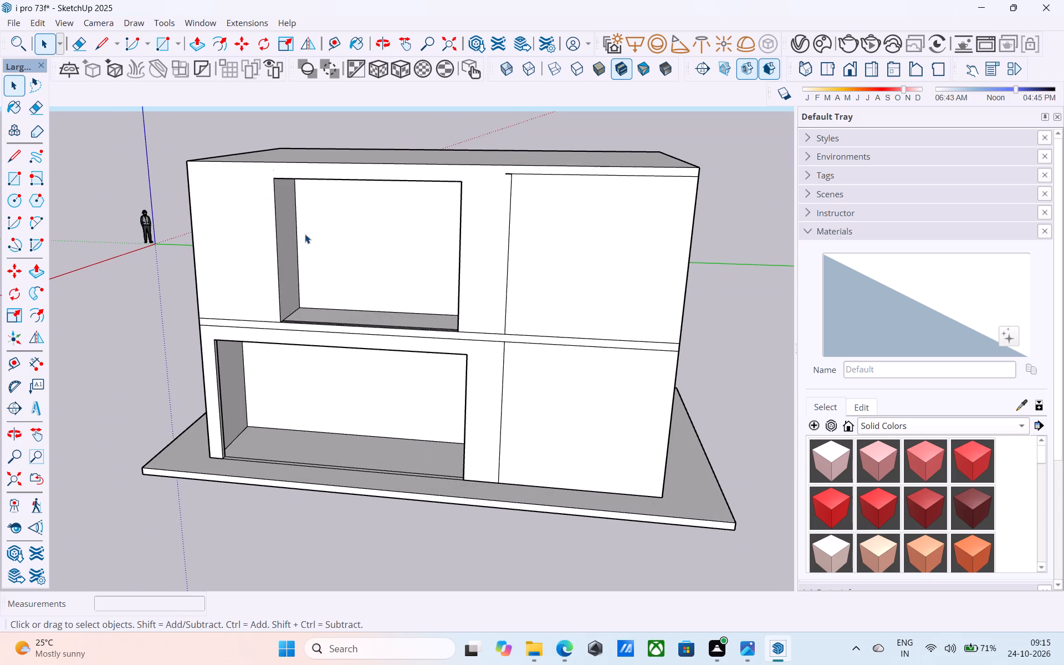
pyautogui.scroll(3, 292, 229)
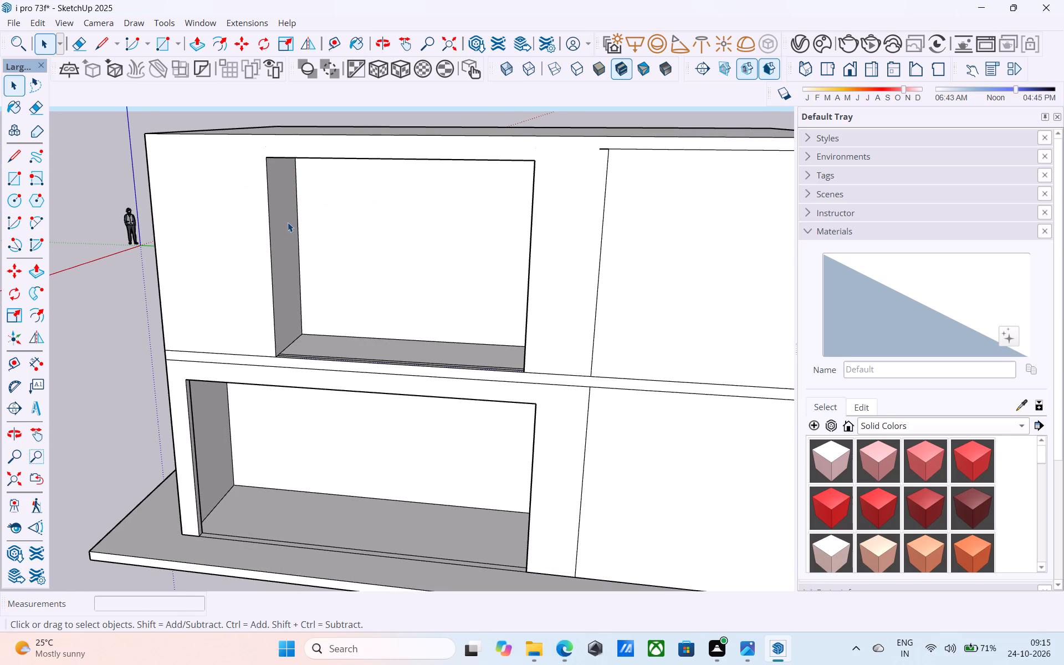
pyautogui.scroll(-6, 287, 221)
pyautogui.moveTo(287, 221); pyautogui.dragTo(295, 214, button='middle')
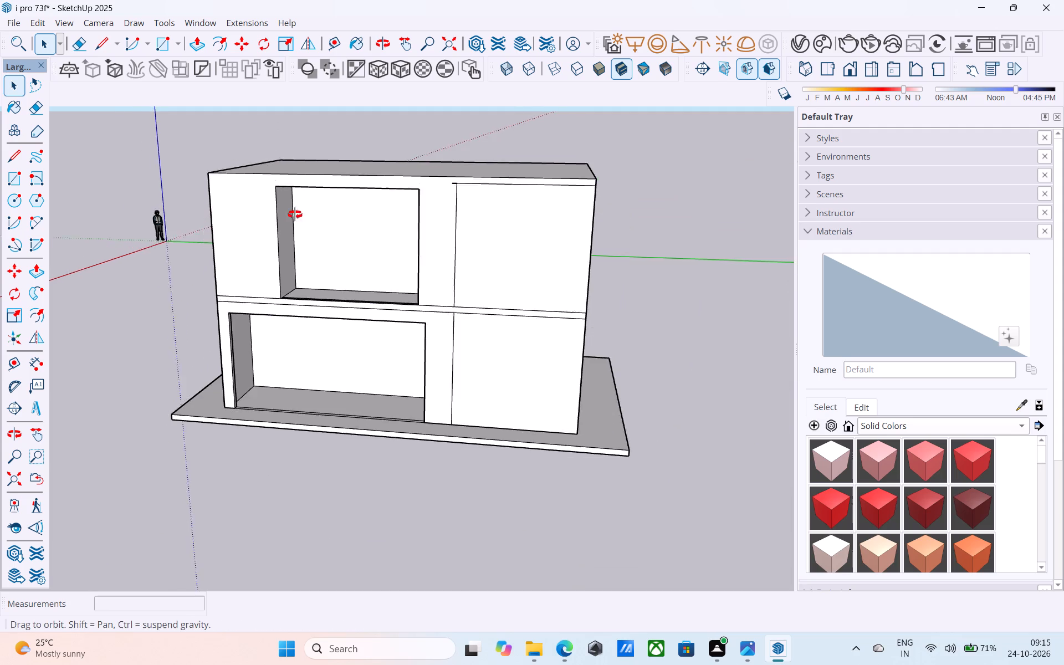
# Push/Pull the narrow front strip of the ground-floor opening's top underside downward by 1'.
pyautogui.moveTo(295, 214); pyautogui.dragTo(339, 188, button='middle')
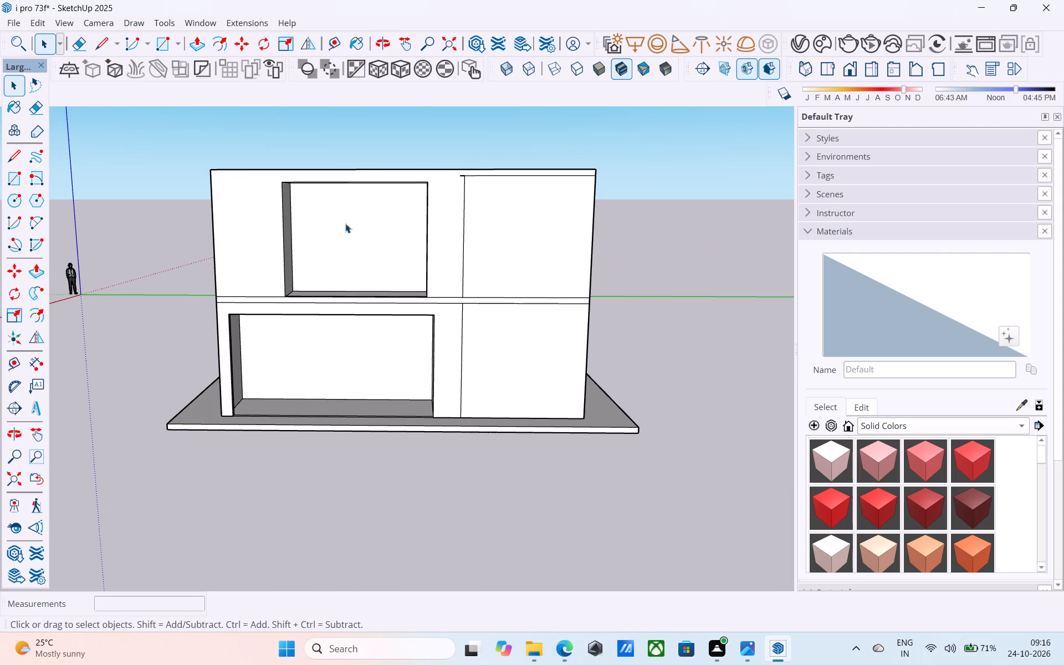
pyautogui.moveTo(326, 313); pyautogui.dragTo(339, 196, button='middle')
pyautogui.scroll(13, 345, 296)
pyautogui.moveTo(342, 302); pyautogui.dragTo(528, 267, button='middle')
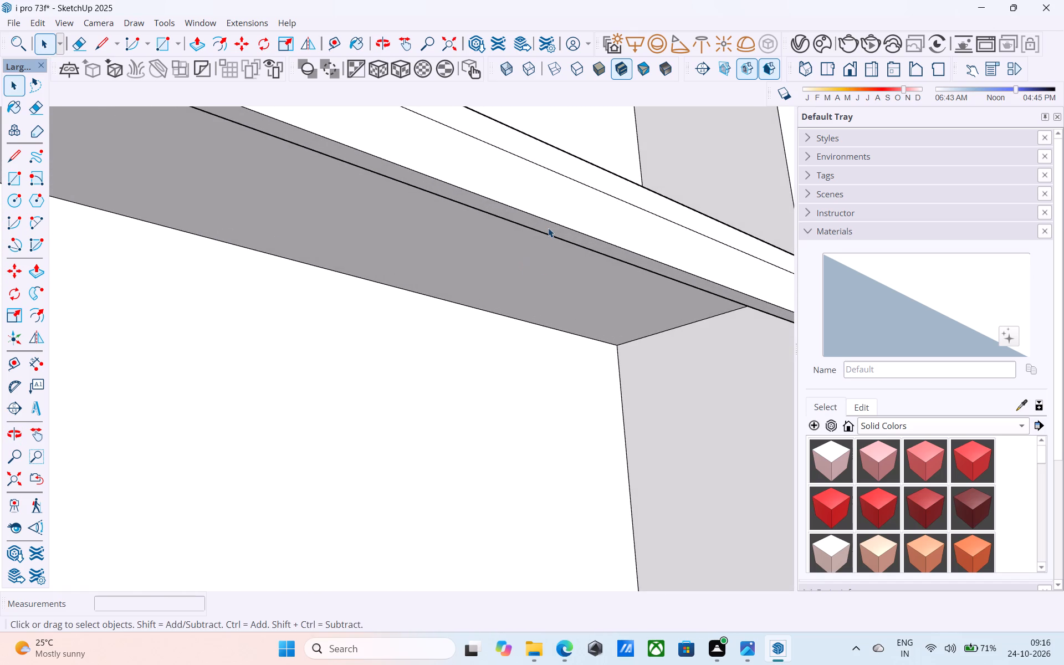
pyautogui.click(548, 227)
pyautogui.press('p')
pyautogui.click(548, 227)
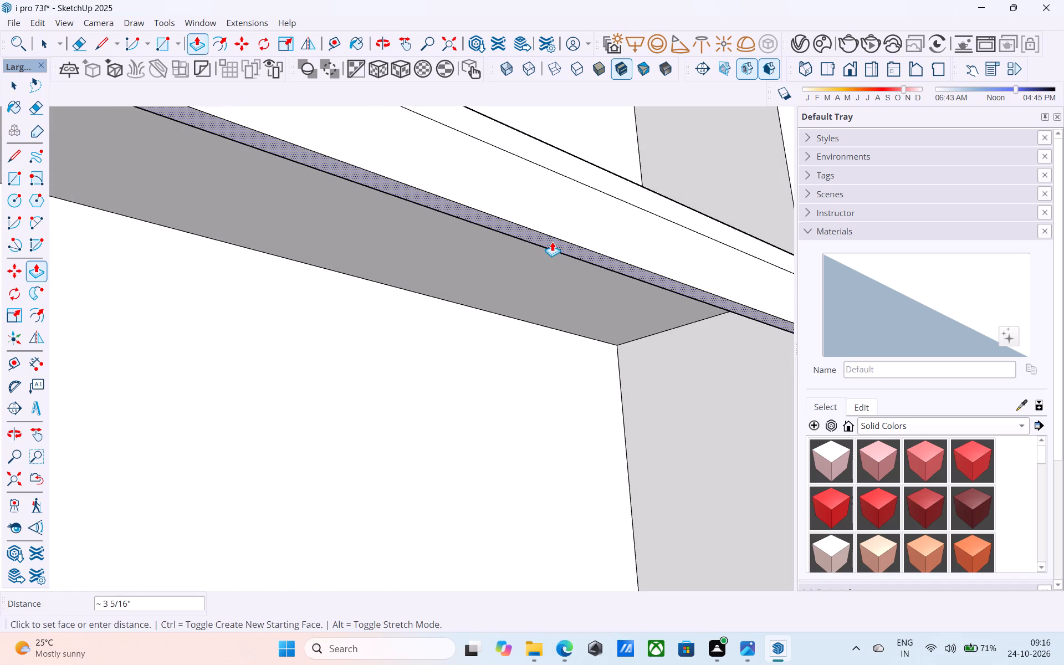
pyautogui.write("1'")
pyautogui.press('Return')
pyautogui.press('space')
# Erase the horizontal floor-band lines on the facade around the two openings, including the short stubs at the left building edge.
pyautogui.scroll(-5, 529, 191)
pyautogui.moveTo(520, 182); pyautogui.dragTo(367, 387, button='middle')
pyautogui.scroll(-2, 362, 377)
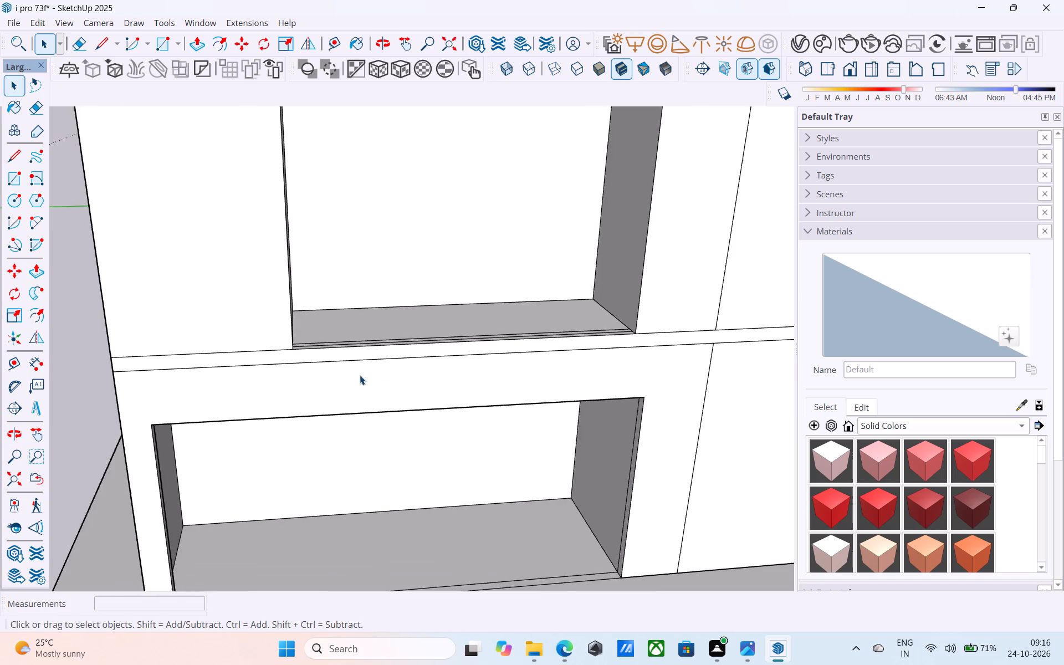
pyautogui.scroll(-6, 360, 375)
pyautogui.moveTo(360, 381); pyautogui.dragTo(356, 348, button='middle')
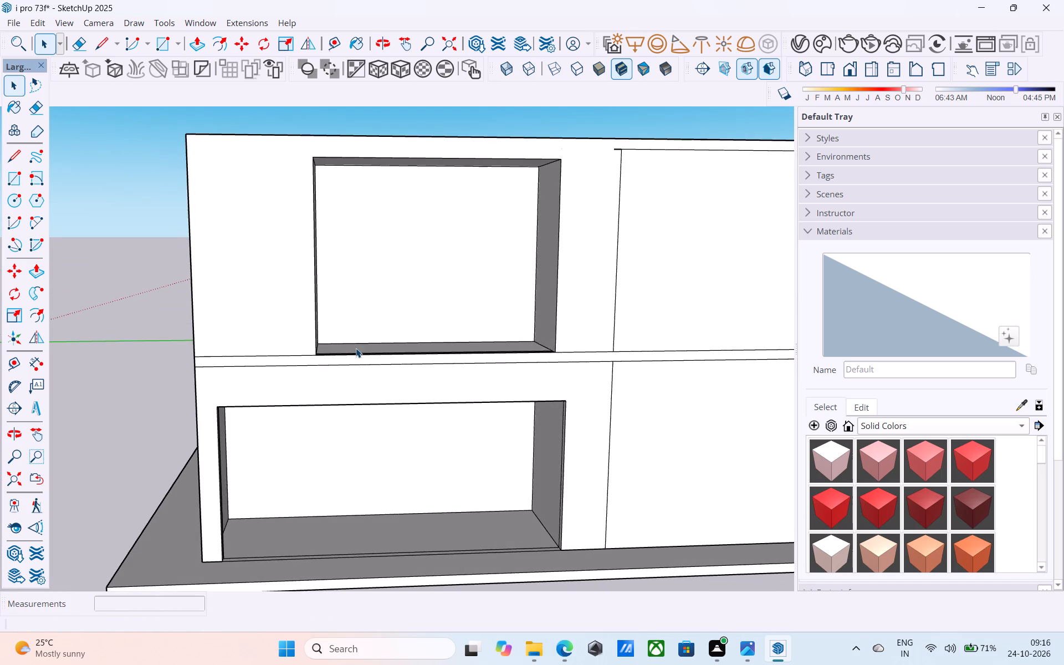
pyautogui.keyDown('shift'); pyautogui.moveTo(361, 387); pyautogui.dragTo(352, 369, button='middle'); pyautogui.keyUp('shift')
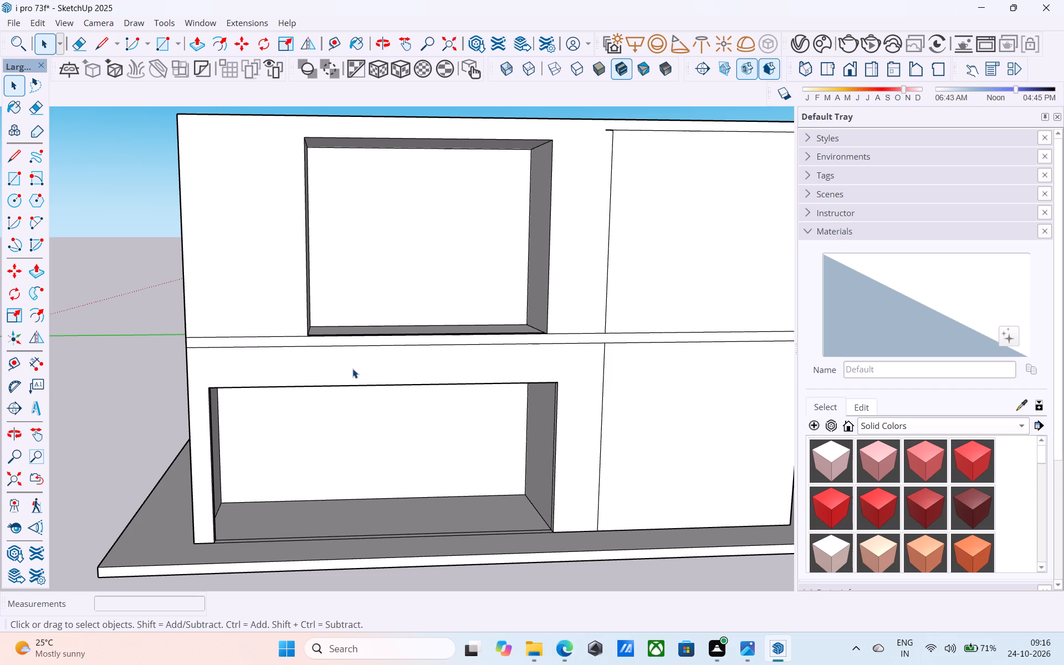
pyautogui.press('e')
pyautogui.moveTo(252, 349); pyautogui.dragTo(266, 295)
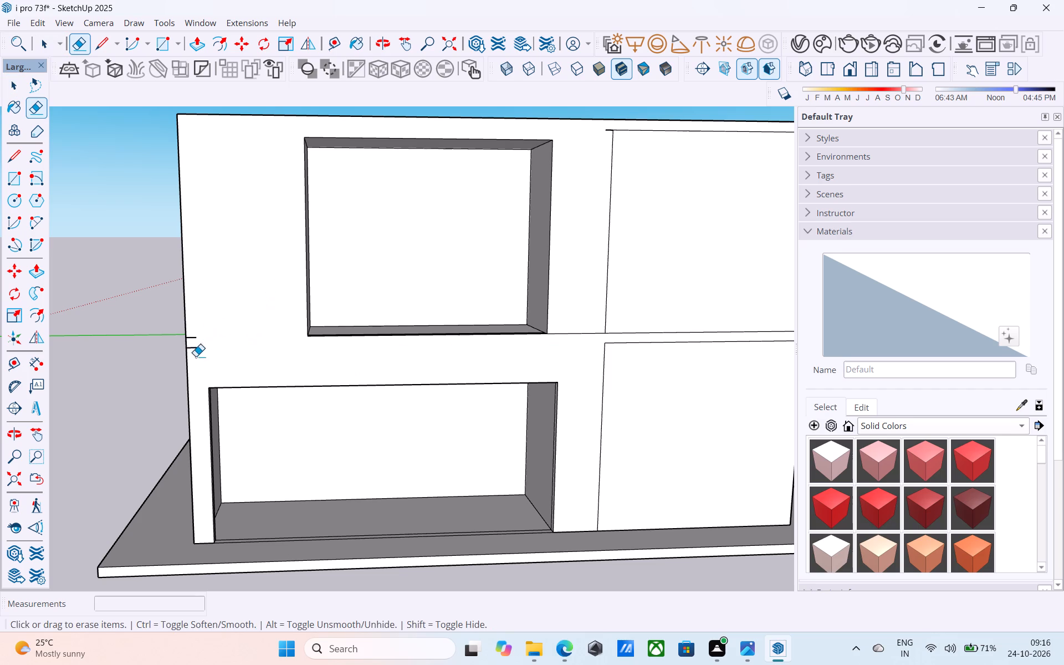
pyautogui.click(192, 354)
pyautogui.moveTo(198, 342); pyautogui.dragTo(191, 336)
pyautogui.click(194, 344)
pyautogui.press('space')
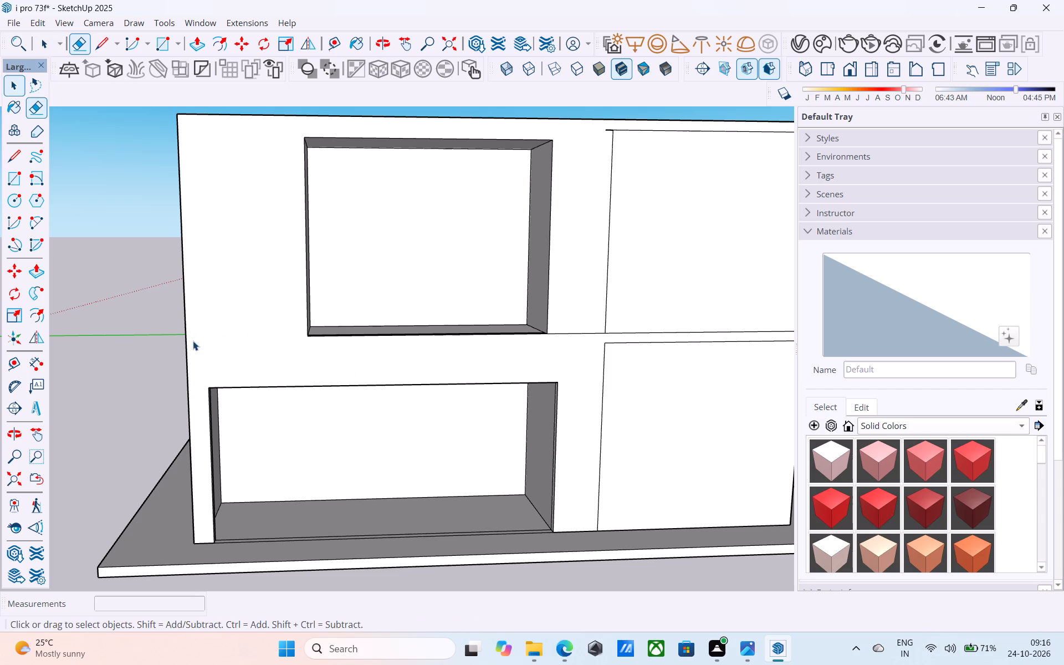
# Copy the upper opening's bottom front edge 1' straight down onto the facade.
pyautogui.scroll(-6, 212, 320)
pyautogui.moveTo(285, 304); pyautogui.dragTo(285, 345, button='middle')
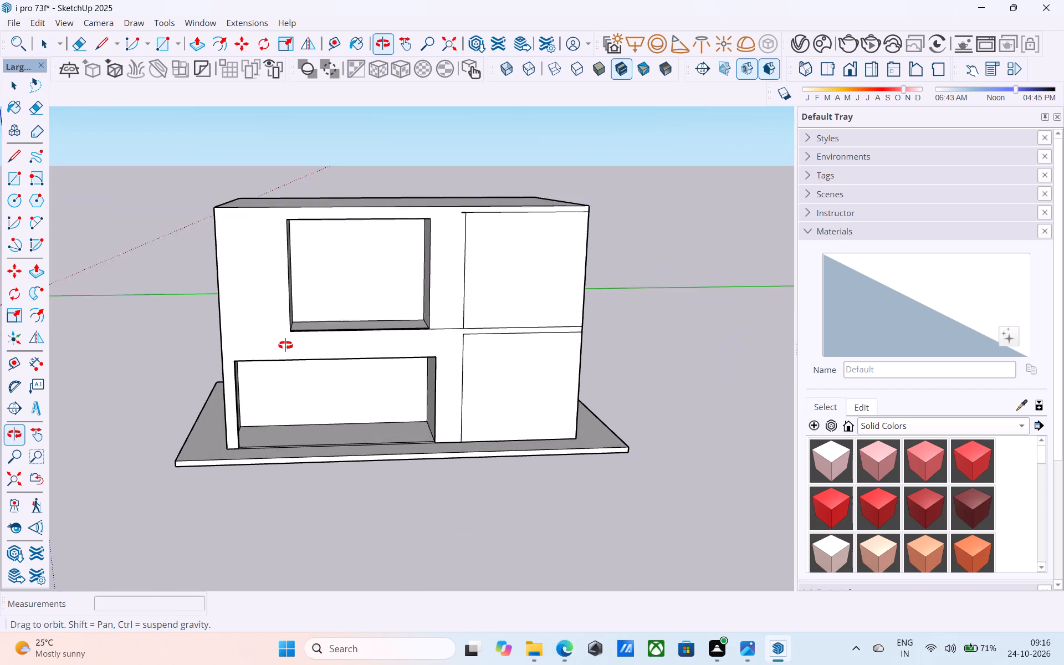
pyautogui.moveTo(285, 345); pyautogui.dragTo(287, 347, button='middle')
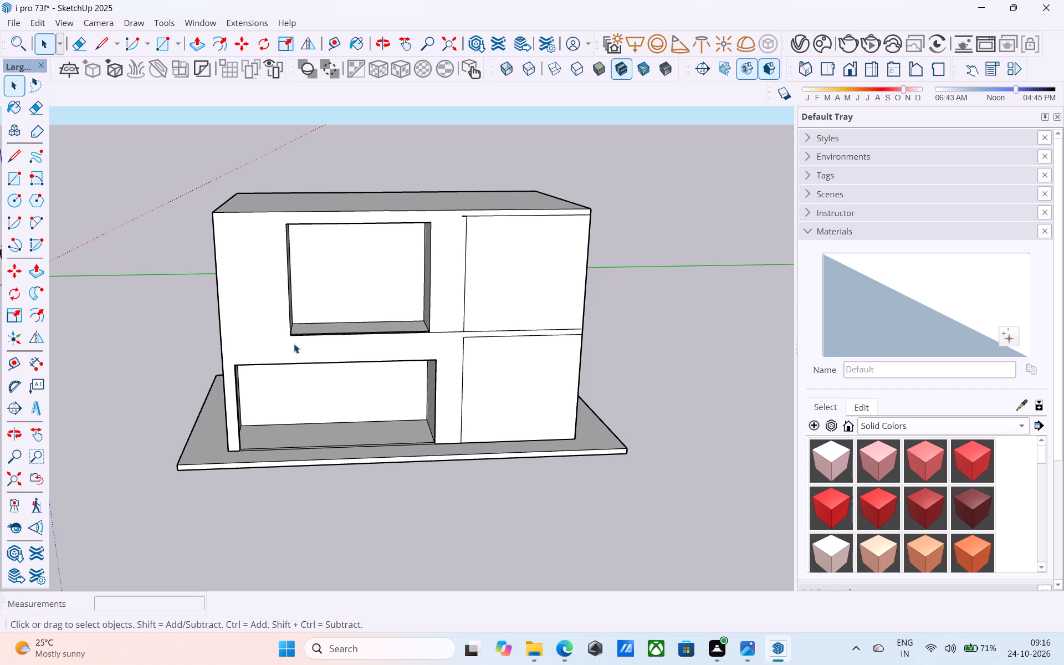
pyautogui.scroll(5, 347, 342)
pyautogui.moveTo(344, 339); pyautogui.dragTo(333, 331, button='middle')
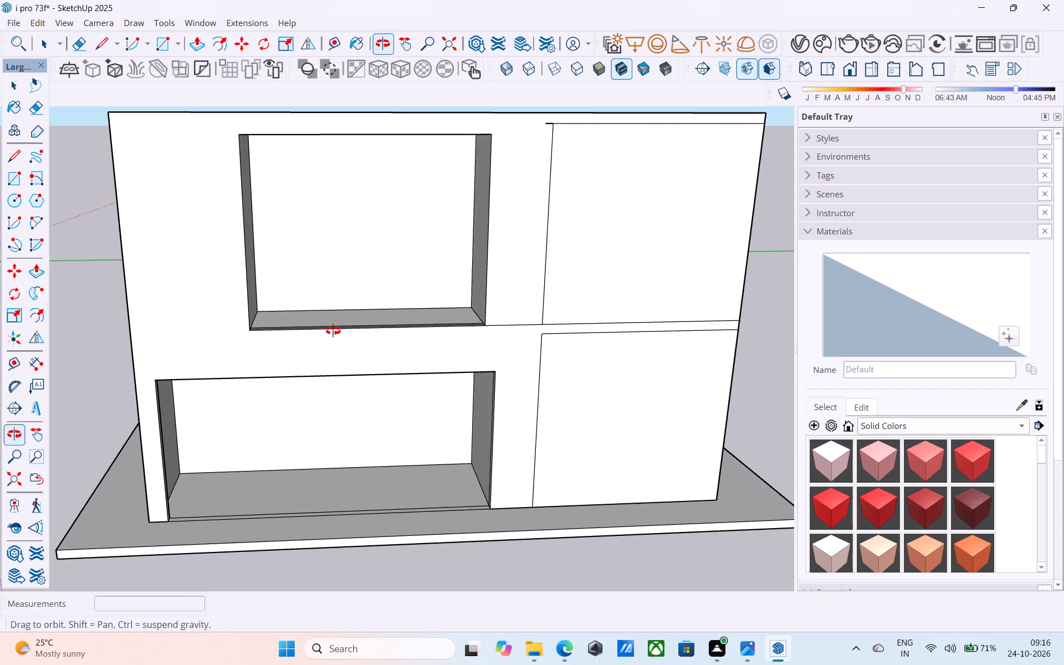
pyautogui.moveTo(333, 331); pyautogui.dragTo(335, 308, button='middle')
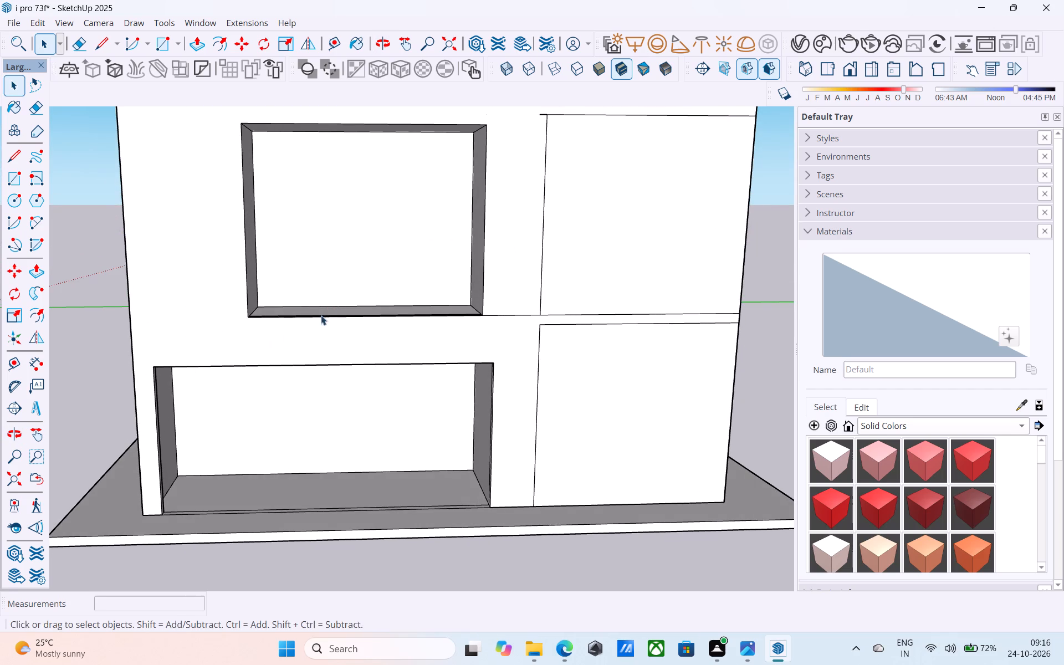
pyautogui.moveTo(288, 332); pyautogui.dragTo(121, 400, button='middle')
pyautogui.scroll(7, 265, 393)
pyautogui.moveTo(428, 335); pyautogui.dragTo(312, 370, button='middle')
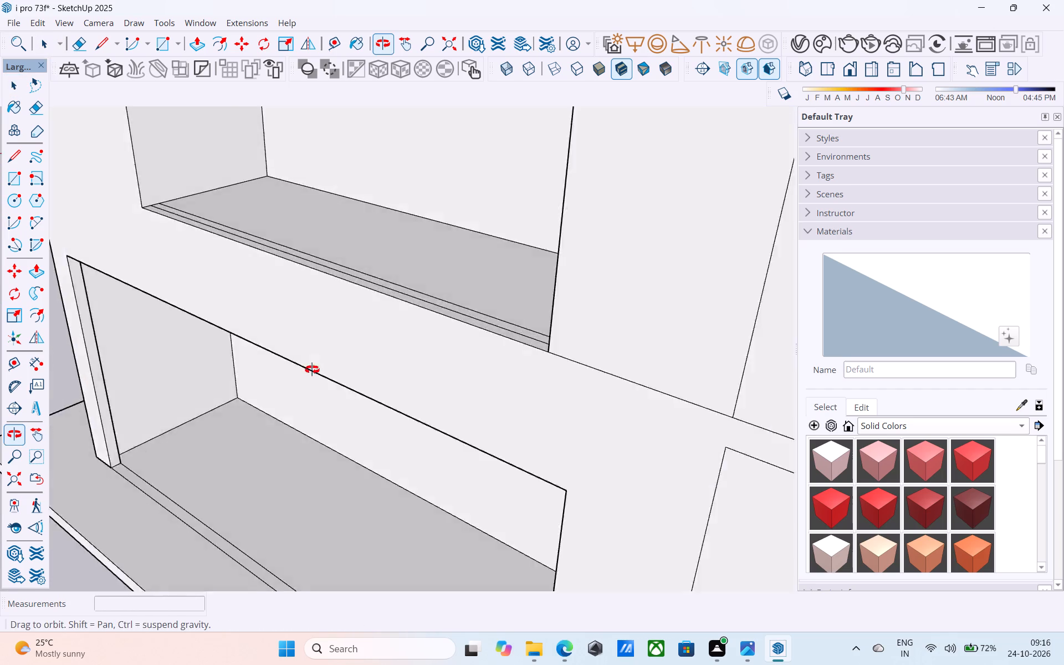
pyautogui.moveTo(312, 370); pyautogui.dragTo(299, 372, button='middle')
pyautogui.click(442, 373)
pyautogui.press('m')
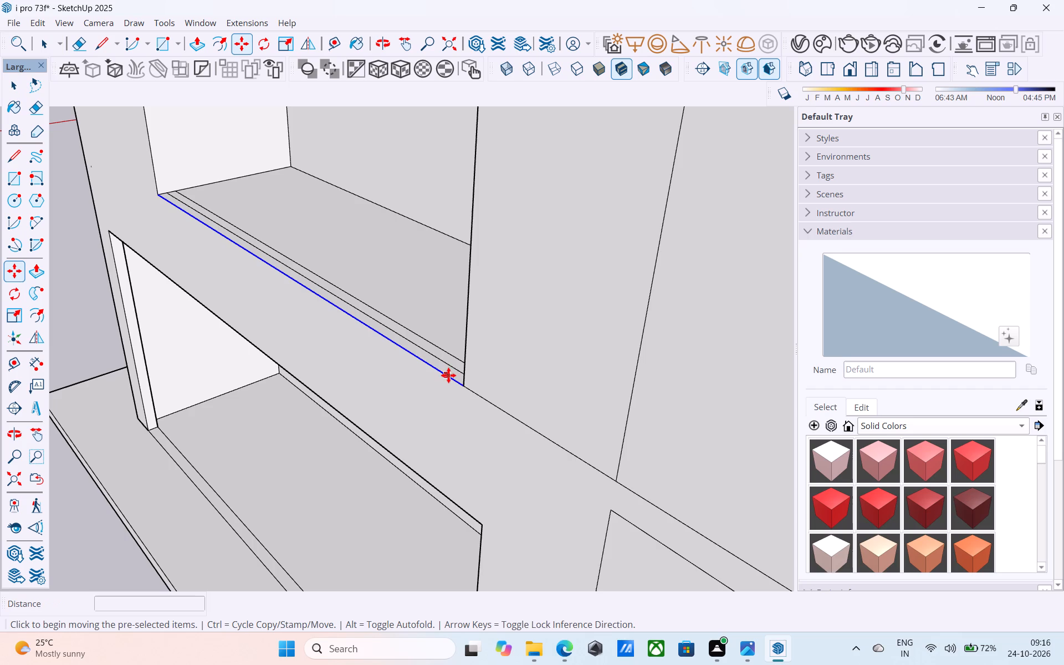
pyautogui.click(467, 386)
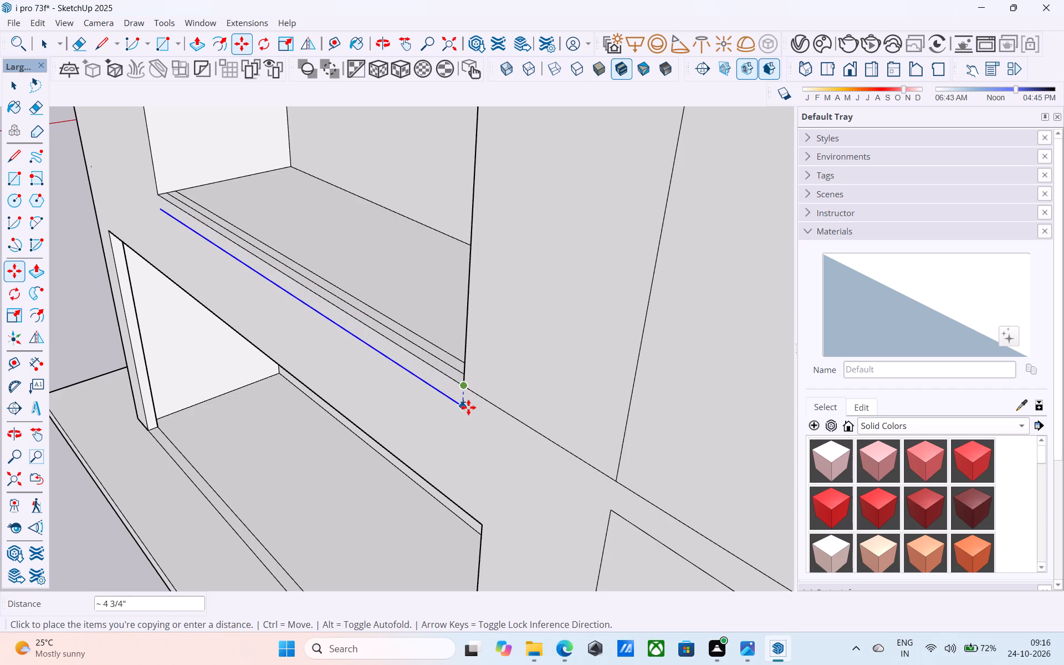
pyautogui.write("1'")
pyautogui.press('Return')
# Copy the upper opening's right vertical edge 1' outward toward the right wall panel.
pyautogui.keyDown('shift'); pyautogui.moveTo(456, 406); pyautogui.dragTo(298, 429, button='middle'); pyautogui.keyUp('shift')
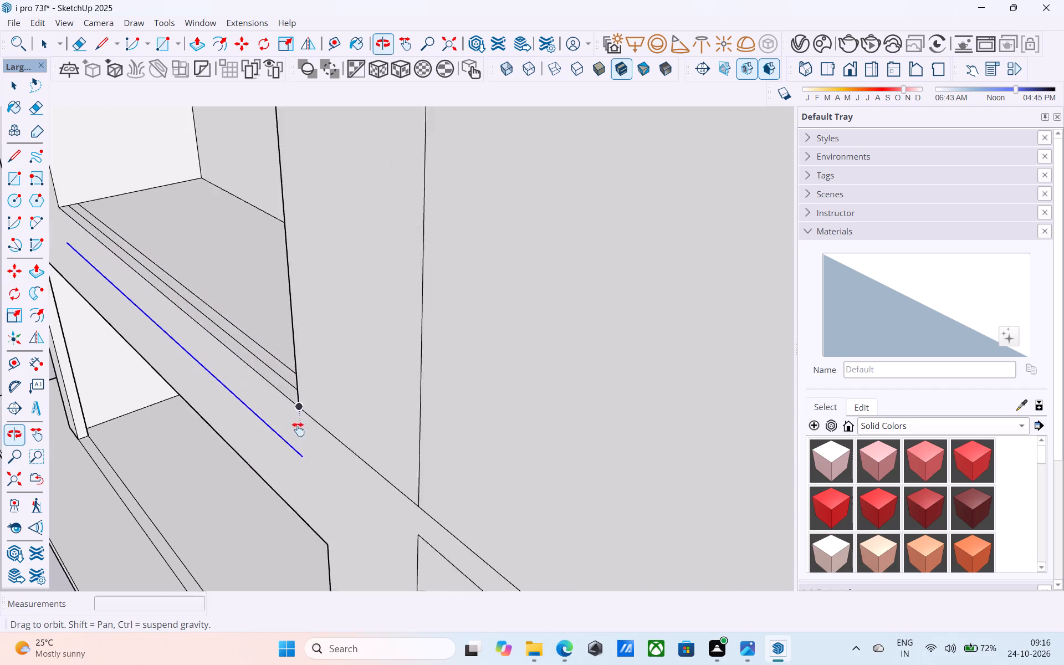
pyautogui.keyDown('shift'); pyautogui.moveTo(298, 429); pyautogui.dragTo(468, 368, button='middle'); pyautogui.keyUp('shift')
pyautogui.press('space')
pyautogui.click(450, 351)
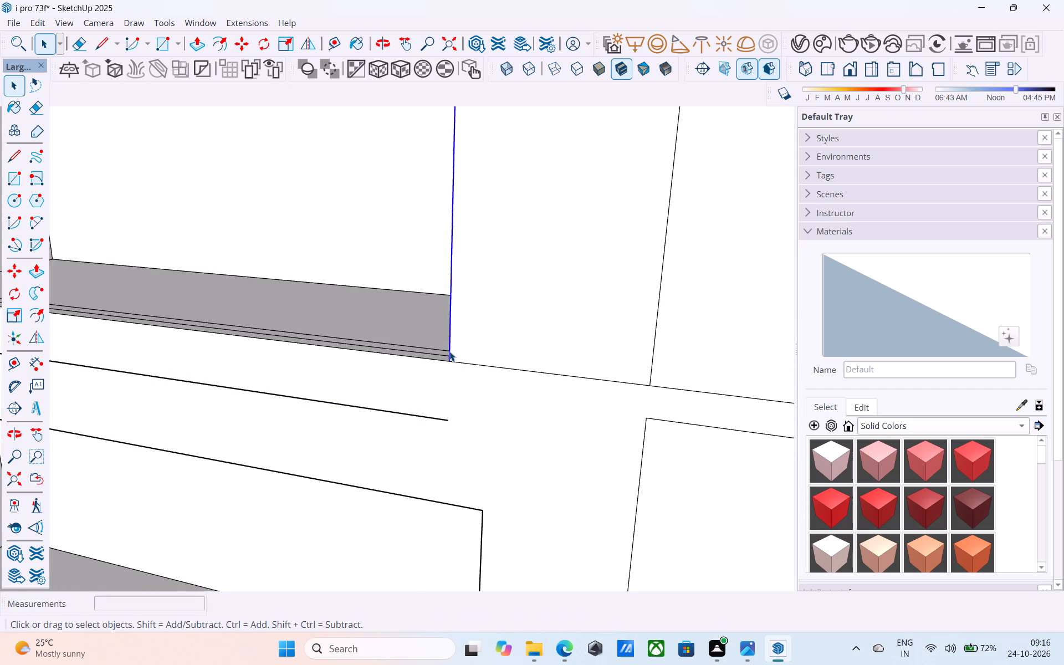
pyautogui.press('m')
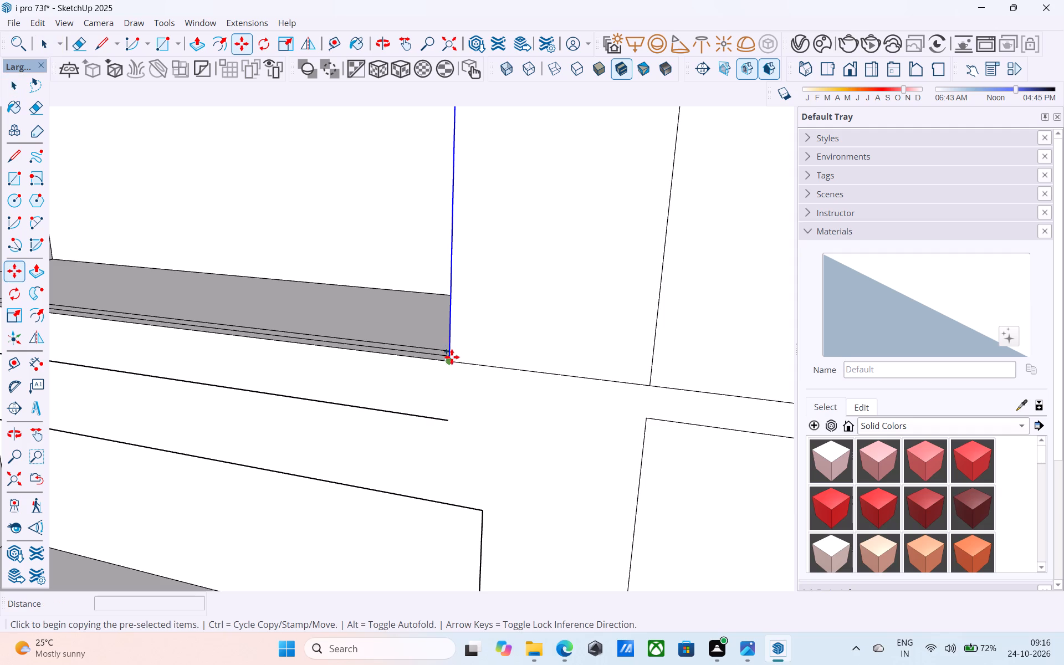
pyautogui.click(452, 358)
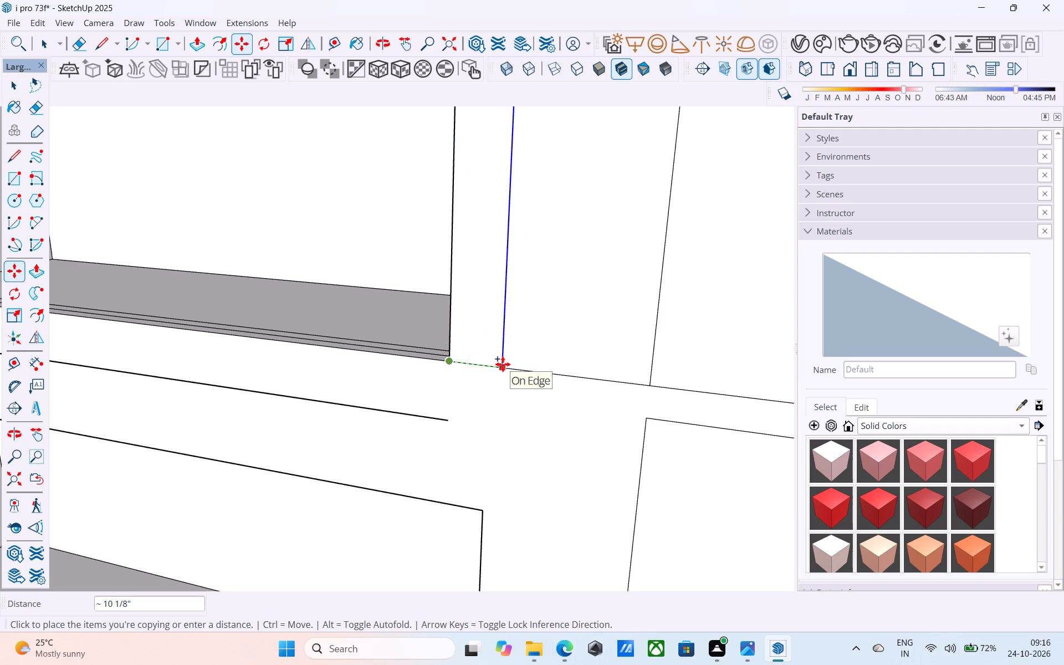
pyautogui.press('1')
pyautogui.press("'")
pyautogui.press('Return')
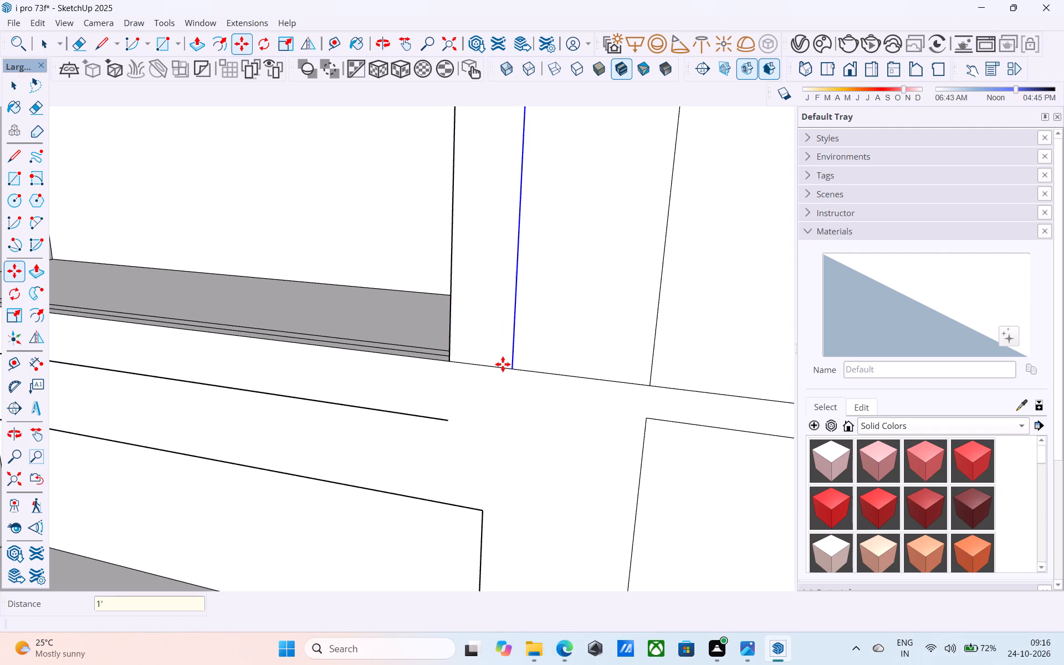
# Examine the front facade, its copied edges and the roof from several angles.
pyautogui.scroll(-19, 503, 364)
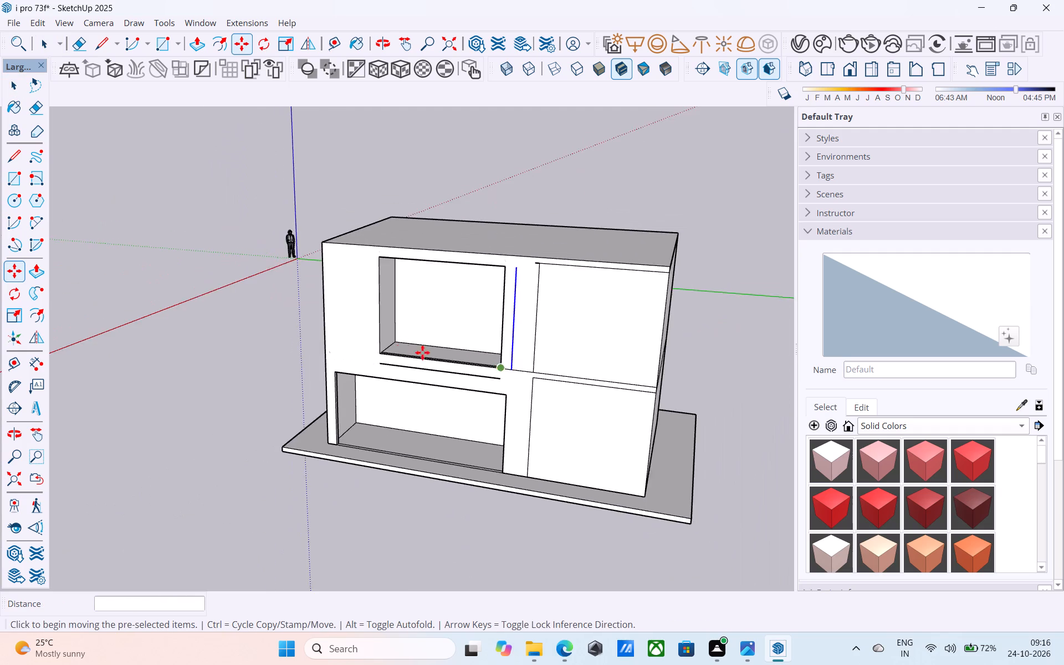
pyautogui.moveTo(397, 346); pyautogui.dragTo(598, 323, button='middle')
pyautogui.keyDown('shift'); pyautogui.moveTo(525, 306); pyautogui.dragTo(551, 324, button='middle'); pyautogui.keyUp('shift')
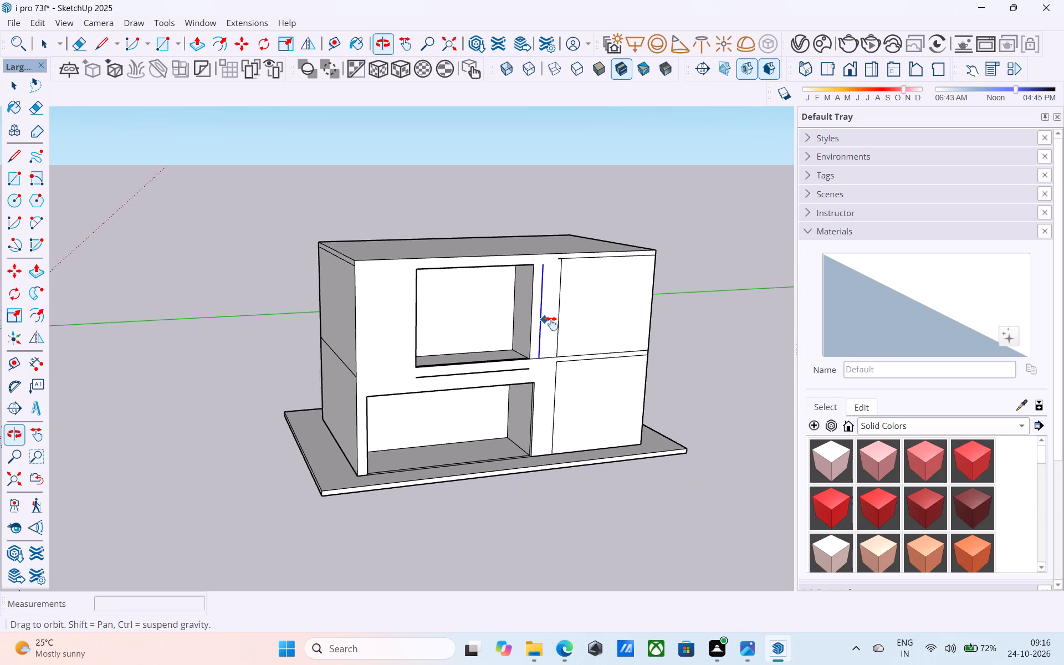
pyautogui.keyDown('shift'); pyautogui.moveTo(551, 324); pyautogui.dragTo(548, 336, button='middle'); pyautogui.keyUp('shift')
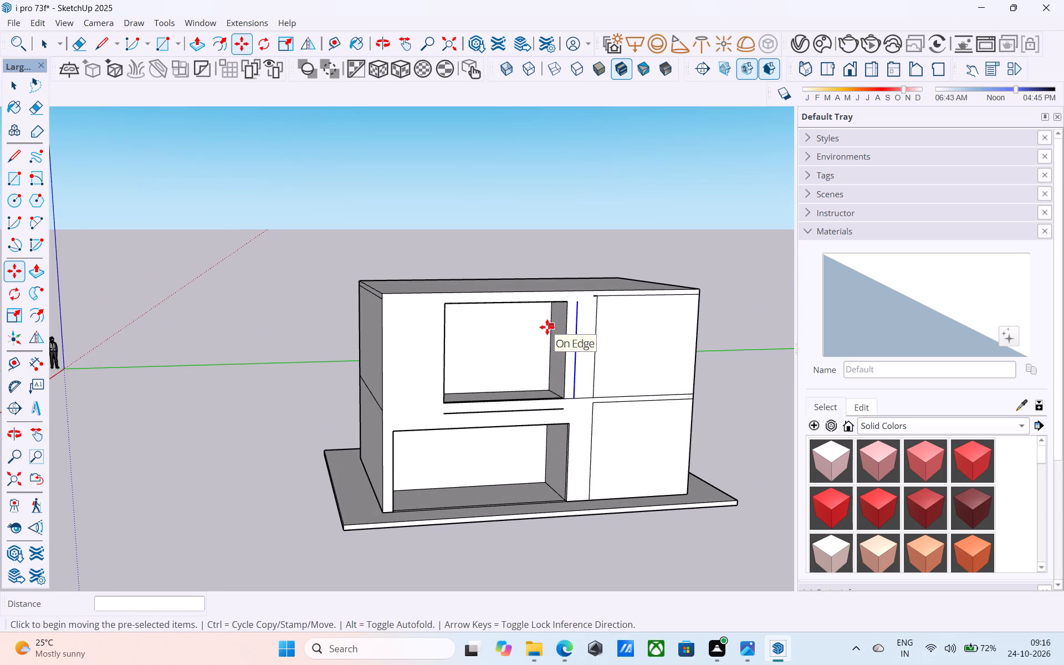
pyautogui.scroll(-3, 547, 327)
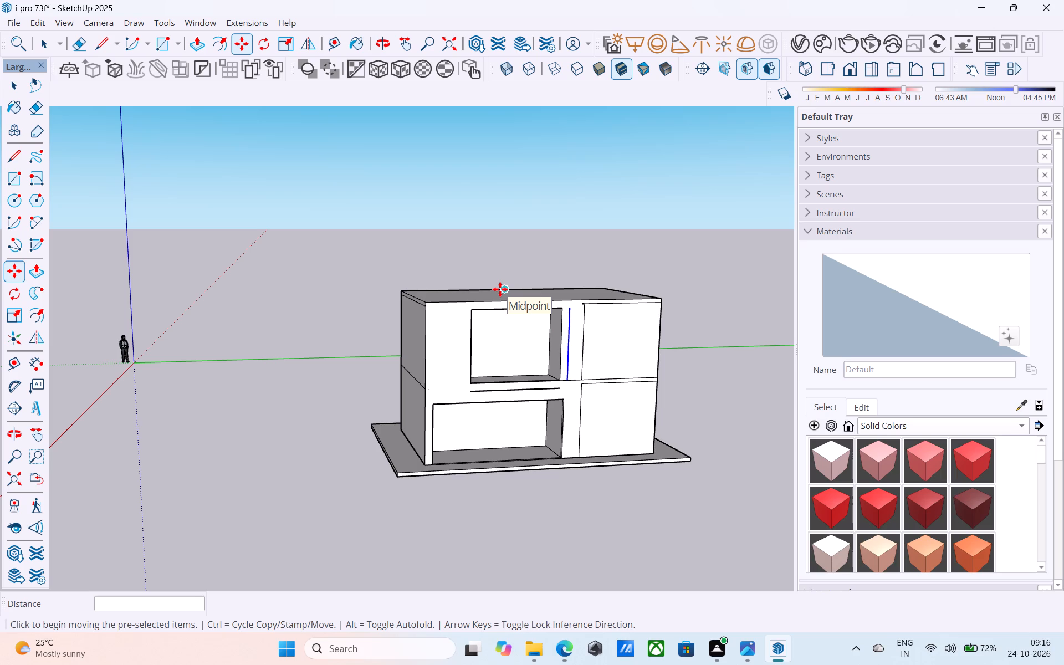
pyautogui.scroll(4, 500, 289)
pyautogui.scroll(-4, 500, 289)
pyautogui.moveTo(500, 289); pyautogui.dragTo(505, 319, button='middle')
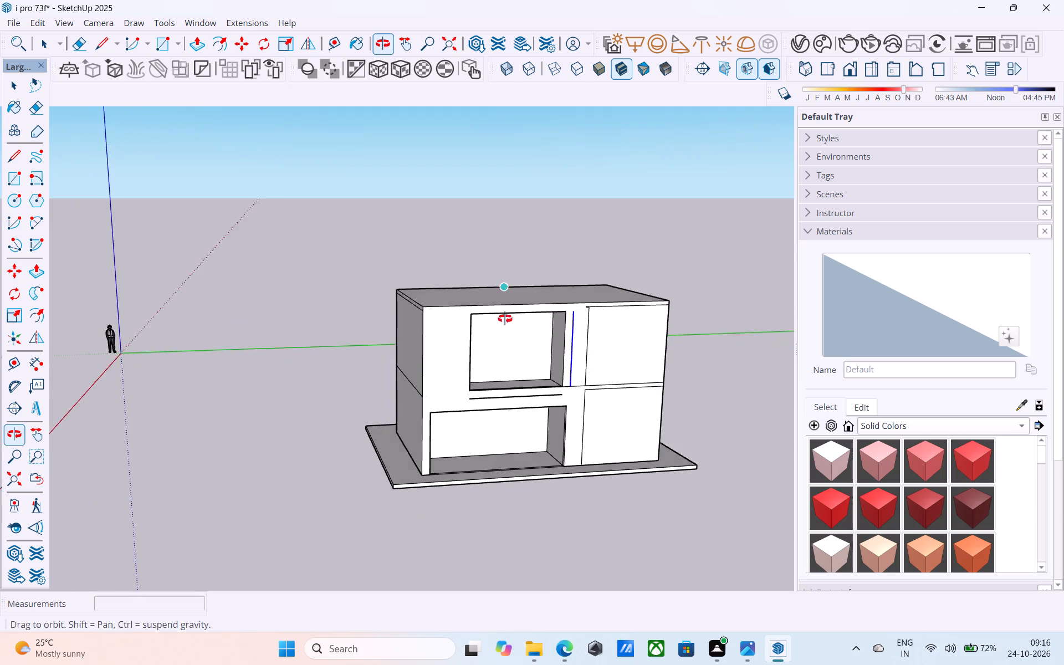
pyautogui.moveTo(505, 319); pyautogui.dragTo(504, 383, button='middle')
pyautogui.scroll(4, 499, 340)
pyautogui.press('space')
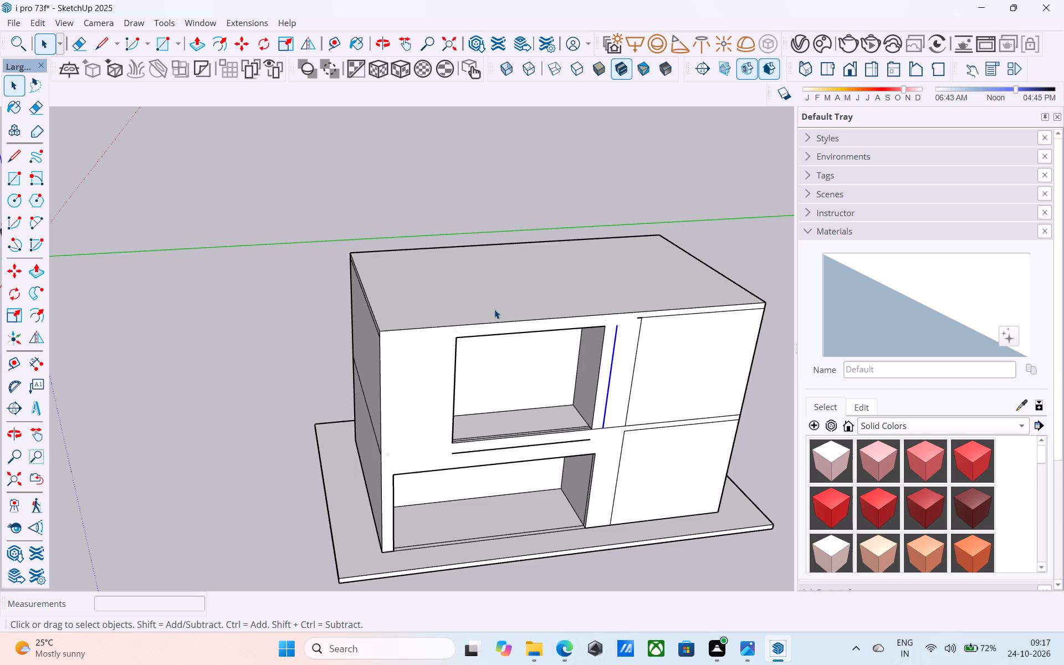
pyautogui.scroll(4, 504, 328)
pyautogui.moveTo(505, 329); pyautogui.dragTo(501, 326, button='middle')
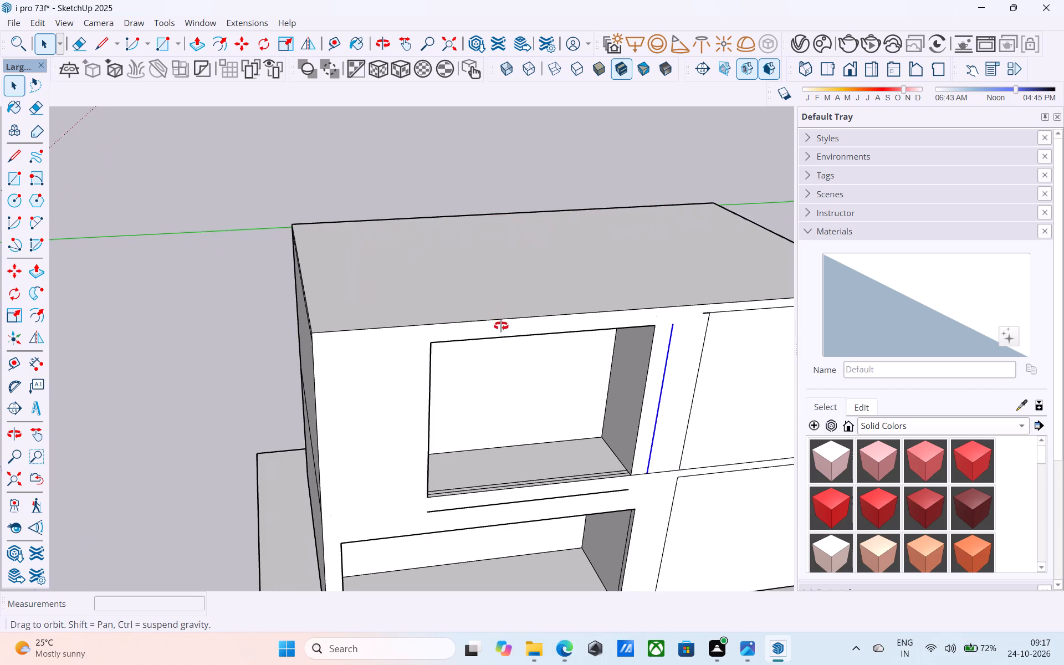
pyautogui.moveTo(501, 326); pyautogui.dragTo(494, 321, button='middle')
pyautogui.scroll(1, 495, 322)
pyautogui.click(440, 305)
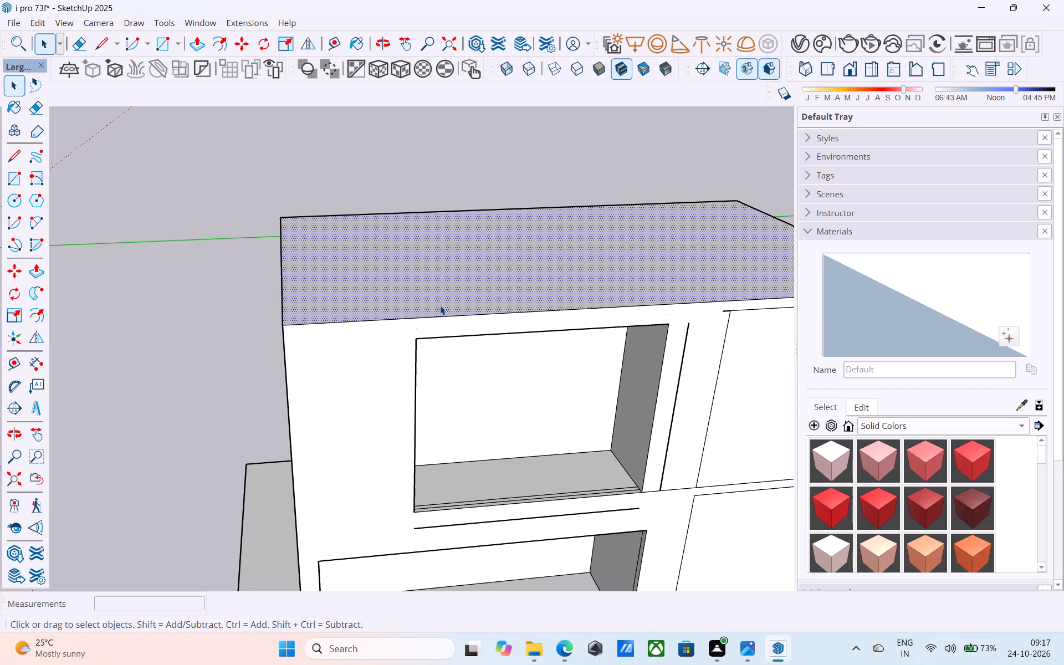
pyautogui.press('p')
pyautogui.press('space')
# Offset the outline of the roof's top face inward by 6".
pyautogui.scroll(-5, 440, 305)
pyautogui.moveTo(354, 325); pyautogui.dragTo(332, 418, button='middle')
pyautogui.click(401, 339)
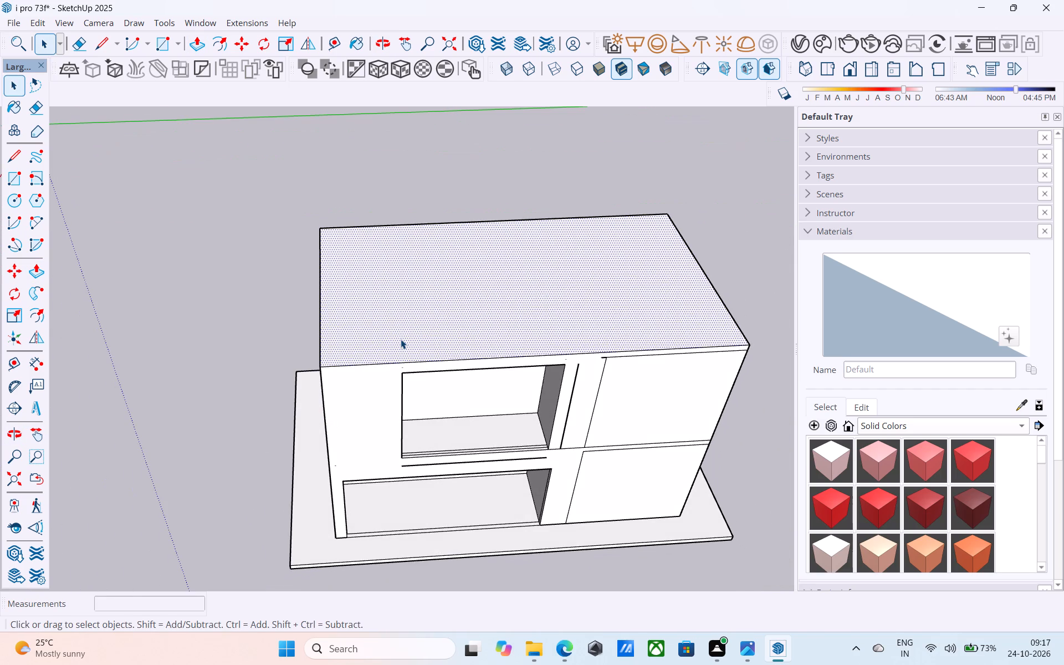
pyautogui.press('f')
pyautogui.click(401, 339)
pyautogui.press('6')
pyautogui.hotkey('shift', '"')
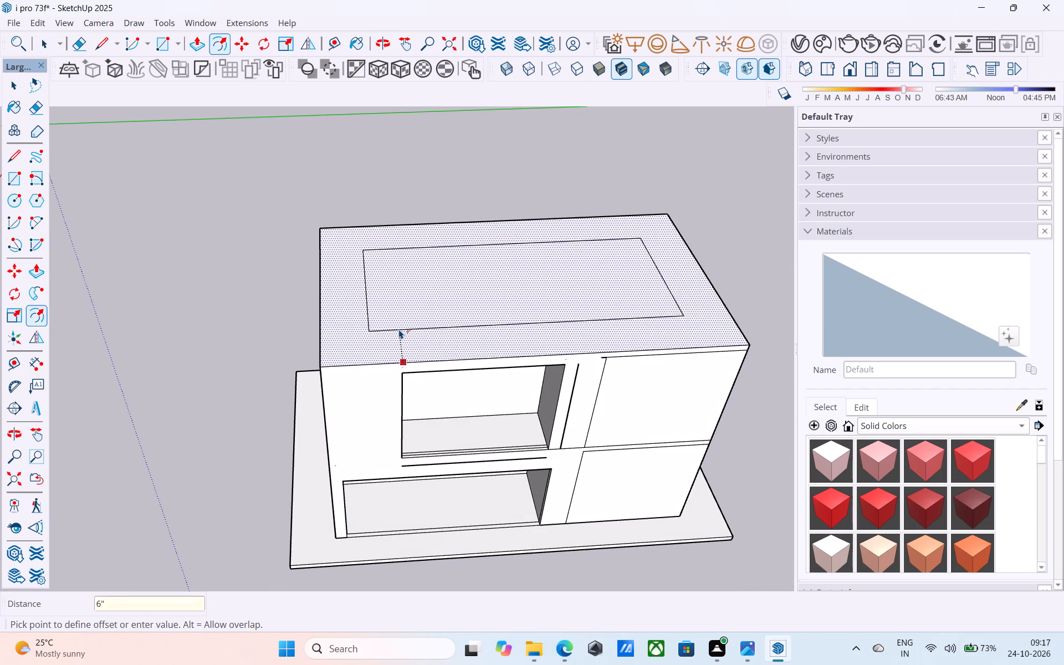
pyautogui.press('Return')
pyautogui.press('space')
pyautogui.press('space')
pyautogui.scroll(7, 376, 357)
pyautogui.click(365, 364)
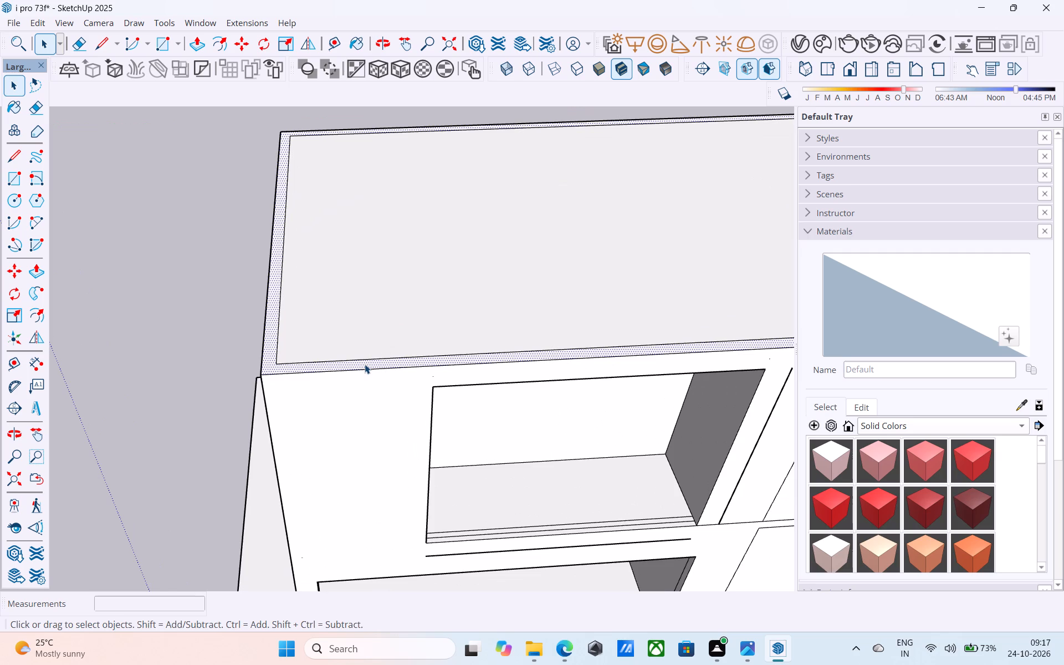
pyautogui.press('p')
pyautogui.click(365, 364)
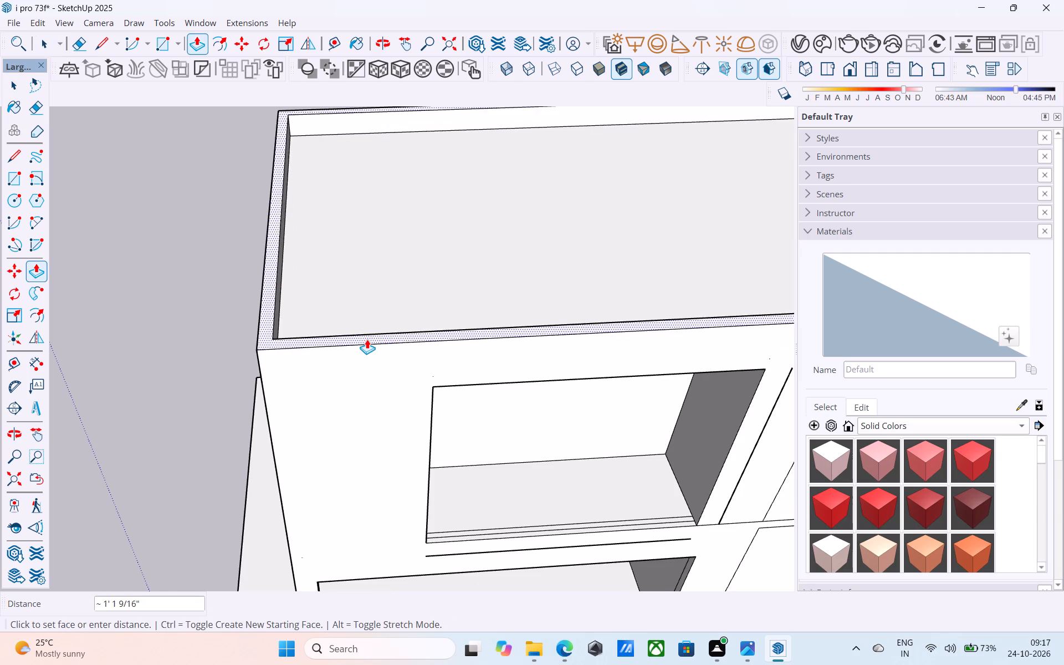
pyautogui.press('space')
# Push/Pull the narrow rim face around the roof upward by 10' to raise the third-level walls.
pyautogui.scroll(-6, 95, 336)
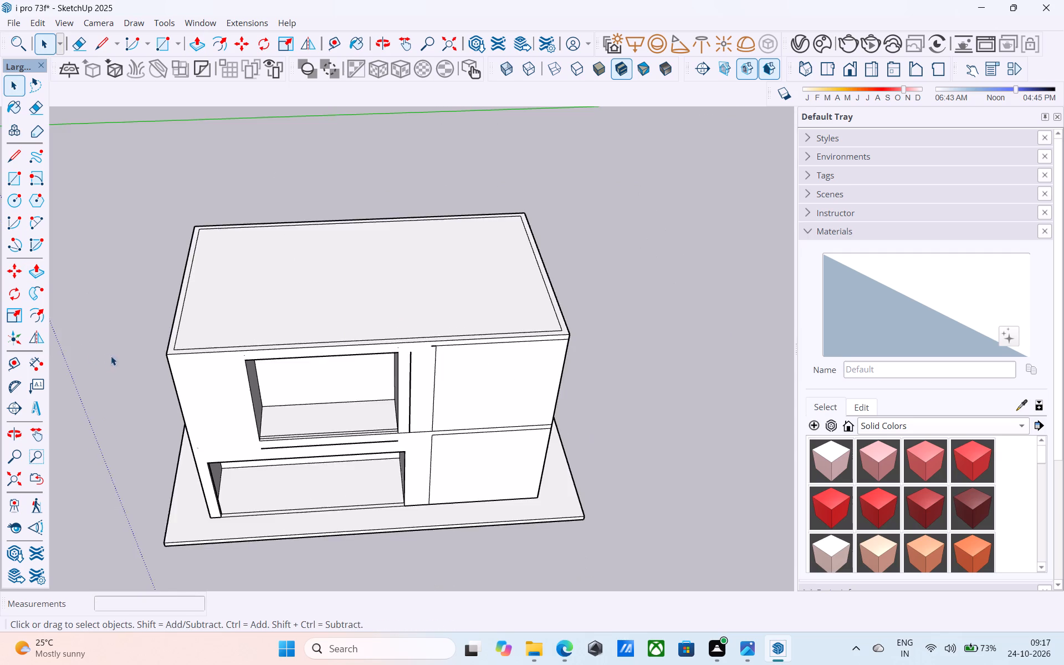
pyautogui.scroll(-5, 142, 364)
pyautogui.moveTo(272, 369); pyautogui.dragTo(139, 367, button='middle')
pyautogui.scroll(7, 348, 348)
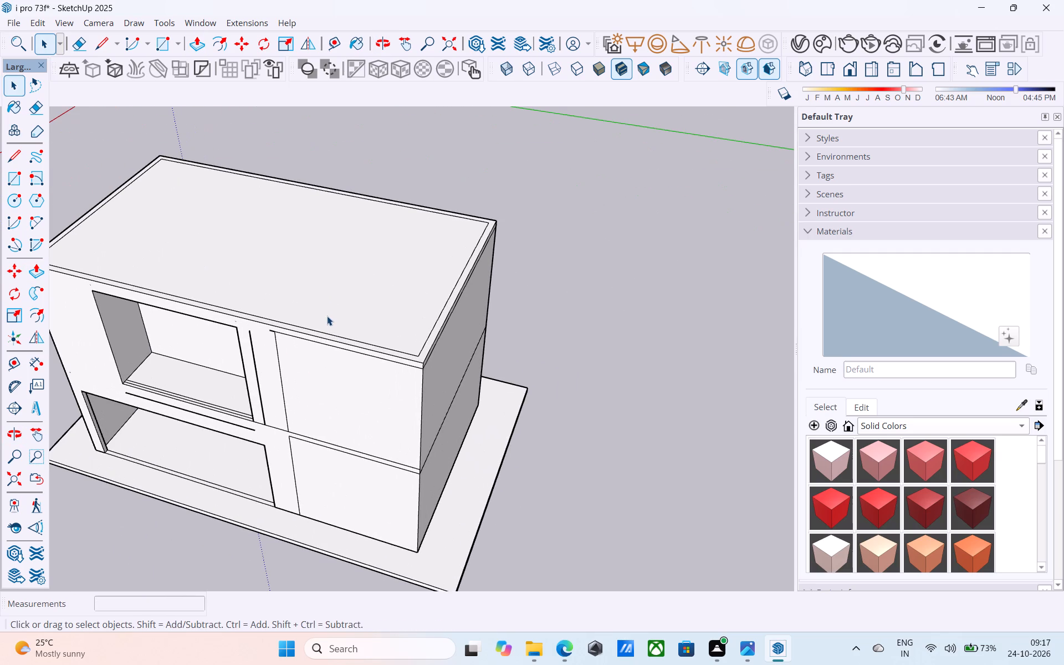
pyautogui.scroll(13, 403, 365)
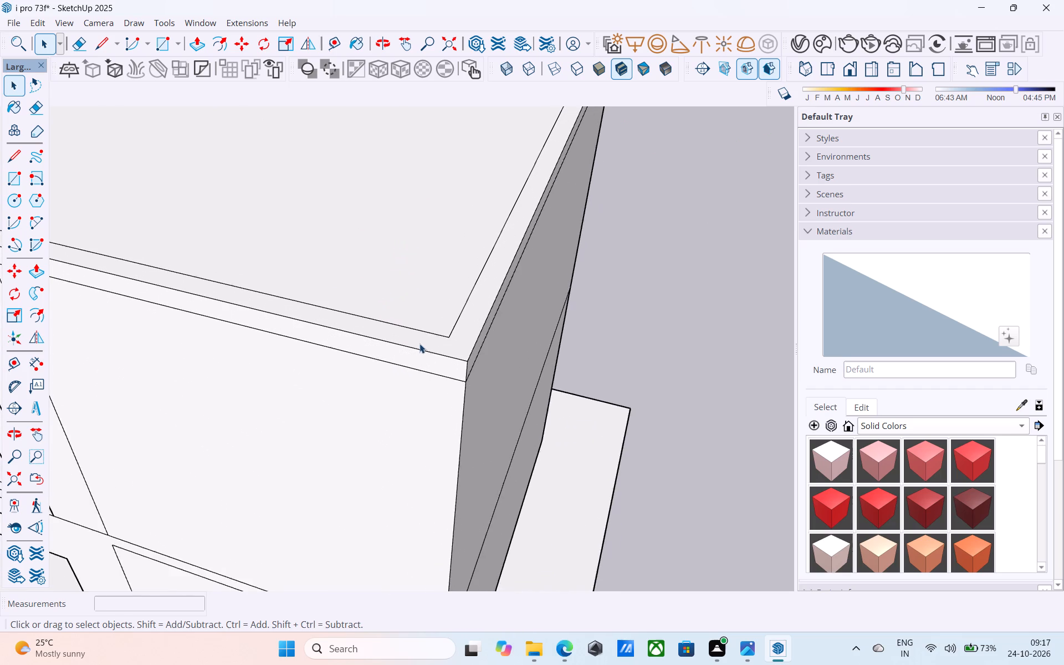
pyautogui.click(421, 341)
pyautogui.press('p')
pyautogui.click(421, 341)
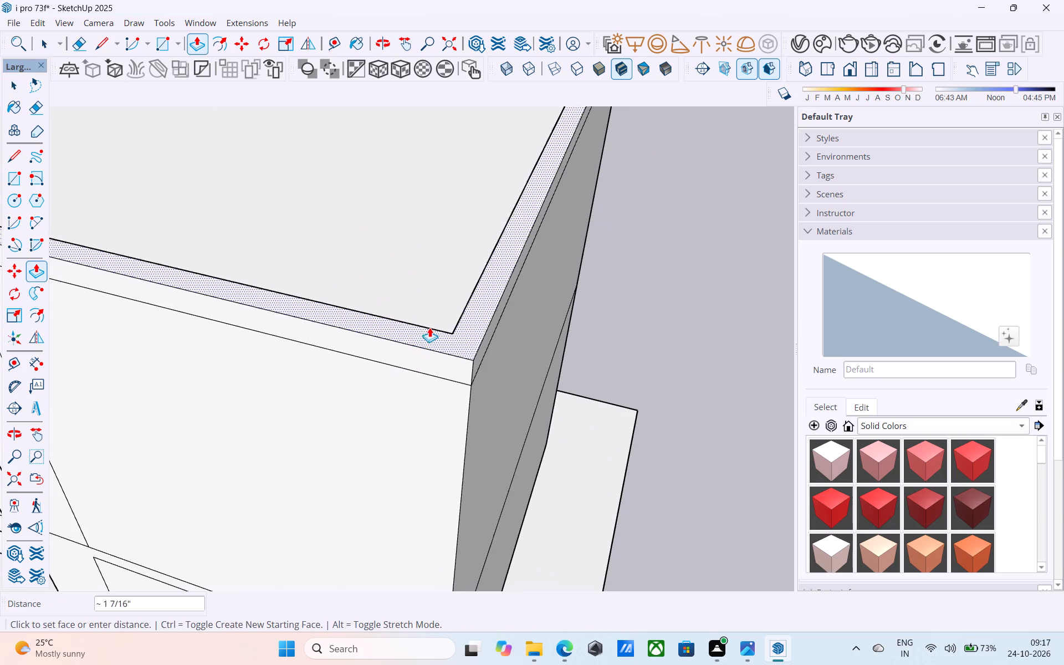
pyautogui.write("10'")
pyautogui.press('Return')
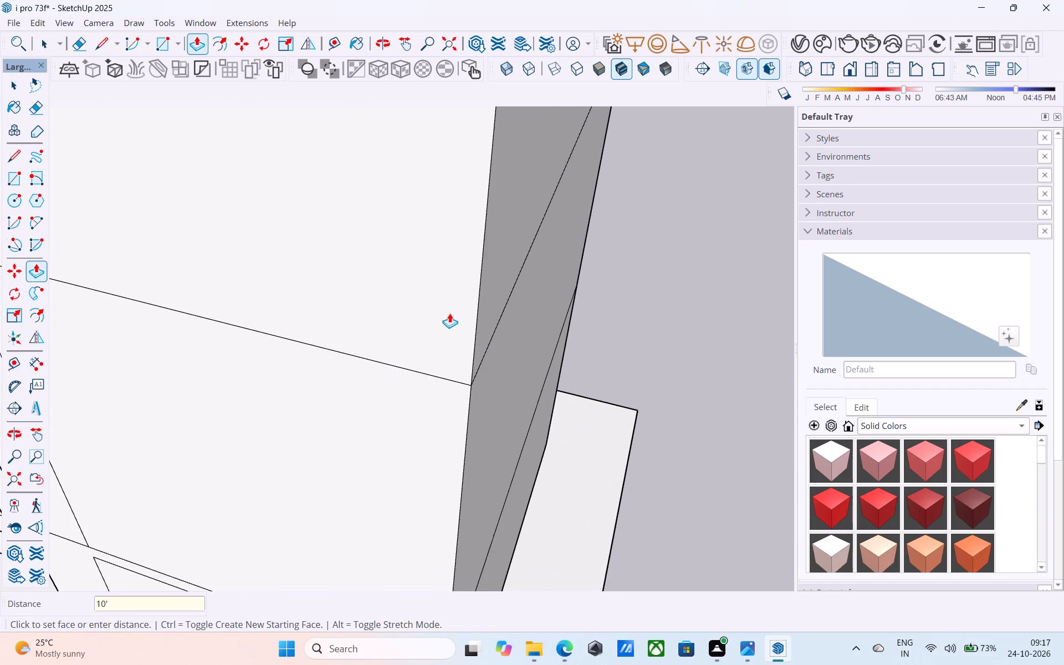
pyautogui.press('space')
# Examine the raised rim walls and the front facade from several angles.
pyautogui.scroll(-20, 447, 309)
pyautogui.moveTo(402, 360); pyautogui.dragTo(433, 245, button='middle')
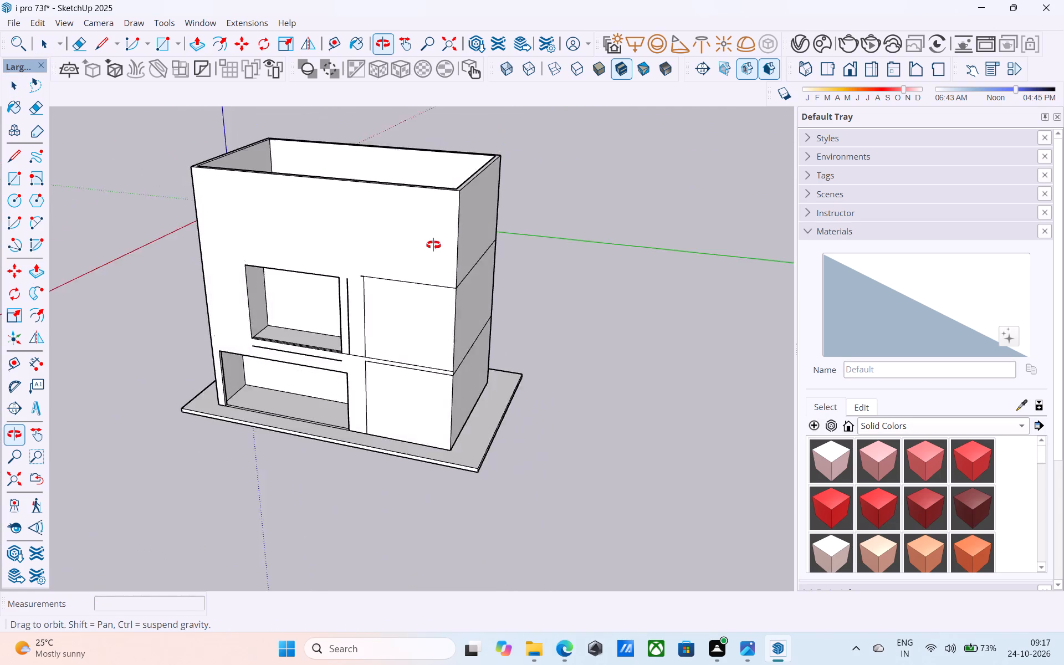
pyautogui.moveTo(433, 245); pyautogui.dragTo(572, 187, button='middle')
pyautogui.keyDown('shift'); pyautogui.moveTo(375, 282); pyautogui.dragTo(484, 428, button='middle'); pyautogui.keyUp('shift')
pyautogui.keyDown('shift'); pyautogui.moveTo(463, 307); pyautogui.dragTo(463, 314, button='middle'); pyautogui.keyUp('shift')
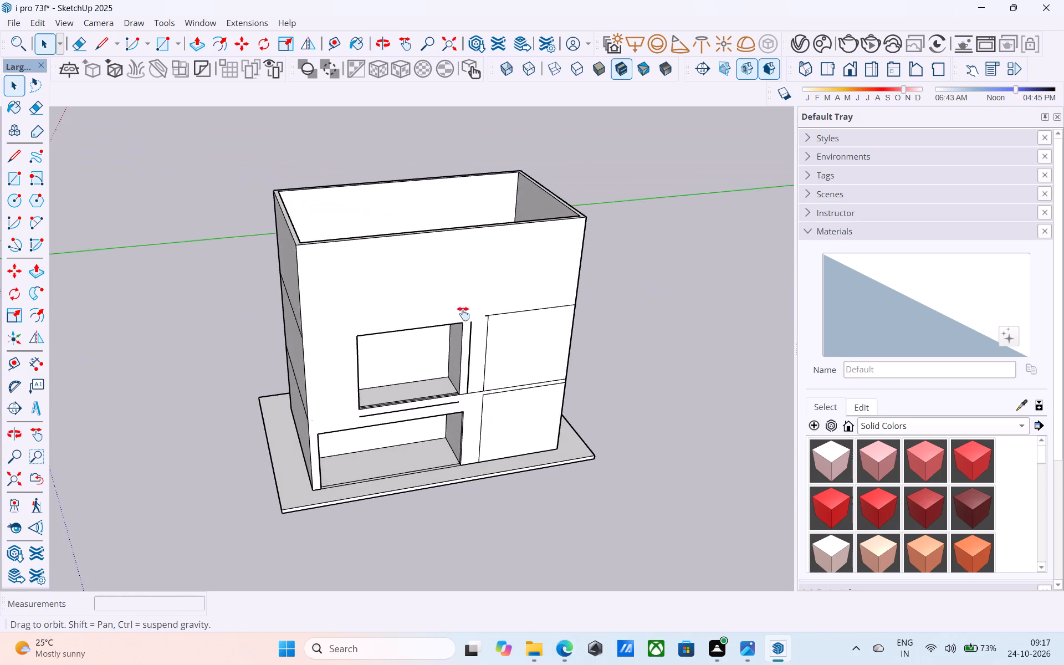
pyautogui.keyDown('shift'); pyautogui.moveTo(463, 314); pyautogui.dragTo(629, 523, button='middle'); pyautogui.keyUp('shift')
pyautogui.moveTo(522, 405); pyautogui.dragTo(255, 258, button='middle')
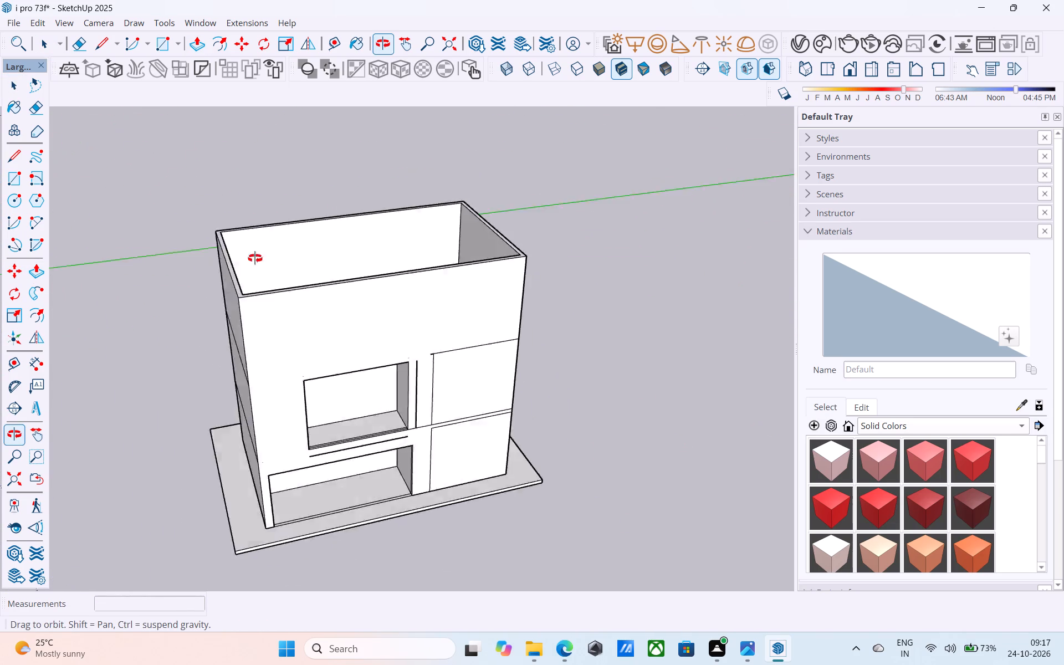
pyautogui.moveTo(255, 258); pyautogui.dragTo(191, 249, button='middle')
pyautogui.moveTo(244, 341); pyautogui.dragTo(339, 193, button='middle')
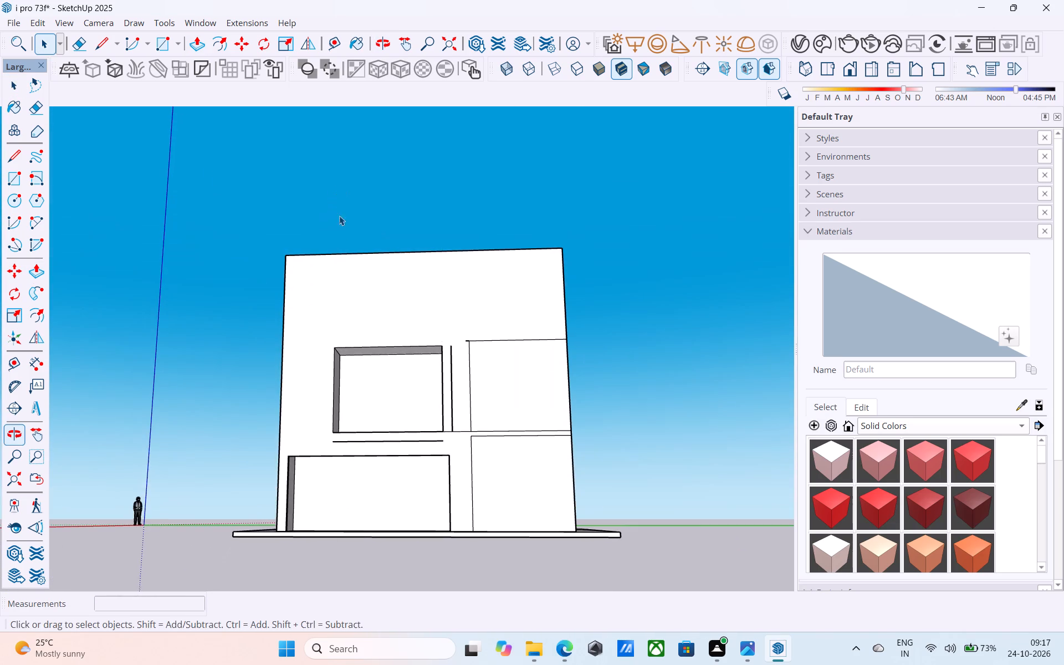
# Push/Pull the underside face at the top of the upper front opening upward to make the opening taller.
pyautogui.scroll(6, 391, 332)
pyautogui.moveTo(390, 332); pyautogui.dragTo(375, 269, button='middle')
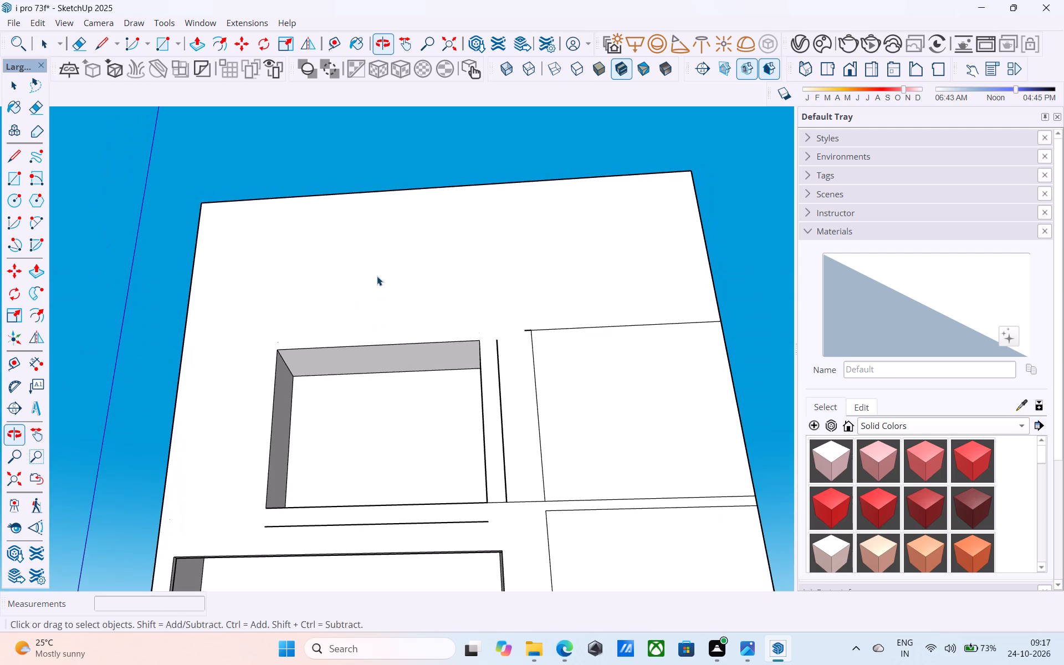
pyautogui.keyDown('shift'); pyautogui.moveTo(381, 288); pyautogui.dragTo(389, 312, button='middle'); pyautogui.keyUp('shift')
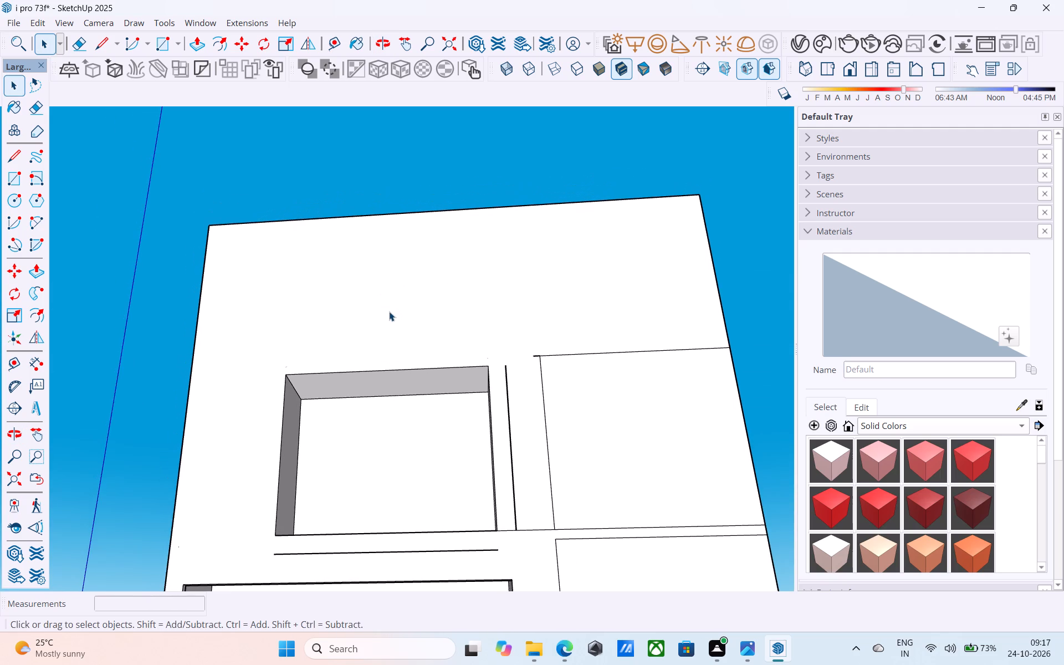
pyautogui.keyDown('shift'); pyautogui.moveTo(388, 311); pyautogui.dragTo(580, 231, button='middle'); pyautogui.keyUp('shift')
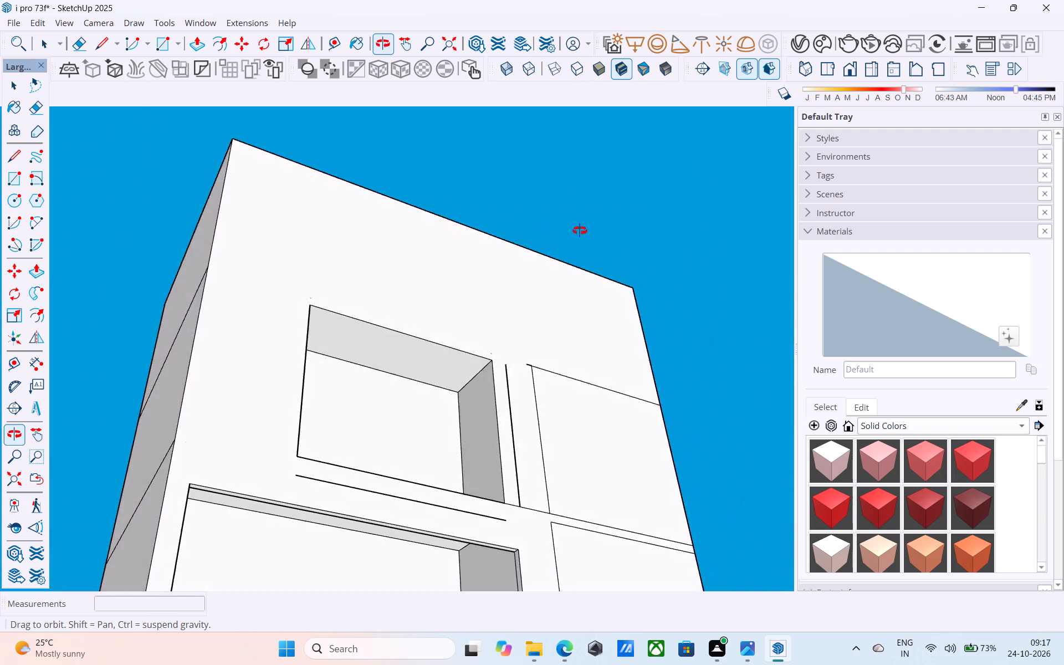
pyautogui.keyDown('shift'); pyautogui.moveTo(580, 231); pyautogui.dragTo(601, 241, button='middle'); pyautogui.keyUp('shift')
pyautogui.scroll(4, 427, 385)
pyautogui.click(374, 349)
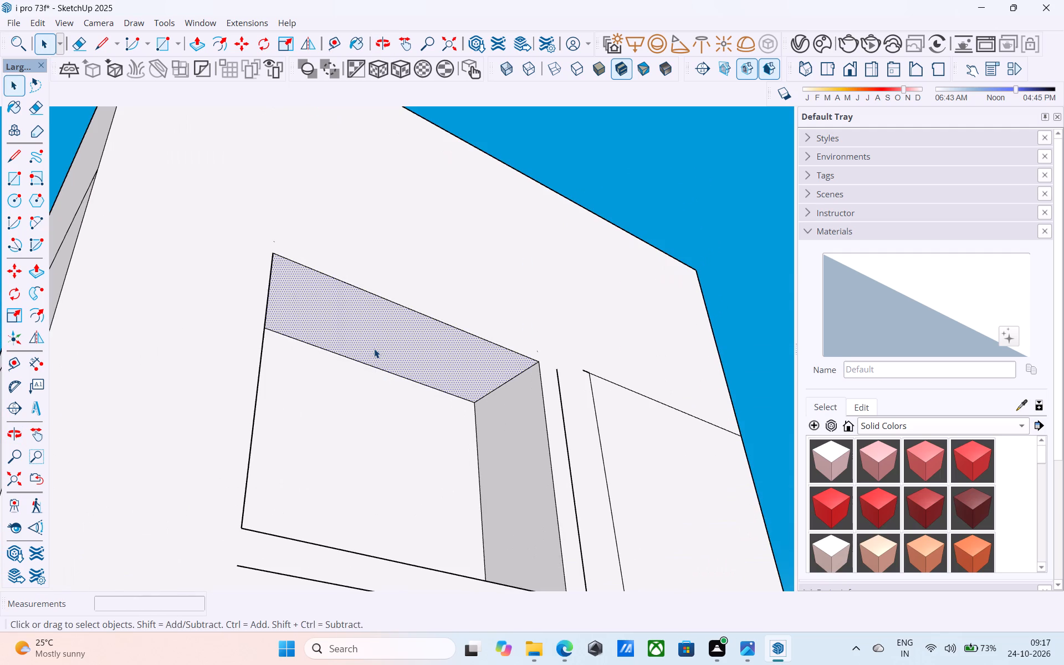
pyautogui.press('p')
pyautogui.click(374, 349)
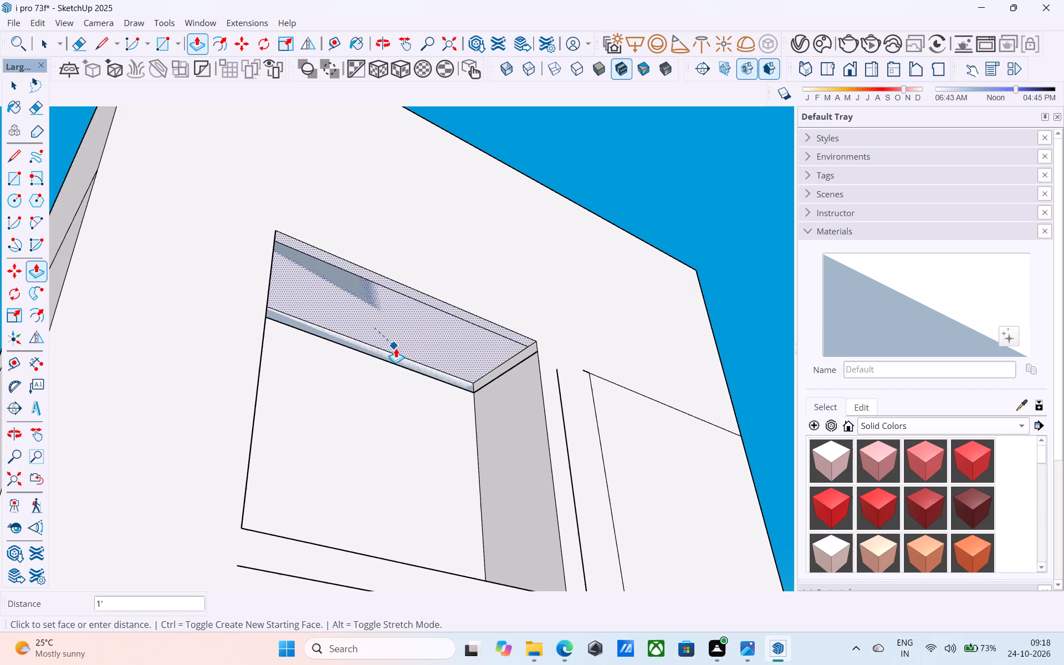
pyautogui.click(400, 367)
pyautogui.press('space')
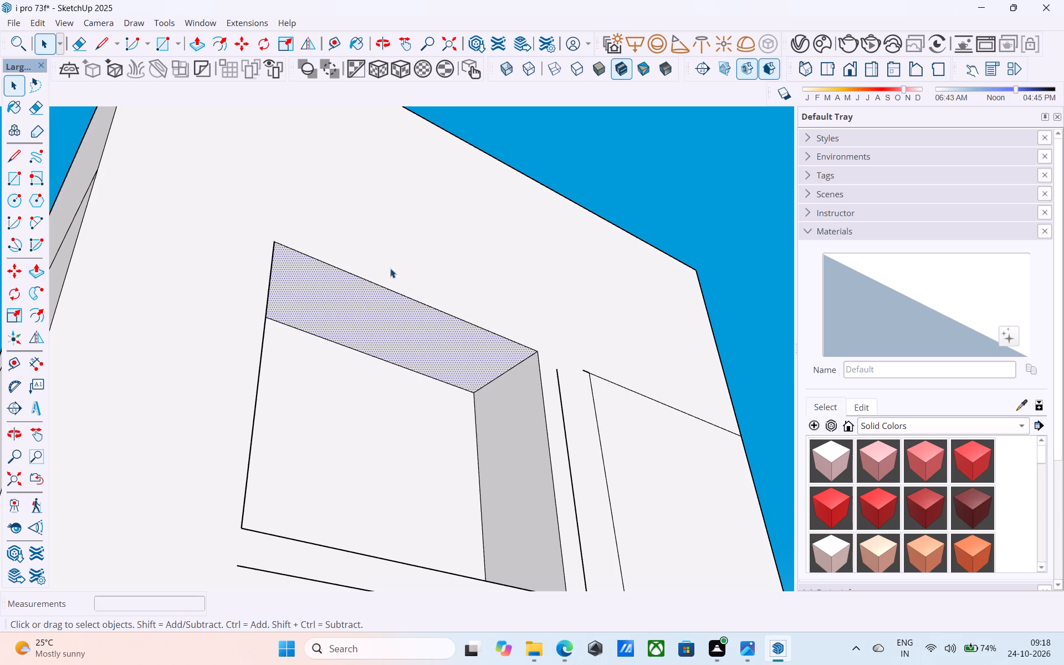
# Extend the copied right vertical edge 1' downward and join it to the copied bottom edge below the upper opening.
pyautogui.moveTo(390, 265); pyautogui.dragTo(305, 519, button='middle')
pyautogui.scroll(-5, 270, 415)
pyautogui.scroll(1, 264, 387)
pyautogui.scroll(-8, 264, 380)
pyautogui.moveTo(269, 387); pyautogui.dragTo(318, 417, button='middle')
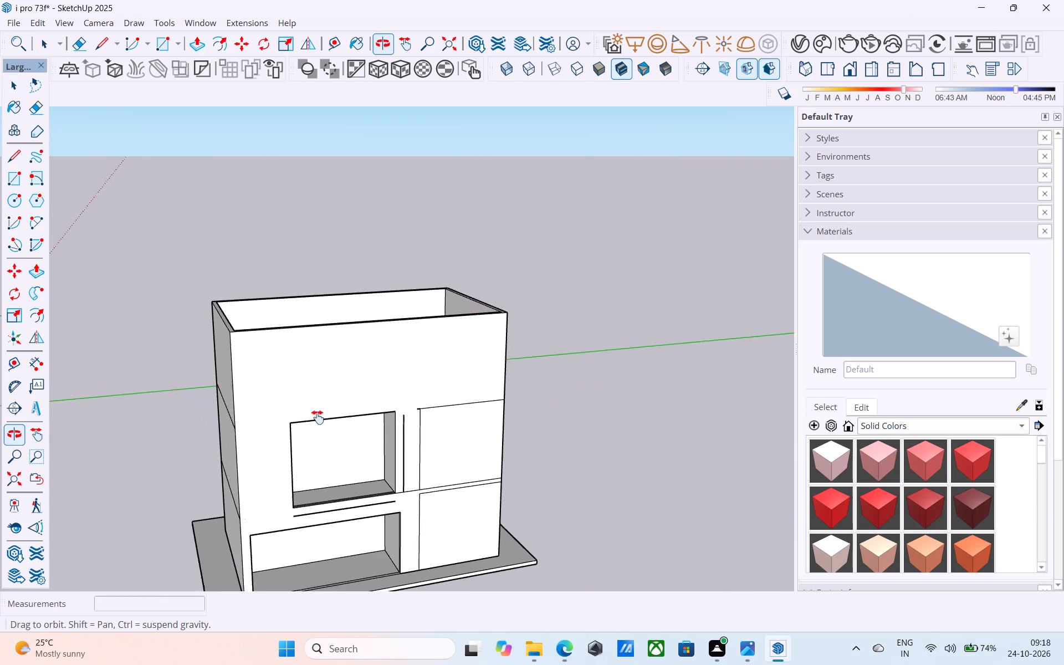
pyautogui.moveTo(318, 417); pyautogui.dragTo(257, 351, button='middle')
pyautogui.scroll(4, 398, 496)
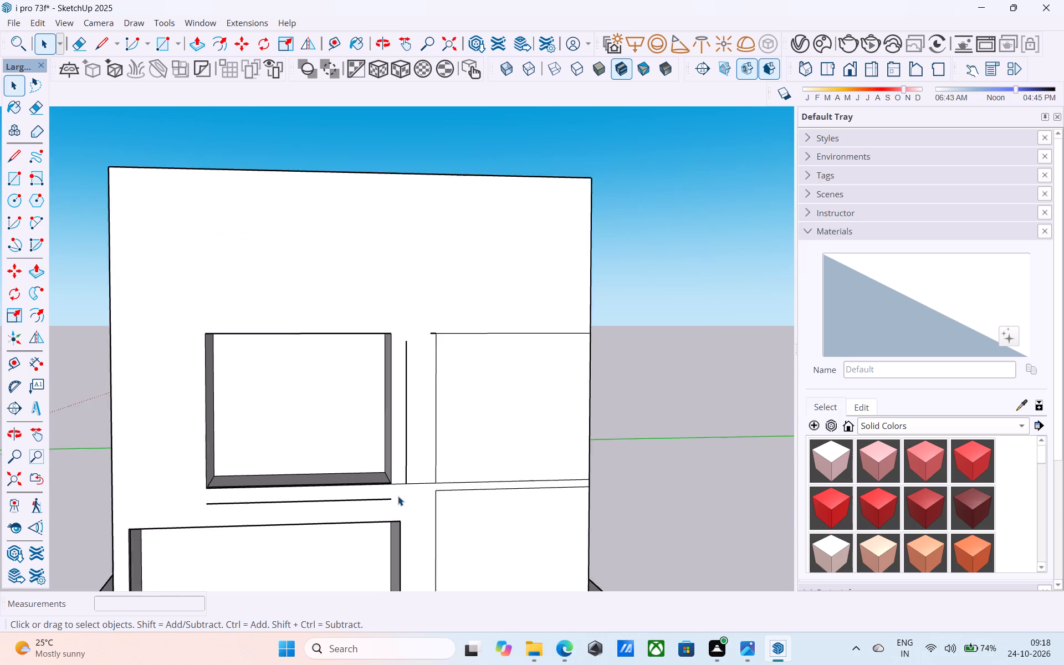
pyautogui.scroll(2, 398, 496)
pyautogui.press('l')
pyautogui.scroll(4, 406, 494)
pyautogui.click(405, 479)
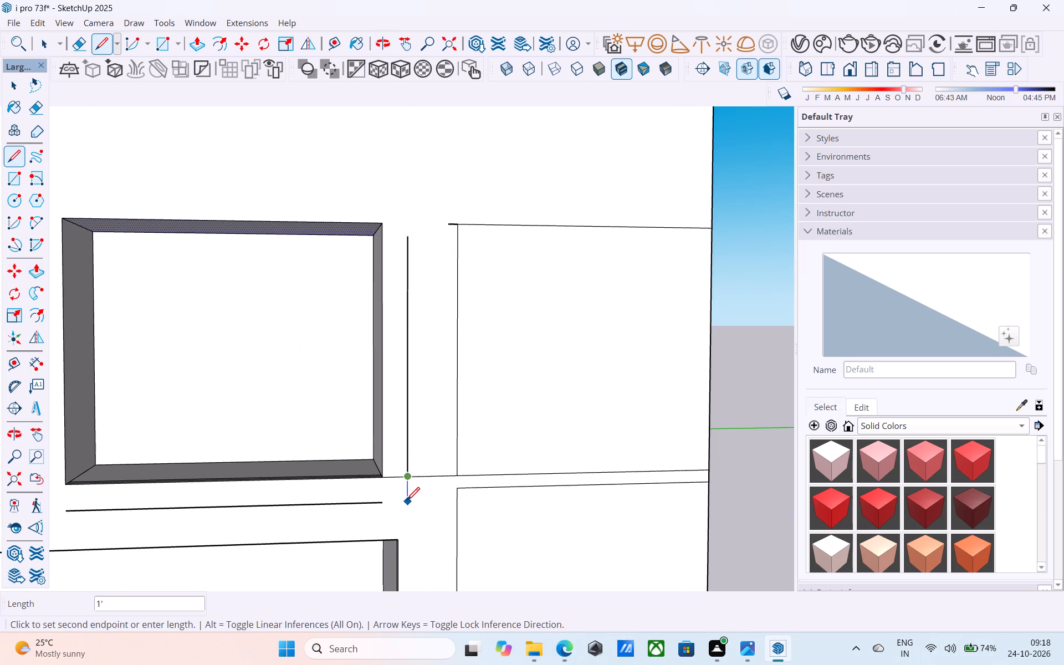
pyautogui.click(407, 502)
pyautogui.click(384, 503)
pyautogui.press('space')
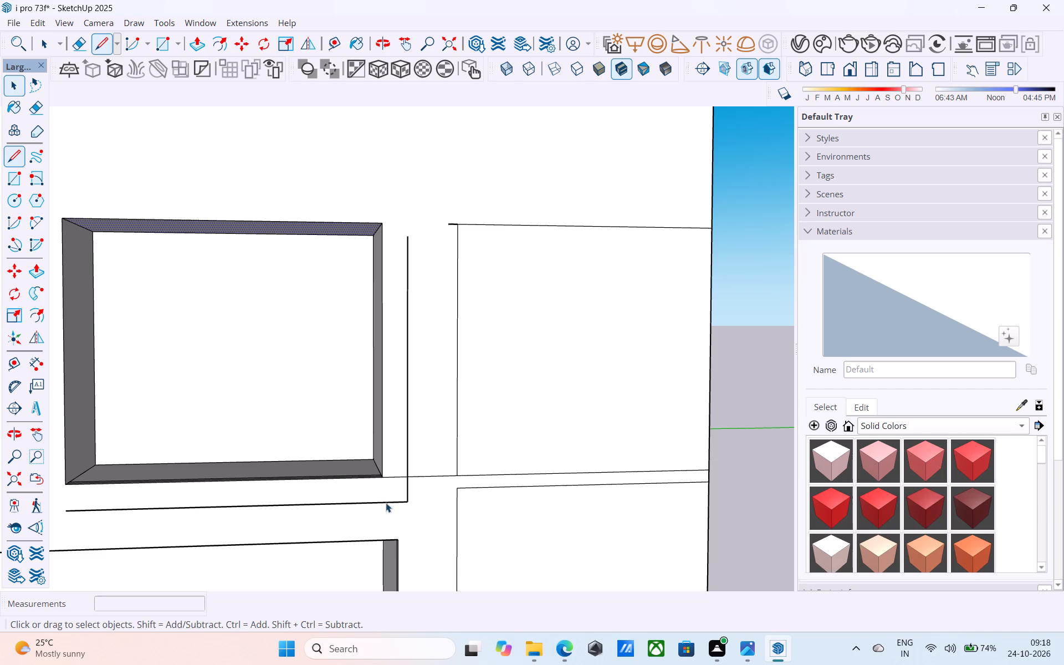
# Erase the floor-line segment between the upper opening's lower right corner and the border's right edge.
pyautogui.press('e')
pyautogui.moveTo(401, 482); pyautogui.dragTo(403, 472)
pyautogui.press('space')
pyautogui.scroll(-8, 520, 444)
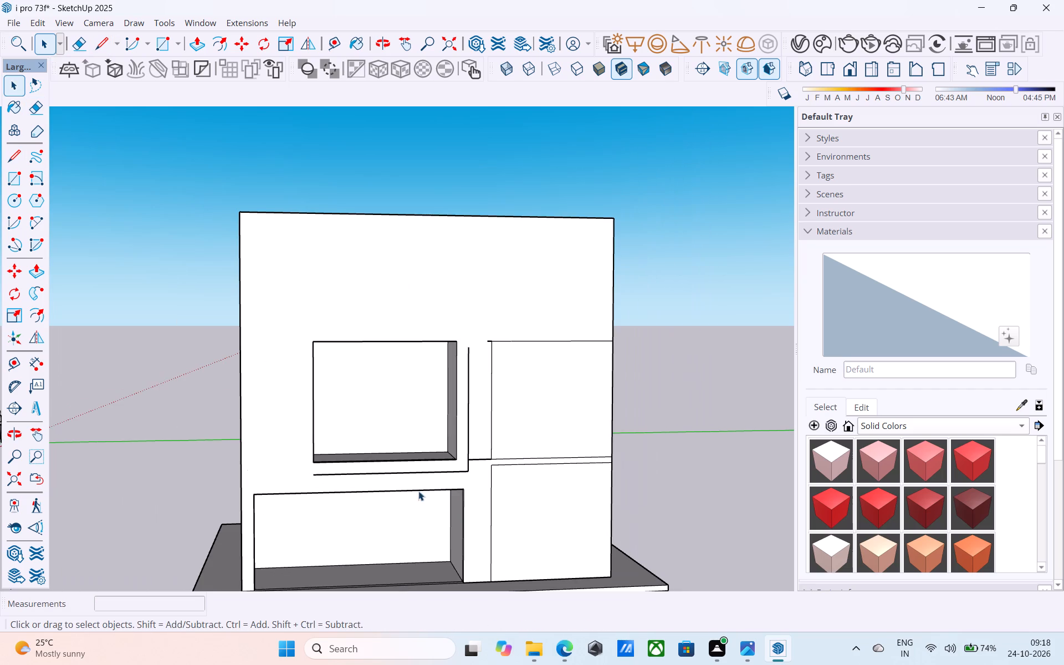
# Extend the border's bottom line 1' to the left past the upper opening's lower left corner.
pyautogui.scroll(5, 297, 490)
pyautogui.press('l')
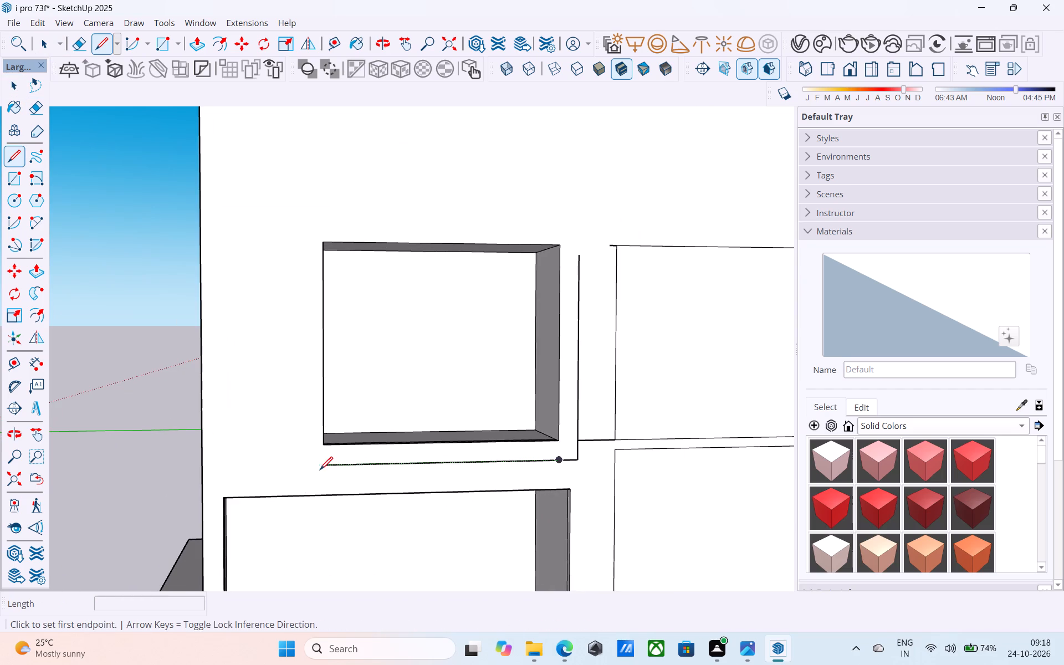
pyautogui.click(323, 468)
pyautogui.click(306, 465)
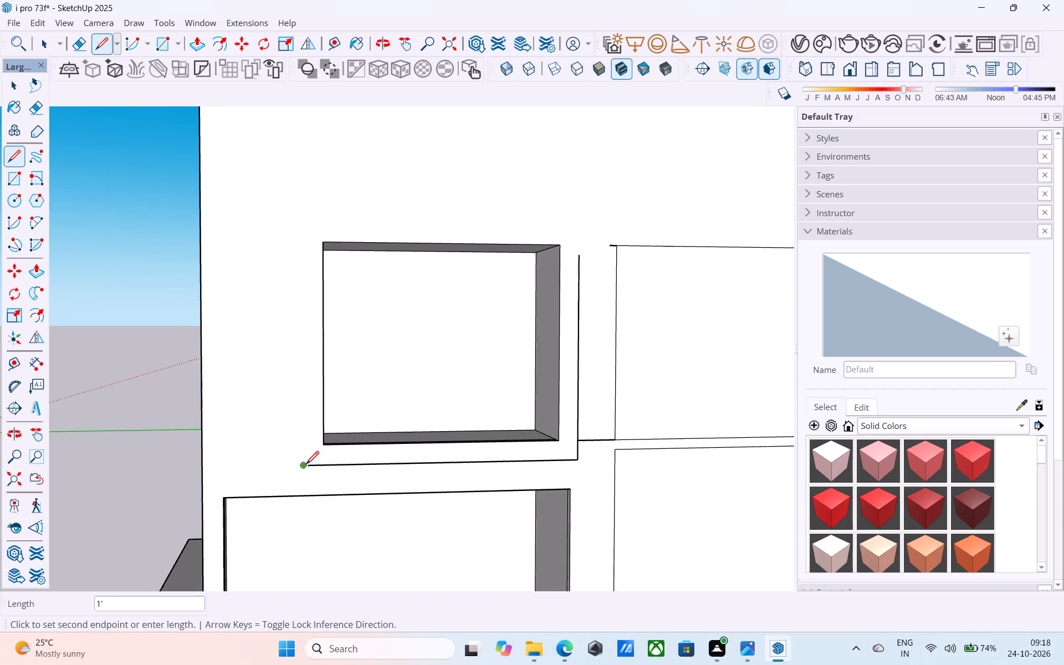
pyautogui.click(304, 464)
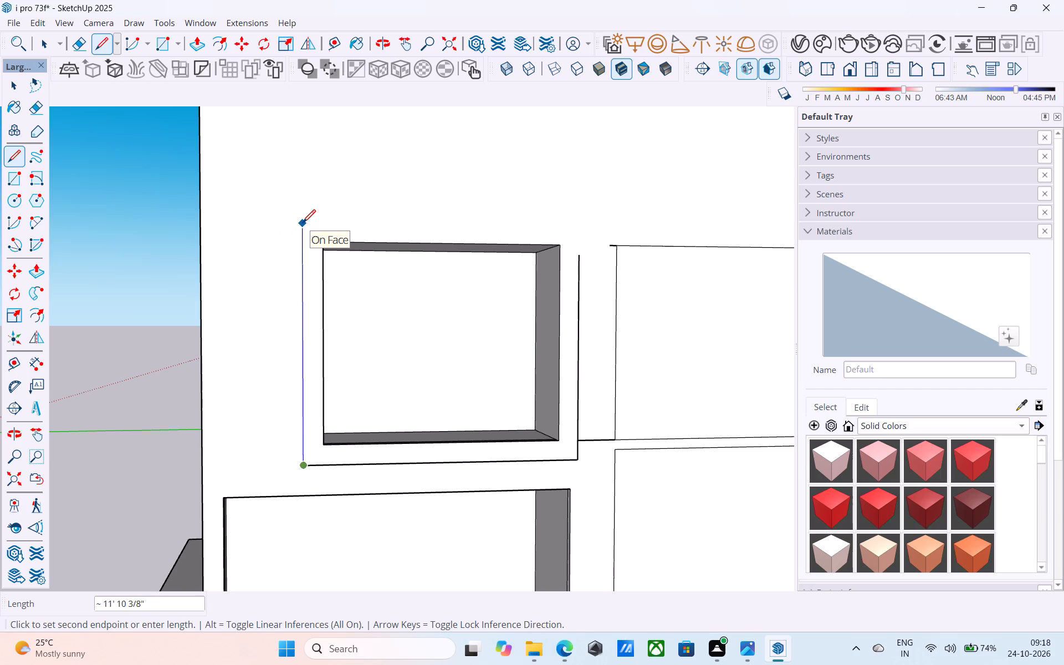
pyautogui.press('space')
# Copy the upper opening's top front edge 1' straight up onto the facade.
pyautogui.moveTo(325, 238); pyautogui.dragTo(252, 244, button='middle')
pyautogui.scroll(2, 273, 253)
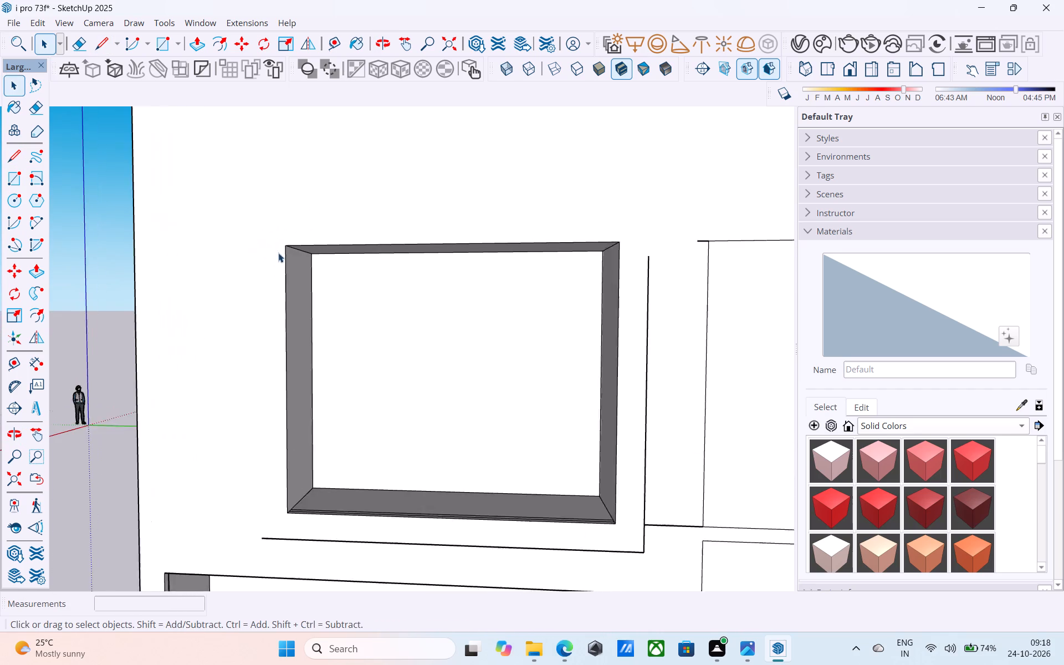
pyautogui.scroll(2, 278, 253)
pyautogui.click(293, 244)
pyautogui.press('m')
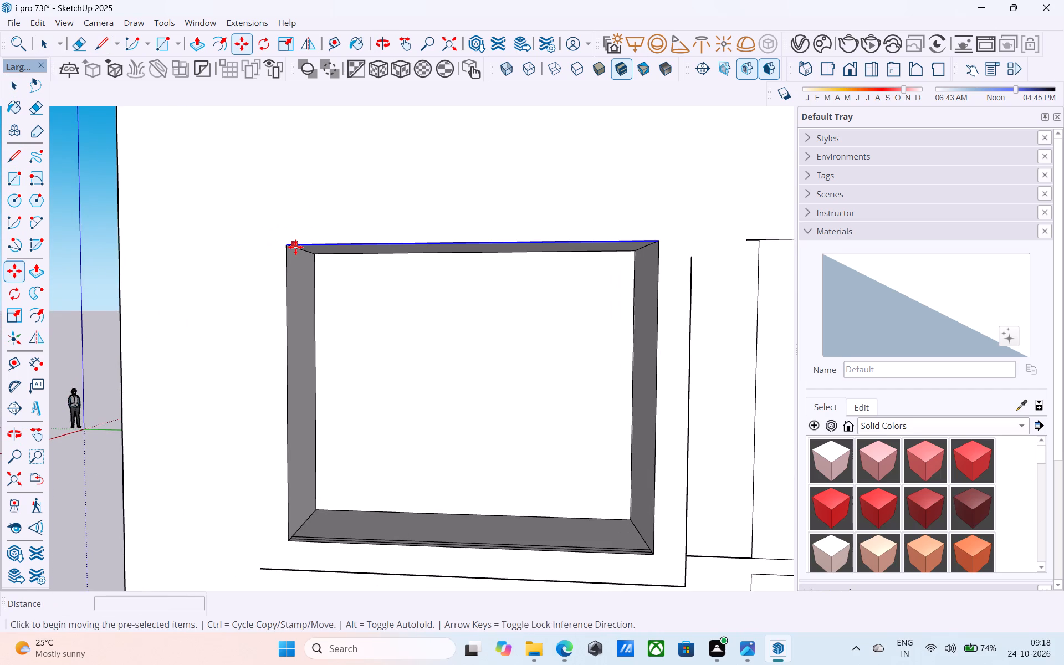
pyautogui.click(288, 250)
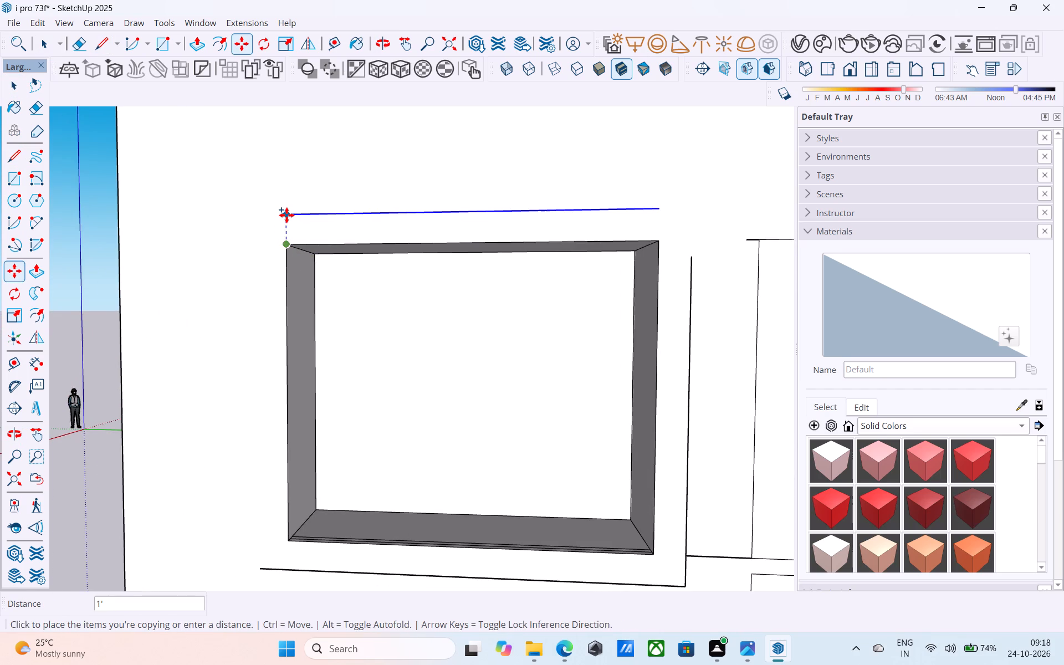
pyautogui.click(287, 215)
# Extend the copied top edge left past the opening and draw the left border edge down to the bottom line's end.
pyautogui.press('l')
pyautogui.scroll(3, 287, 215)
pyautogui.click(287, 215)
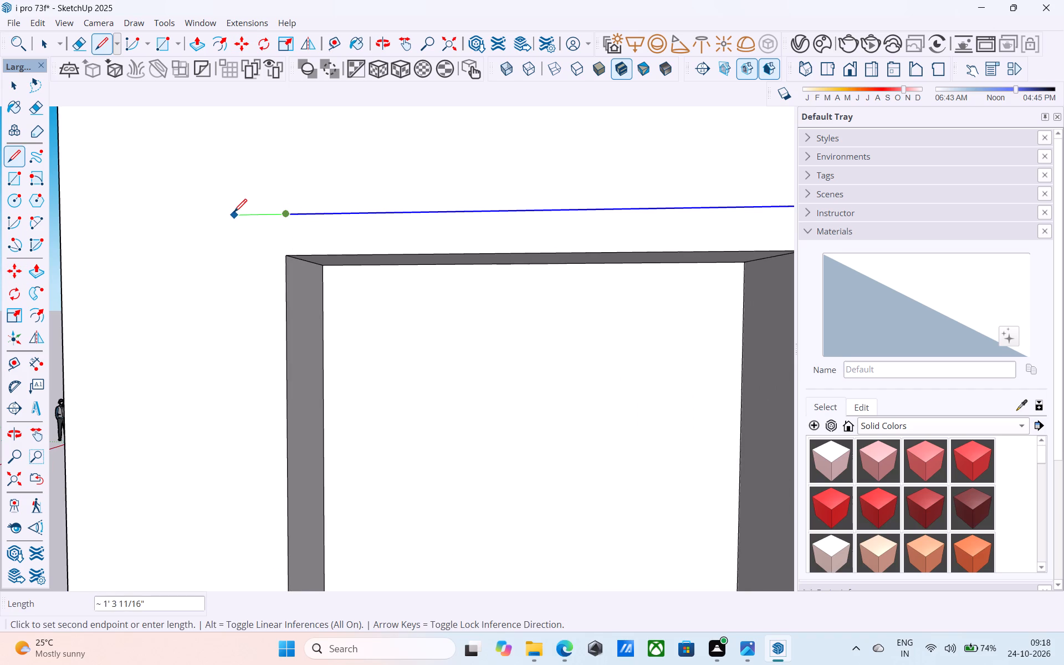
pyautogui.click(248, 216)
pyautogui.click(247, 216)
pyautogui.scroll(-5, 247, 215)
pyautogui.click(249, 523)
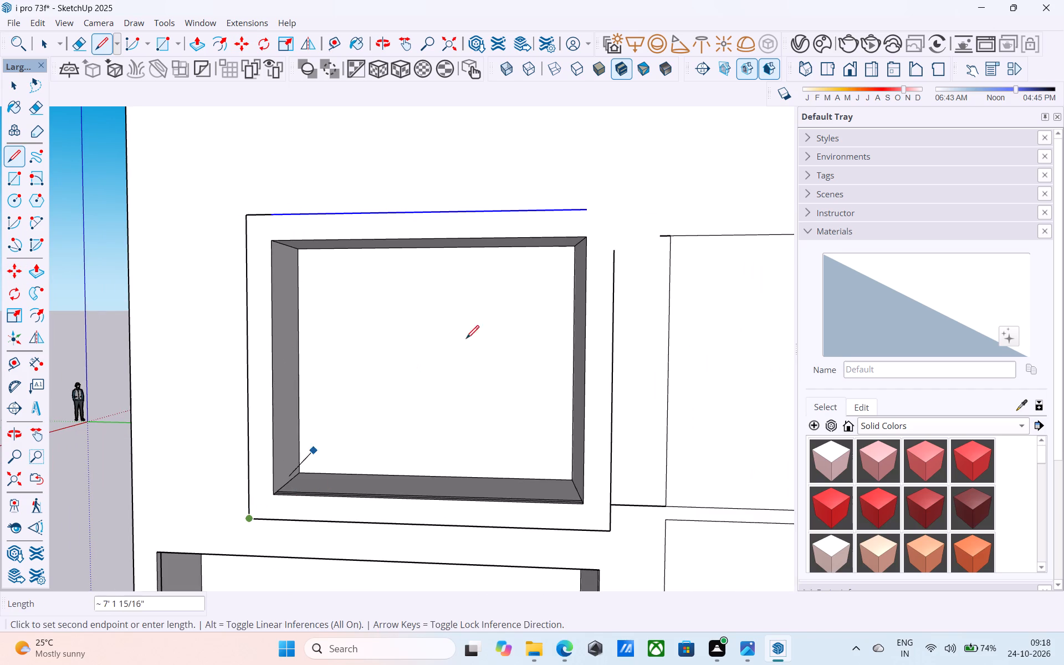
# Extend the border's top line right past the opening and connect it down to the right vertical edge, closing the outline.
pyautogui.press('l')
pyautogui.click(586, 212)
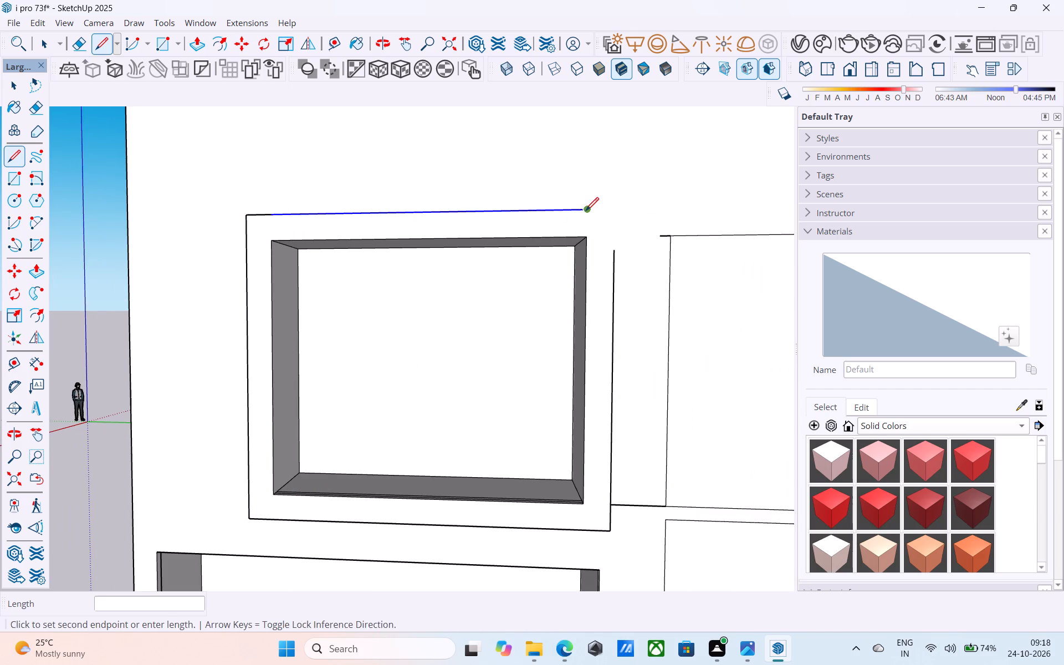
pyautogui.click(613, 208)
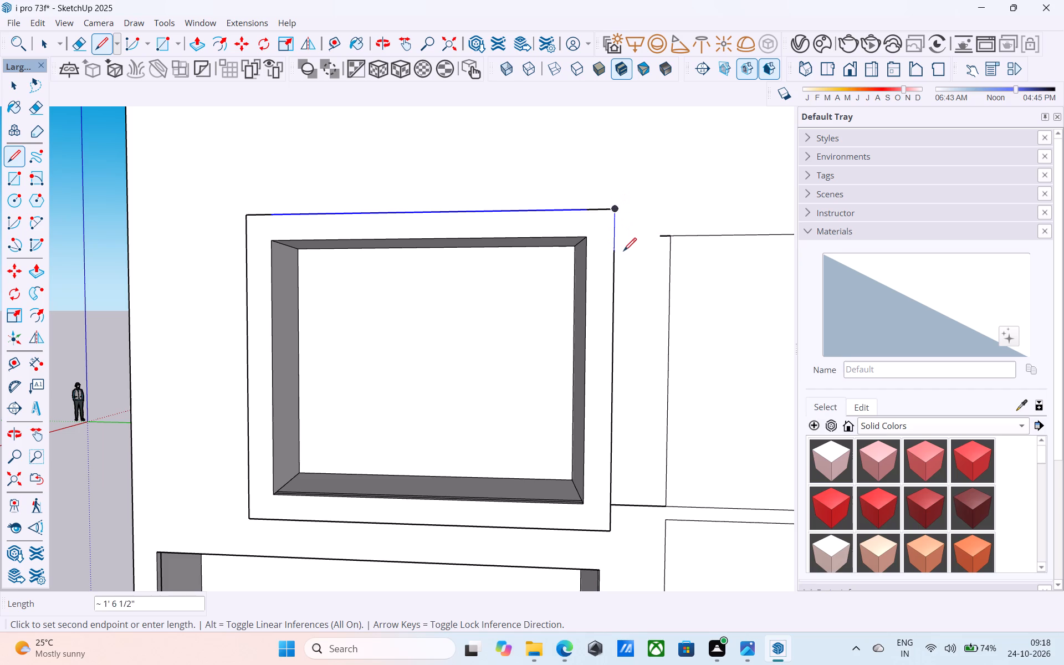
pyautogui.click(623, 253)
pyautogui.press('space')
# Offset the outer outline of the border face around the upper opening inward by 4".
pyautogui.scroll(-6, 488, 237)
pyautogui.middleClick(376, 224)
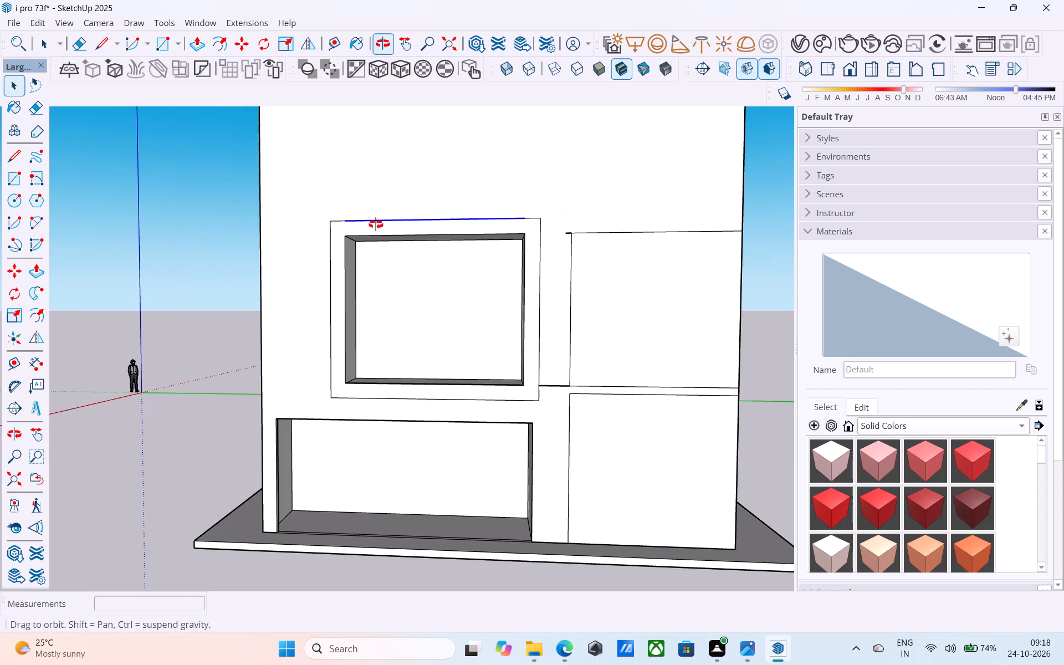
pyautogui.scroll(-4, 290, 221)
pyautogui.scroll(9, 366, 248)
pyautogui.click(360, 209)
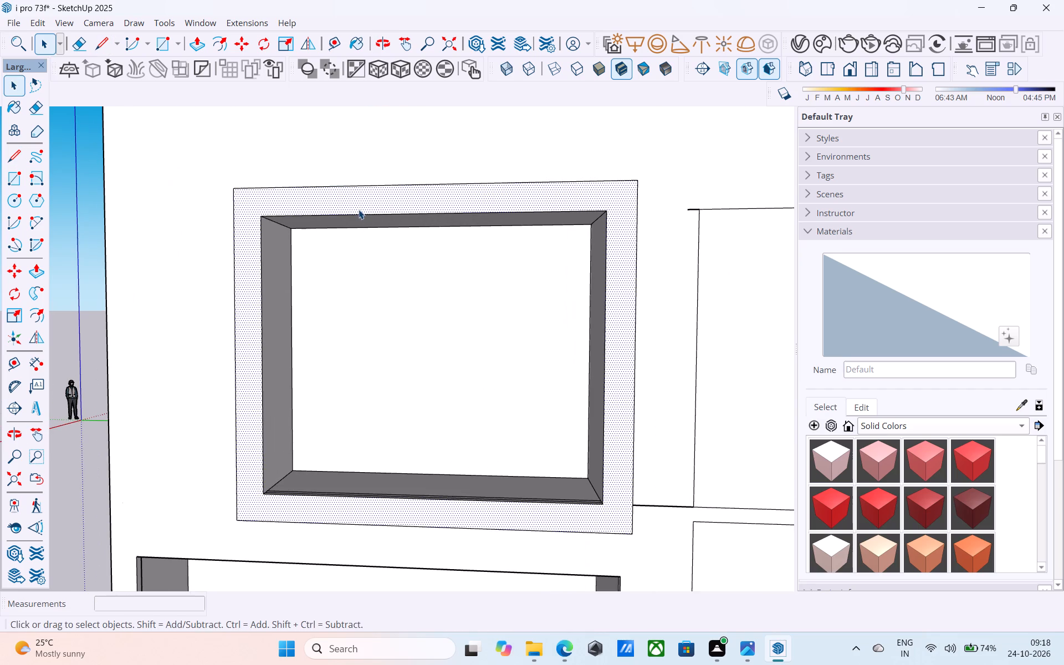
pyautogui.scroll(1, 359, 208)
pyautogui.press('f')
pyautogui.click(359, 208)
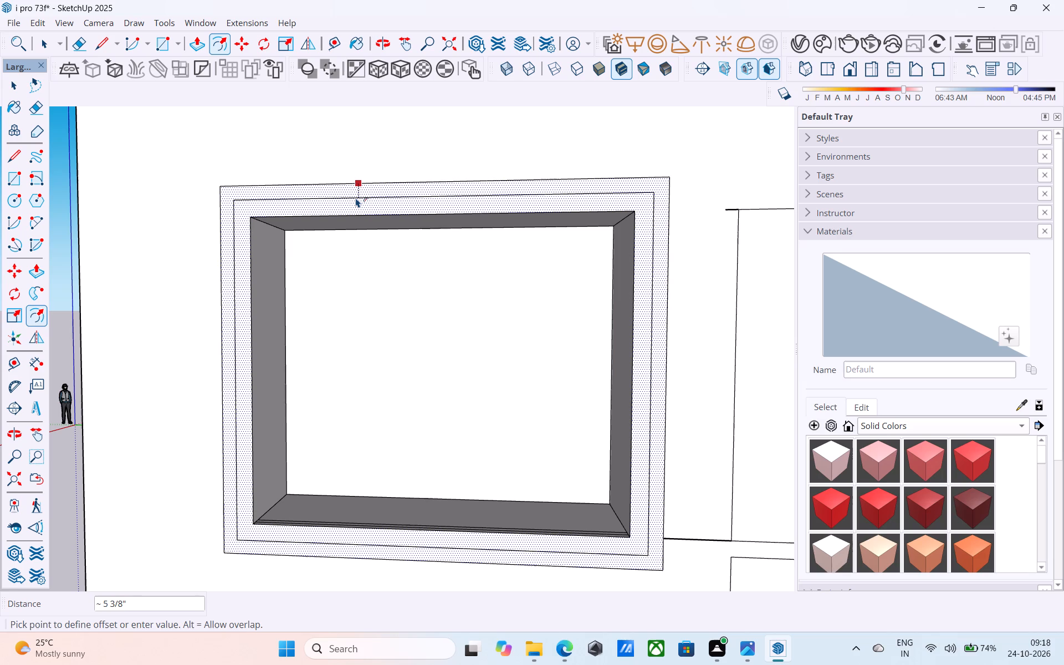
pyautogui.write('4"')
pyautogui.press('Return')
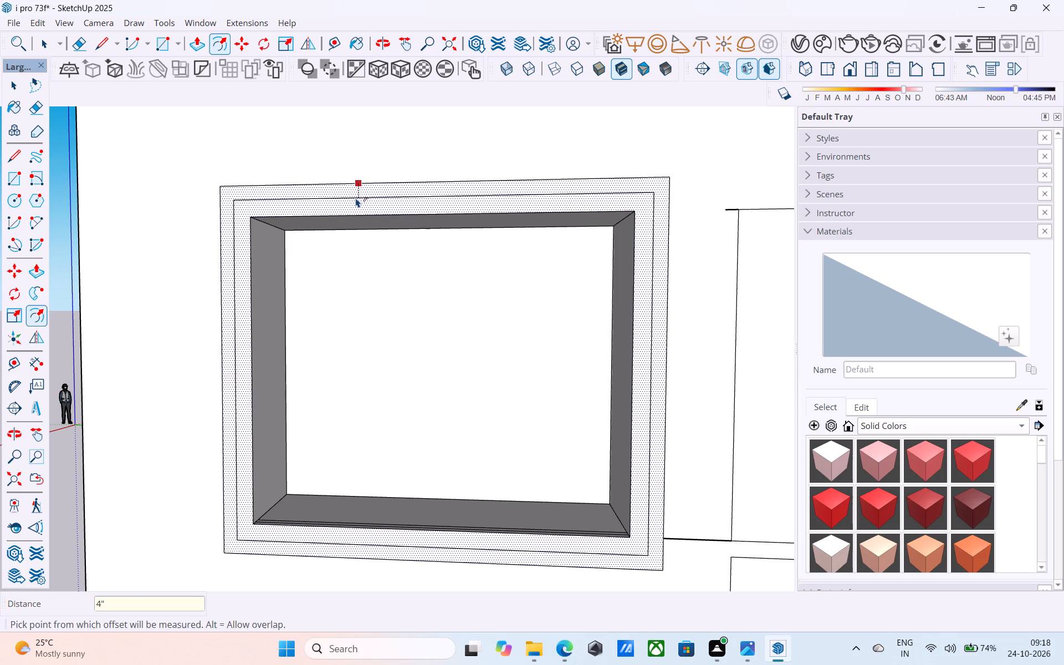
# Push/Pull the narrow inner strip on the upper opening's floor, just behind its front edge, up 4' as a low wall.
pyautogui.press('space')
pyautogui.scroll(-5, 269, 197)
pyautogui.moveTo(269, 209); pyautogui.dragTo(306, 278, button='middle')
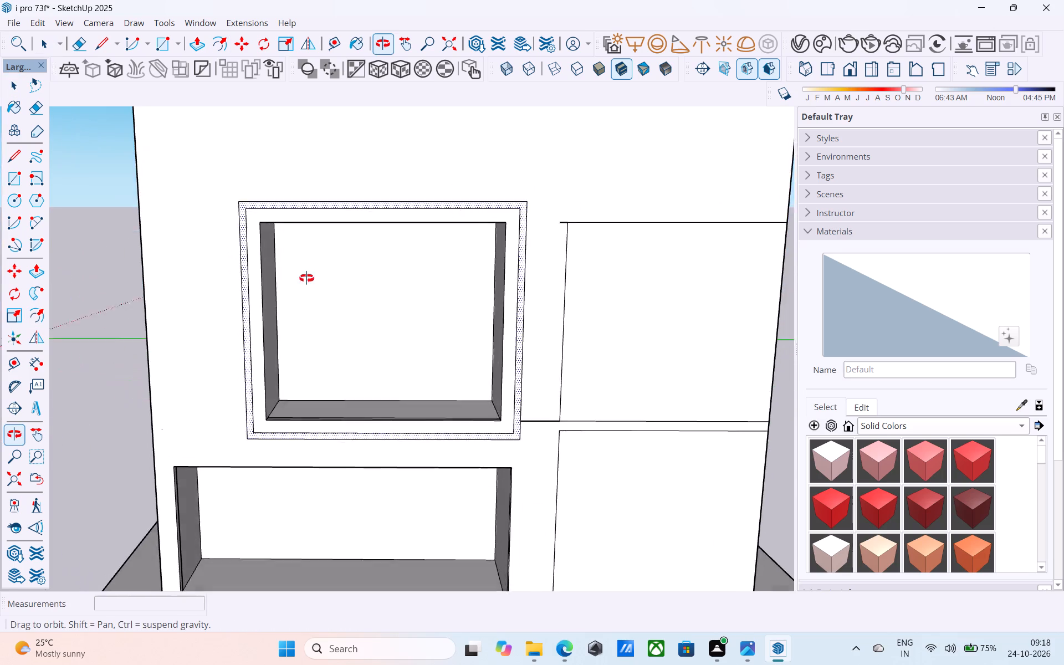
pyautogui.moveTo(306, 278); pyautogui.dragTo(329, 358, button='middle')
pyautogui.moveTo(415, 420); pyautogui.dragTo(100, 404, button='middle')
pyautogui.scroll(2, 211, 365)
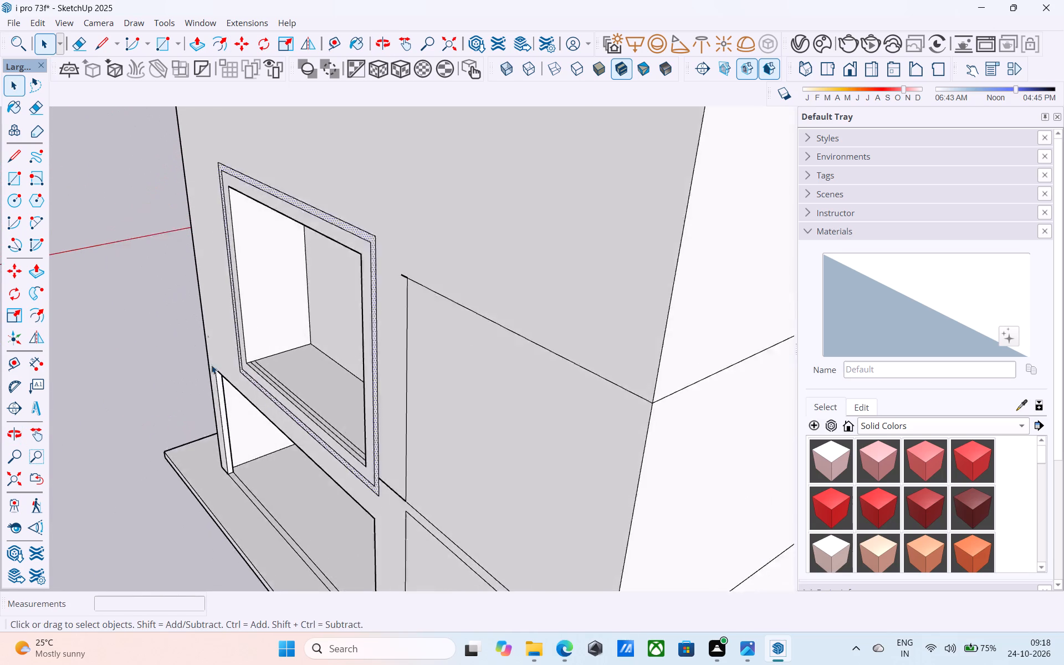
pyautogui.scroll(20, 211, 365)
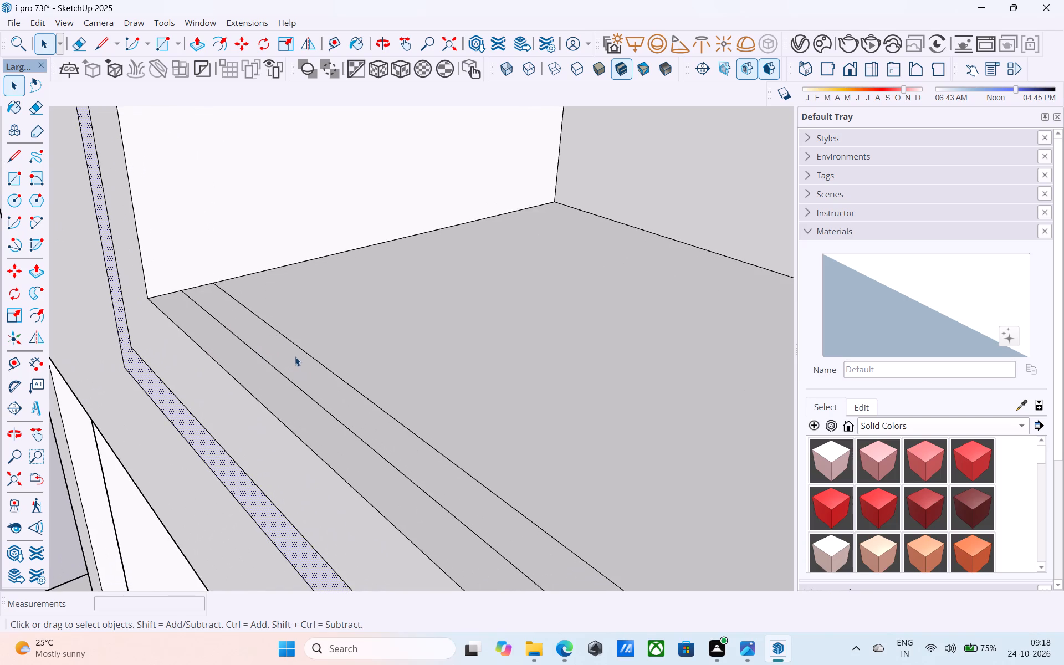
pyautogui.moveTo(247, 291); pyautogui.dragTo(184, 369, button='middle')
pyautogui.press('l')
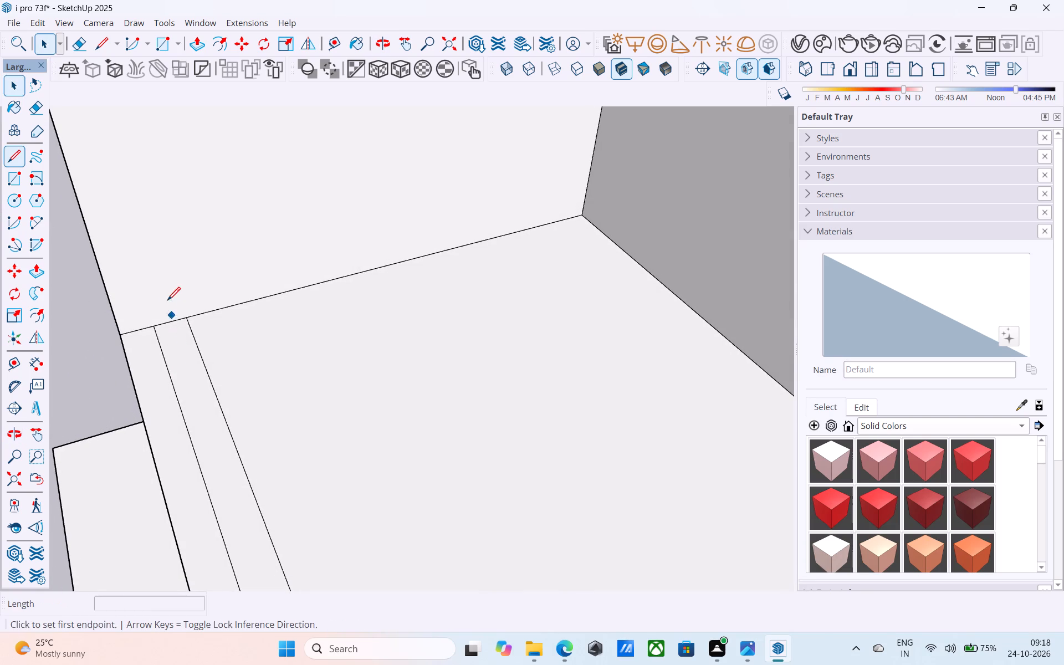
pyautogui.click(185, 318)
pyautogui.press('space')
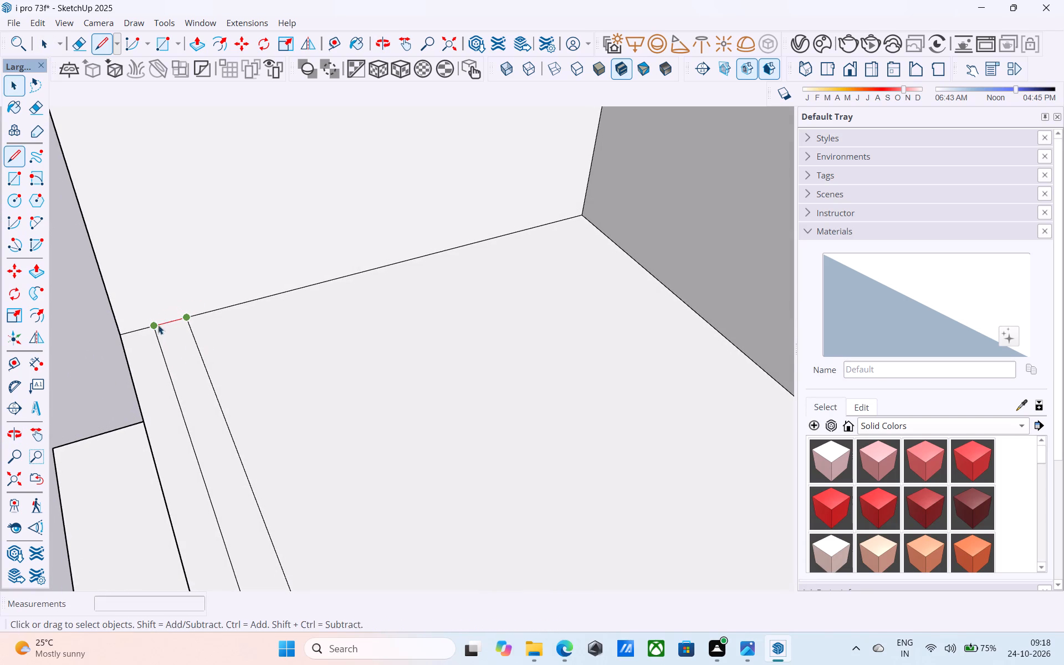
pyautogui.click(167, 341)
pyautogui.press('p')
pyautogui.click(167, 341)
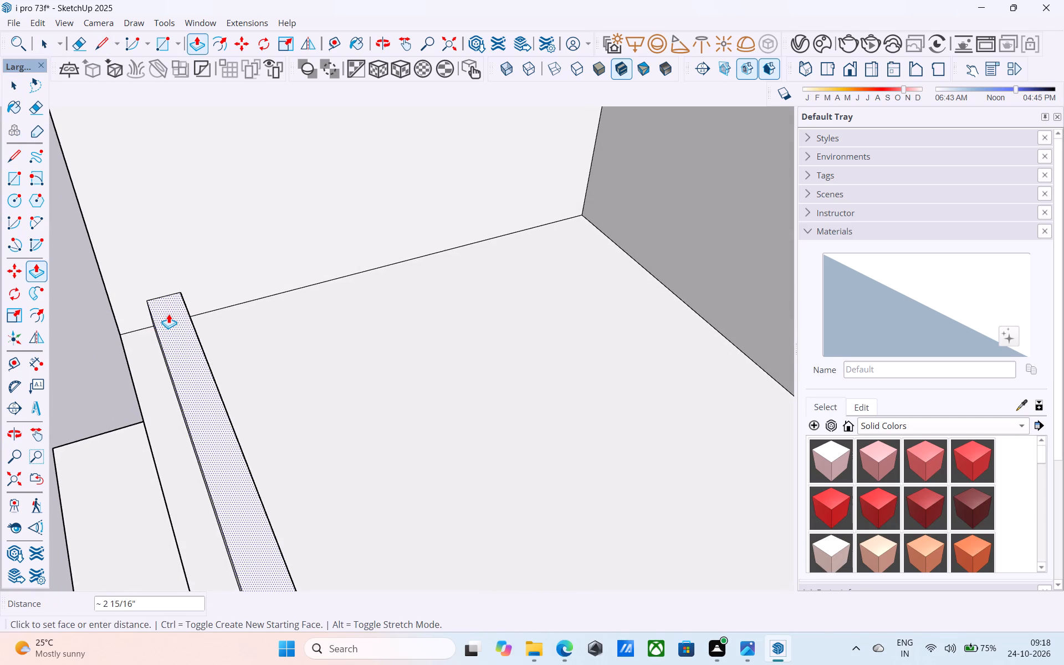
pyautogui.write("4'")
pyautogui.press('Return')
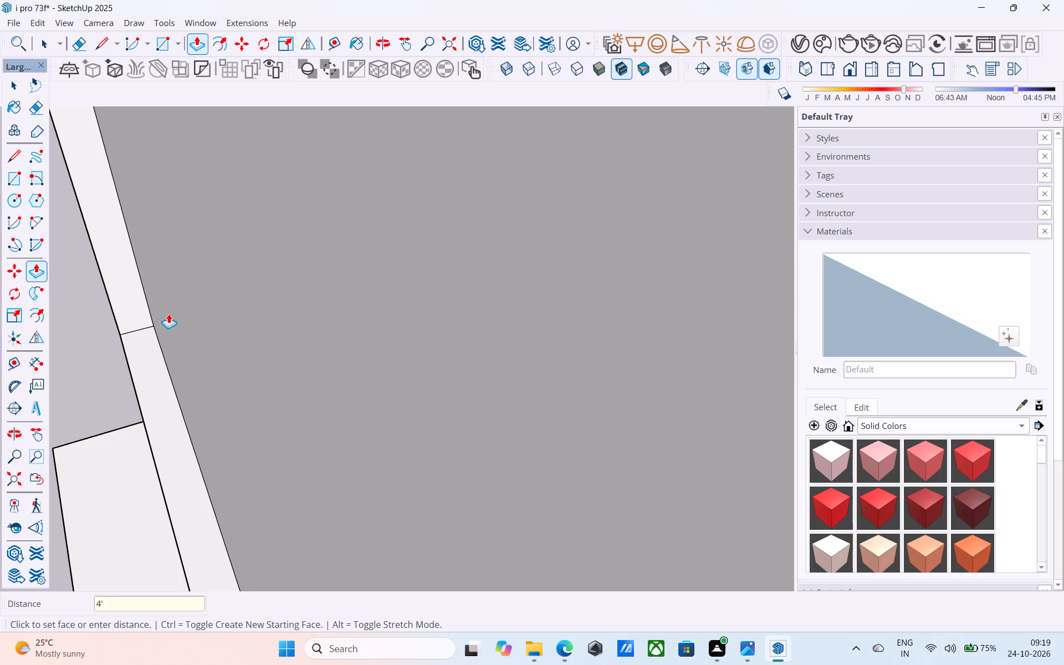
# Erase the short stray edge overhanging the top left corner of the blank panel outline beside the upper opening.
pyautogui.scroll(-12, 165, 295)
pyautogui.moveTo(167, 322); pyautogui.dragTo(504, 204, button='middle')
pyautogui.scroll(-17, 246, 233)
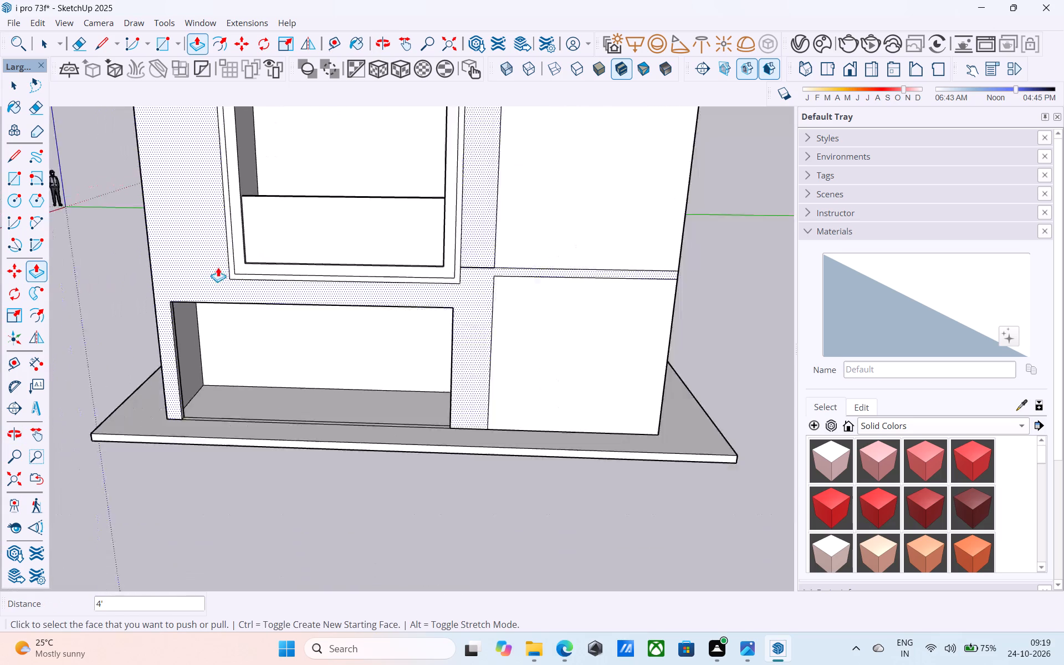
pyautogui.scroll(-2, 218, 267)
pyautogui.moveTo(321, 208); pyautogui.dragTo(346, 180, button='middle')
pyautogui.keyDown('shift'); pyautogui.moveTo(352, 188); pyautogui.dragTo(326, 265, button='middle'); pyautogui.keyUp('shift')
pyautogui.scroll(6, 325, 264)
pyautogui.scroll(-7, 325, 264)
pyautogui.middleClick(325, 264)
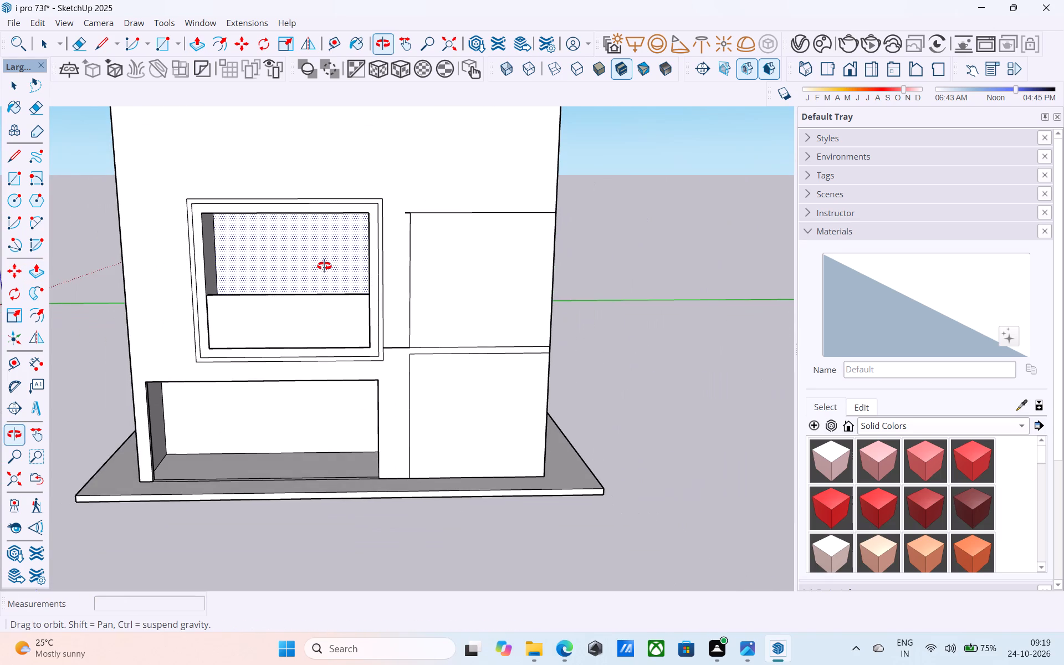
pyautogui.press('space')
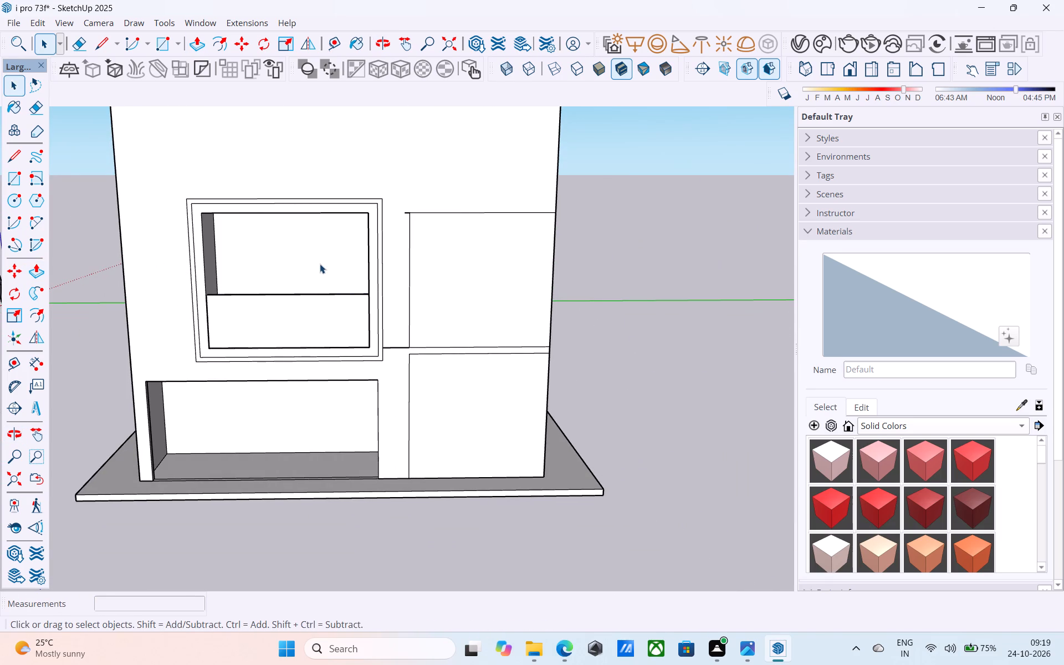
pyautogui.scroll(1, 320, 264)
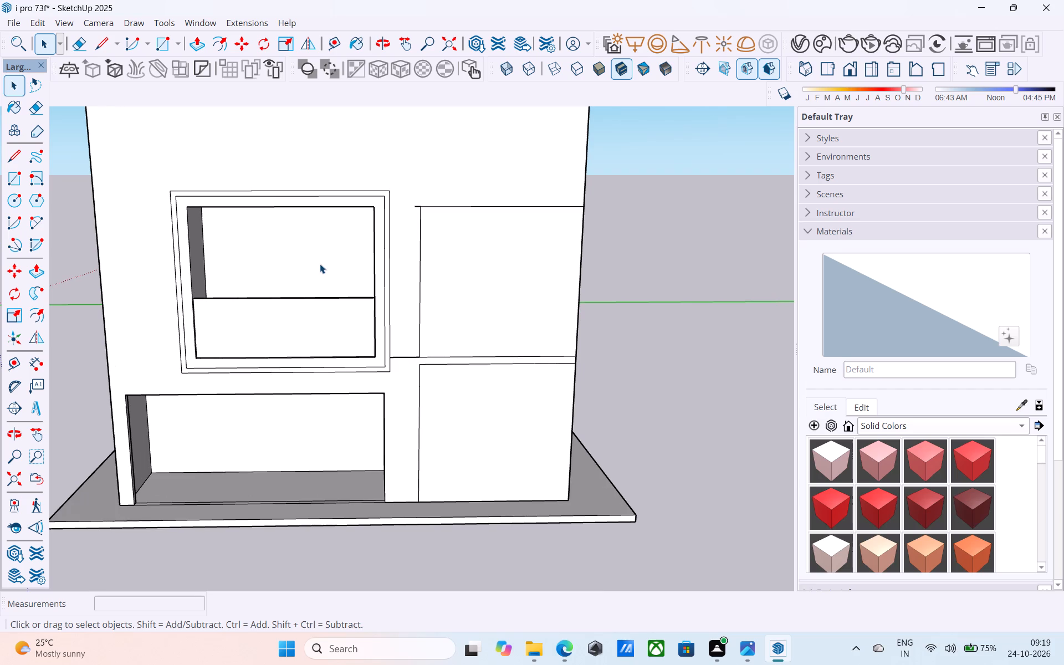
pyautogui.press('e')
pyautogui.scroll(5, 450, 240)
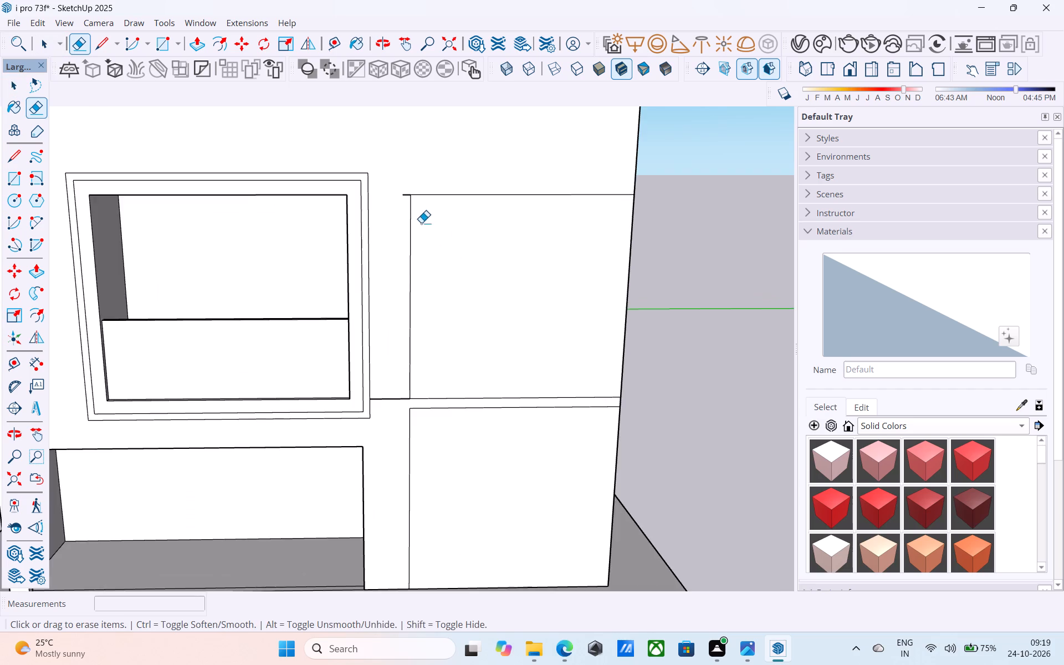
pyautogui.scroll(3, 421, 223)
pyautogui.moveTo(400, 186); pyautogui.dragTo(405, 154)
# Examine the building's front facade and open top from several angles.
pyautogui.scroll(-4, 411, 155)
pyautogui.scroll(1, 413, 166)
pyautogui.scroll(-1, 413, 166)
pyautogui.scroll(-11, 420, 281)
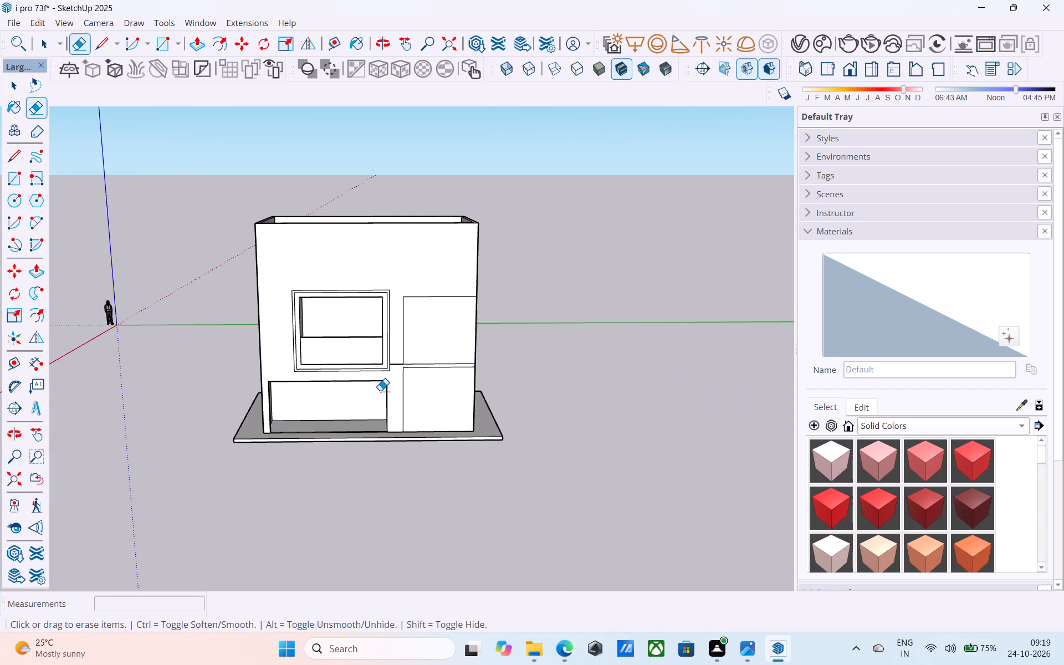
pyautogui.press('space')
pyautogui.moveTo(384, 284); pyautogui.dragTo(302, 352, button='middle')
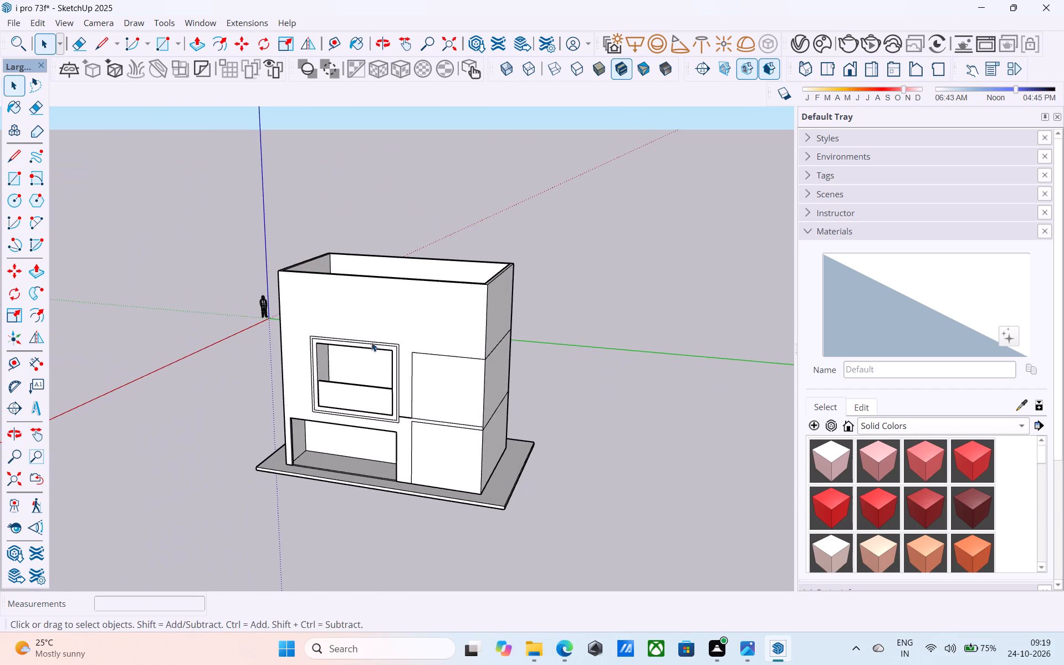
pyautogui.keyDown('shift'); pyautogui.moveTo(382, 334); pyautogui.dragTo(507, 317, button='middle'); pyautogui.keyUp('shift')
pyautogui.keyDown('shift'); pyautogui.moveTo(496, 381); pyautogui.dragTo(487, 328, button='middle'); pyautogui.keyUp('shift')
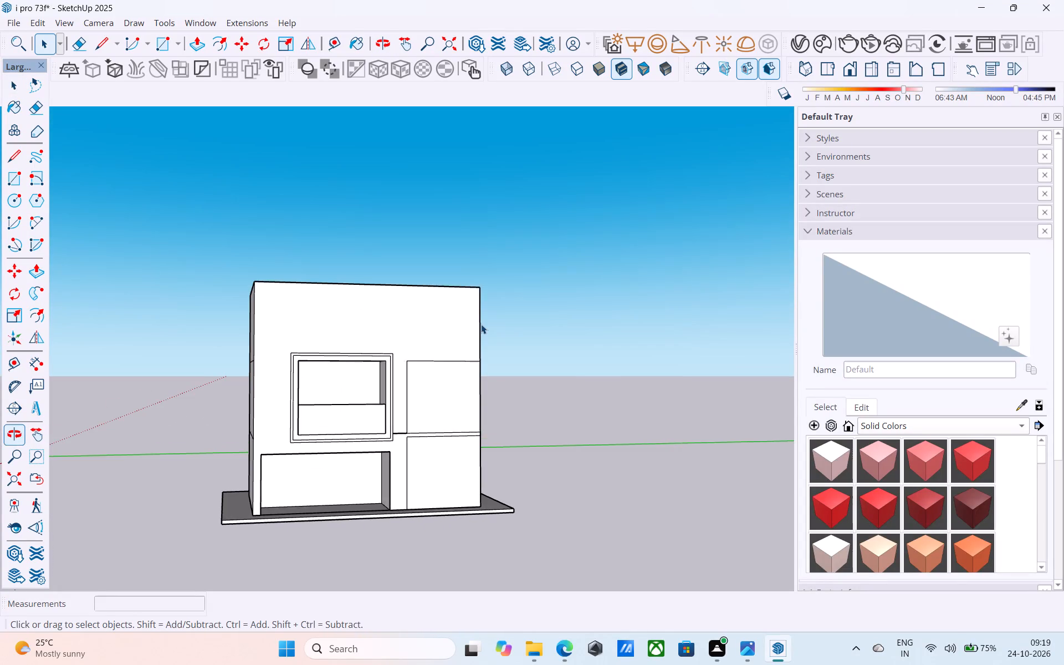
pyautogui.scroll(1, 481, 324)
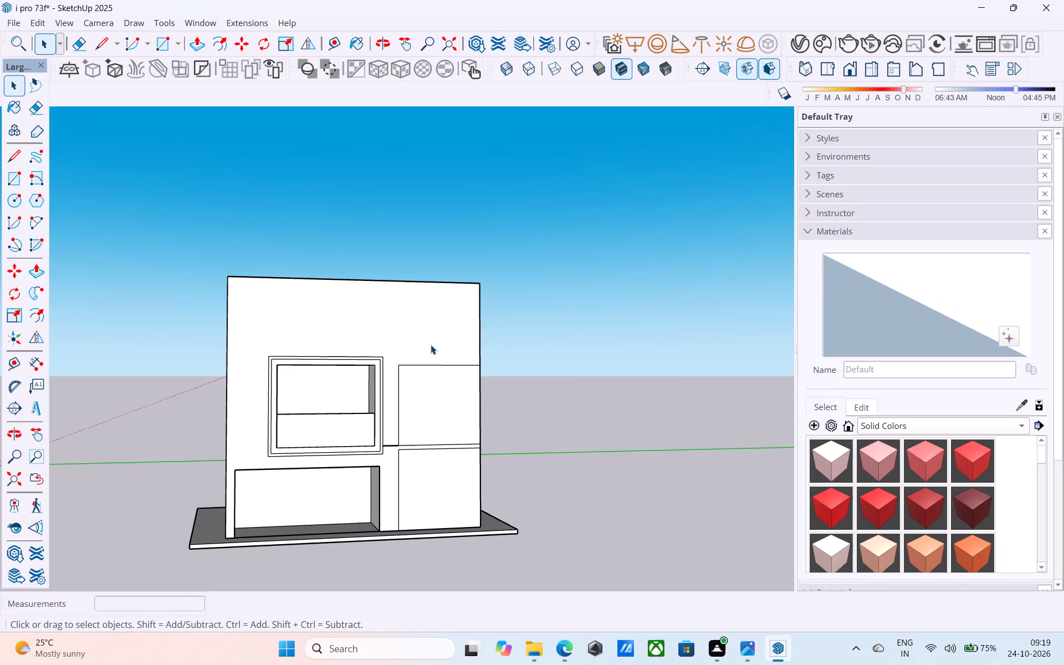
pyautogui.keyDown('shift'); pyautogui.moveTo(433, 348); pyautogui.dragTo(444, 407, button='middle'); pyautogui.keyUp('shift')
pyautogui.keyDown('shift'); pyautogui.moveTo(399, 399); pyautogui.dragTo(480, 380, button='middle'); pyautogui.keyUp('shift')
pyautogui.scroll(5, 479, 379)
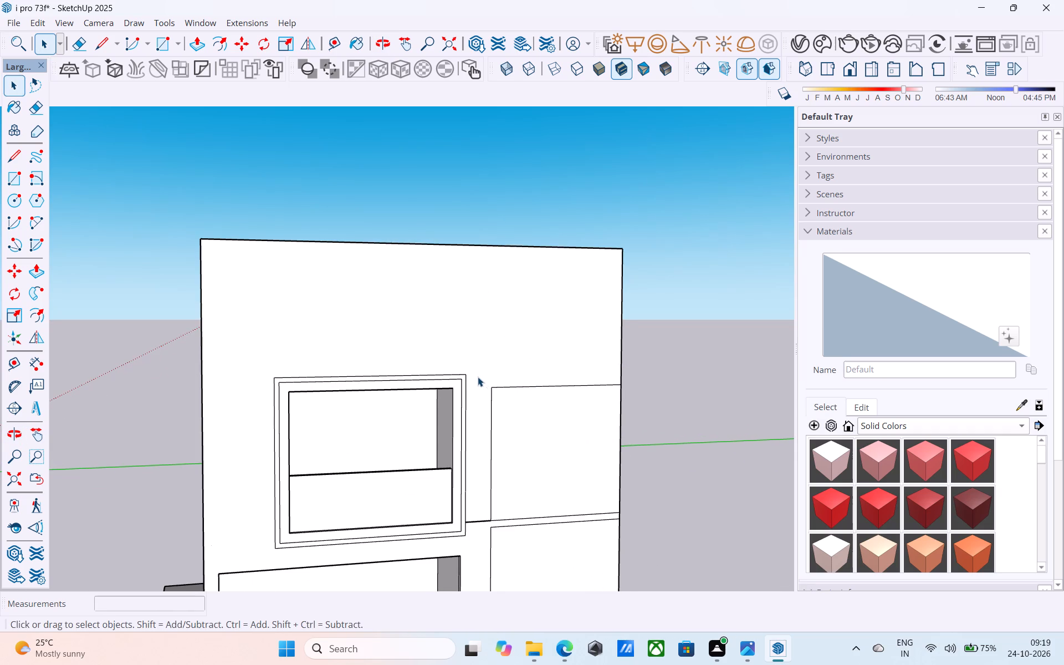
pyautogui.scroll(-6, 478, 377)
pyautogui.keyDown('shift'); pyautogui.moveTo(477, 377); pyautogui.dragTo(465, 463, button='middle'); pyautogui.keyUp('shift')
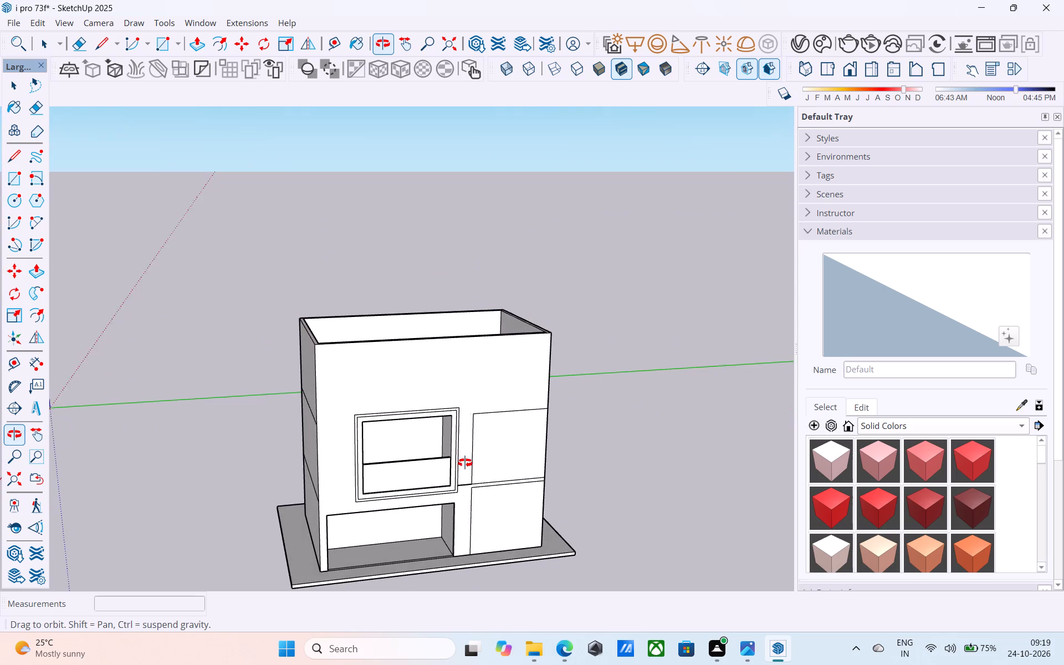
pyautogui.keyDown('shift'); pyautogui.moveTo(465, 463); pyautogui.dragTo(441, 486, button='middle'); pyautogui.keyUp('shift')
# Draw a 30' 6" by 17' rectangle between opposite inner corners of the wall tops to close the open roof.
pyautogui.keyDown('shift'); pyautogui.moveTo(443, 359); pyautogui.dragTo(325, 591, button='middle'); pyautogui.keyUp('shift')
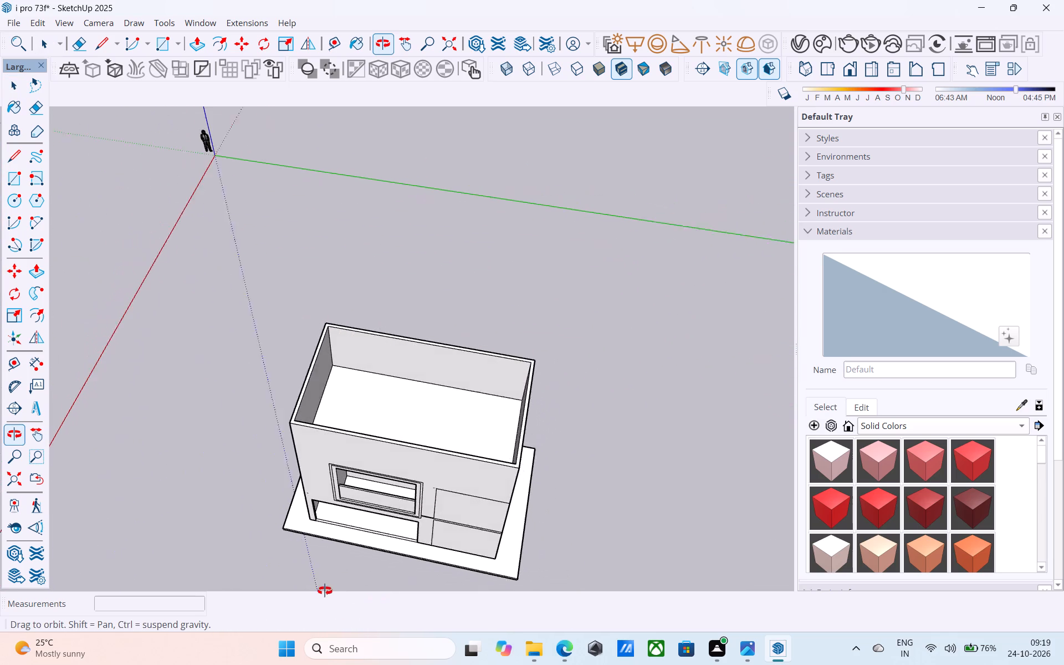
pyautogui.keyDown('shift'); pyautogui.moveTo(325, 591); pyautogui.dragTo(318, 587, button='middle'); pyautogui.keyUp('shift')
pyautogui.press('r')
pyautogui.scroll(6, 360, 356)
pyautogui.click(310, 305)
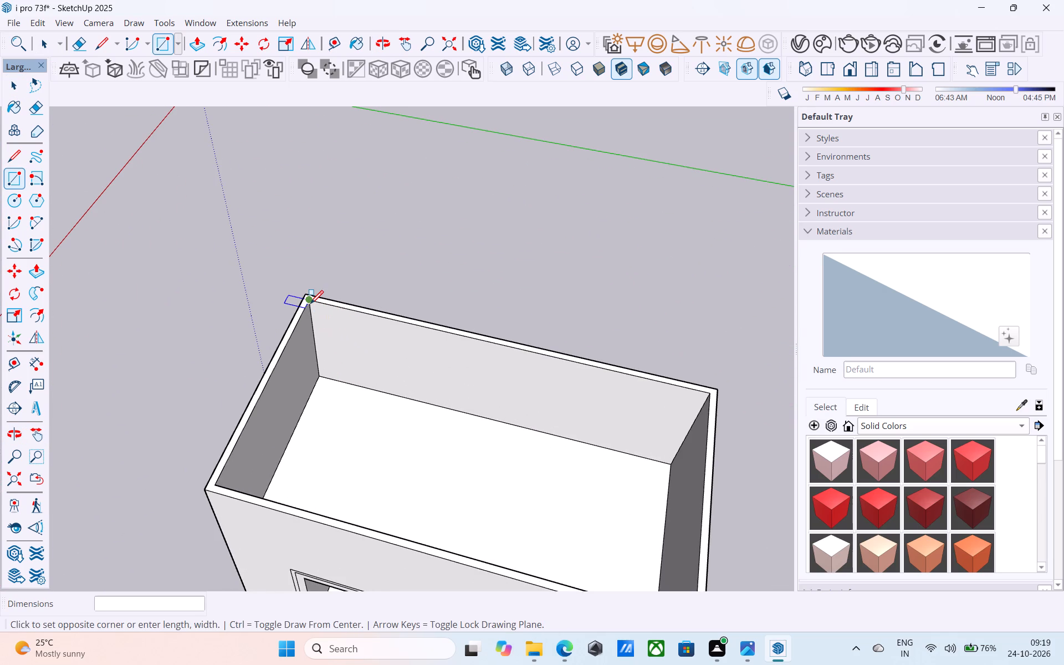
pyautogui.scroll(-6, 310, 305)
pyautogui.scroll(7, 482, 460)
pyautogui.click(515, 458)
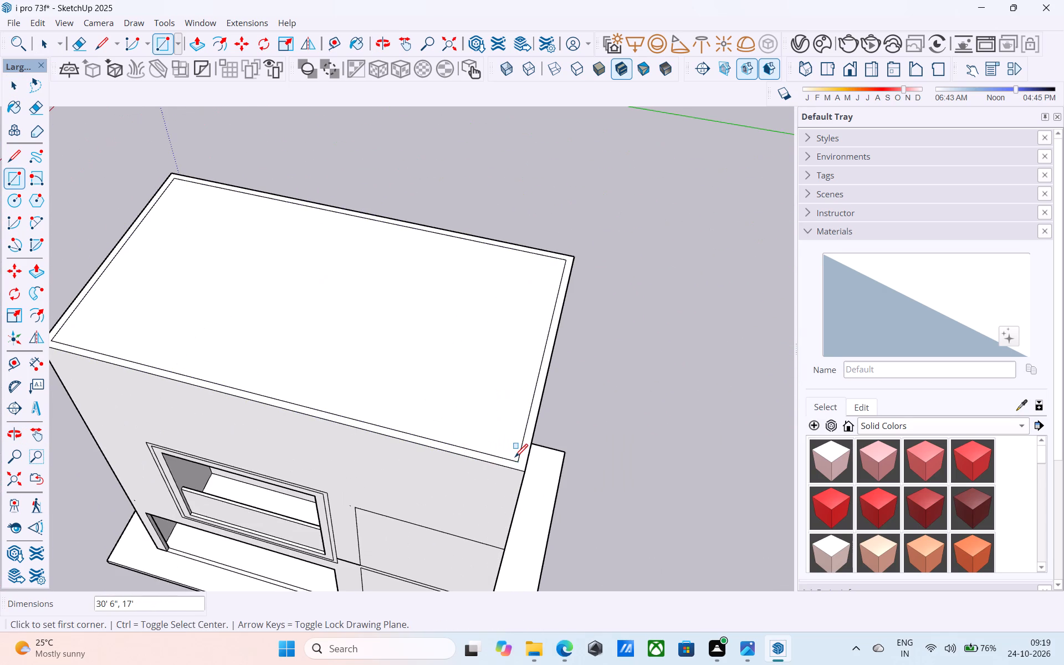
# Reverse the new roof face so its back side faces up.
pyautogui.press('space')
pyautogui.click(443, 380)
pyautogui.rightClick(443, 380)
pyautogui.click(472, 252)
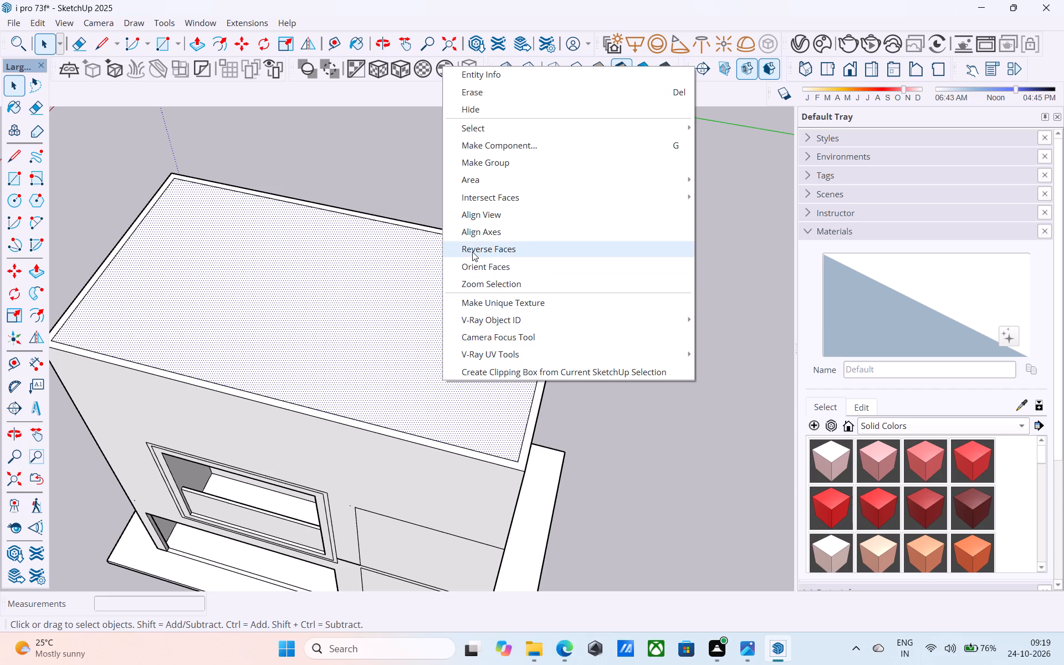
# Draw 6" vertical edges up from the roof face's rear left and front right inner corners.
pyautogui.press('l')
pyautogui.scroll(1, 165, 181)
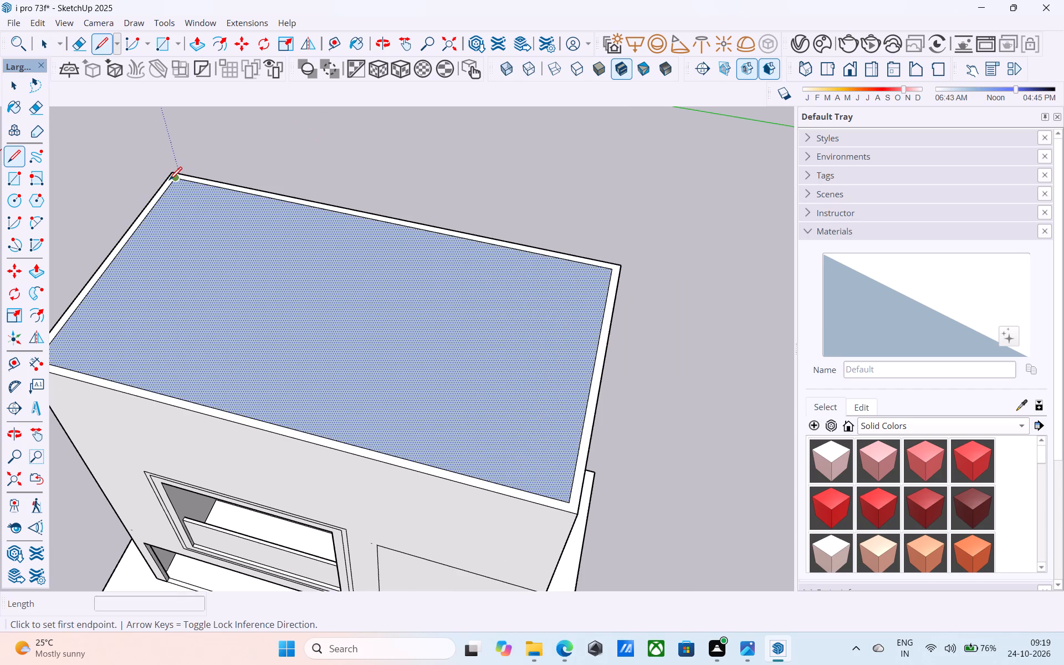
pyautogui.click(169, 181)
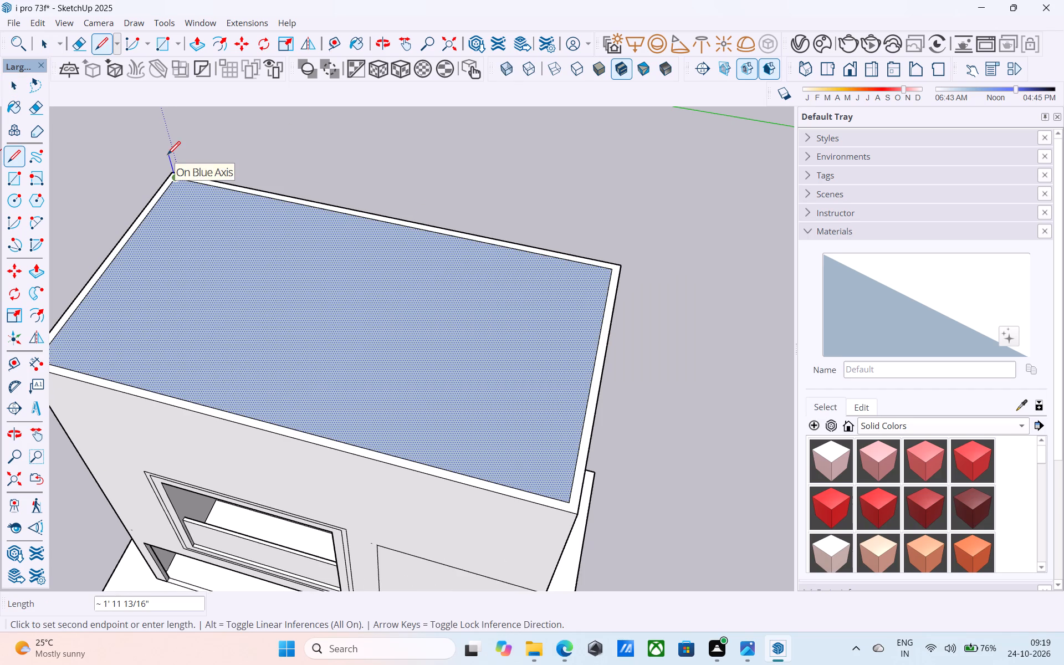
pyautogui.press('6')
pyautogui.hotkey('shift', '"')
pyautogui.press('Return')
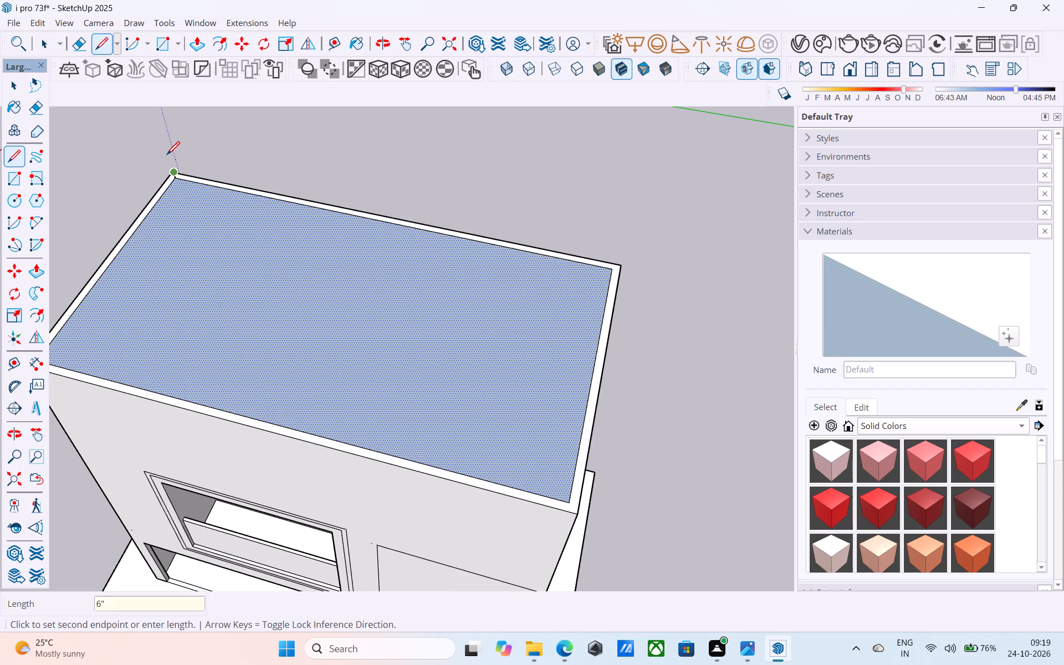
pyautogui.press('space')
pyautogui.write('l')
pyautogui.scroll(-7, 172, 161)
pyautogui.scroll(11, 362, 337)
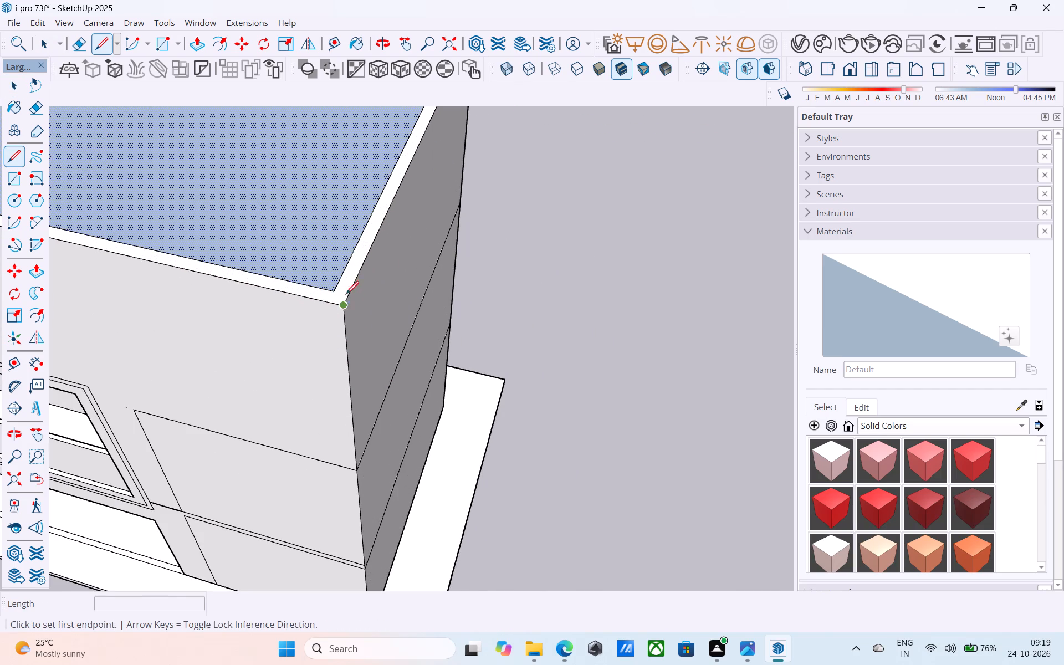
pyautogui.click(337, 290)
pyautogui.write('6"')
pyautogui.press('Return')
pyautogui.press('space')
# Draw a second roof rectangle between the tops of the two 6" vertical edges, directly above the lower roof face.
pyautogui.write('r')
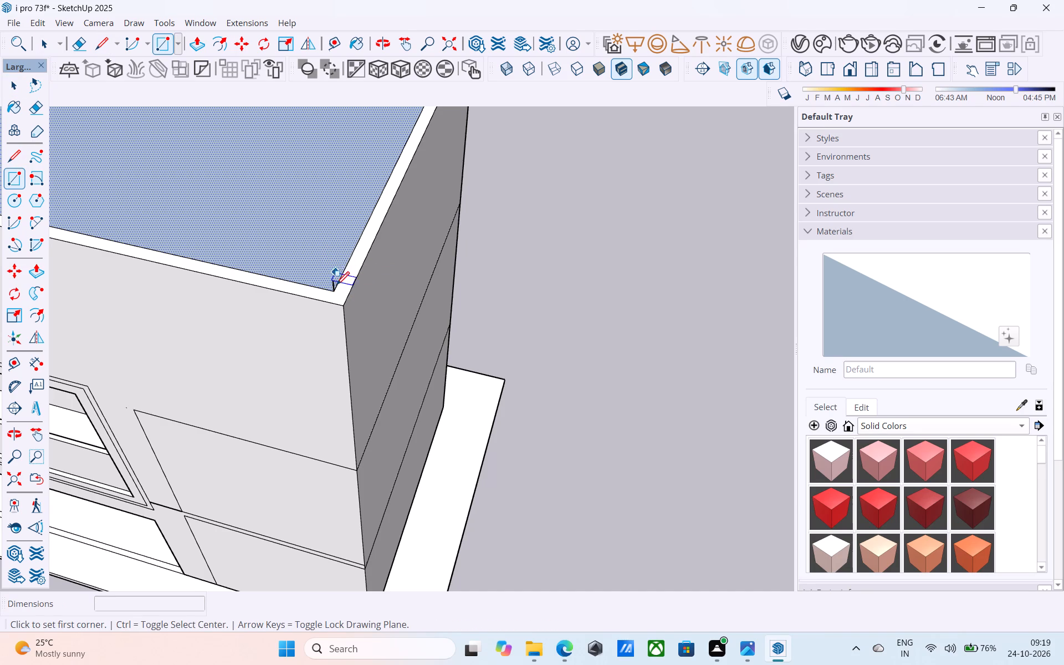
pyautogui.click(333, 285)
pyautogui.scroll(-6, 259, 169)
pyautogui.keyDown('shift'); pyautogui.moveTo(252, 170); pyautogui.dragTo(643, 485, button='middle'); pyautogui.keyUp('shift')
pyautogui.scroll(2, 364, 300)
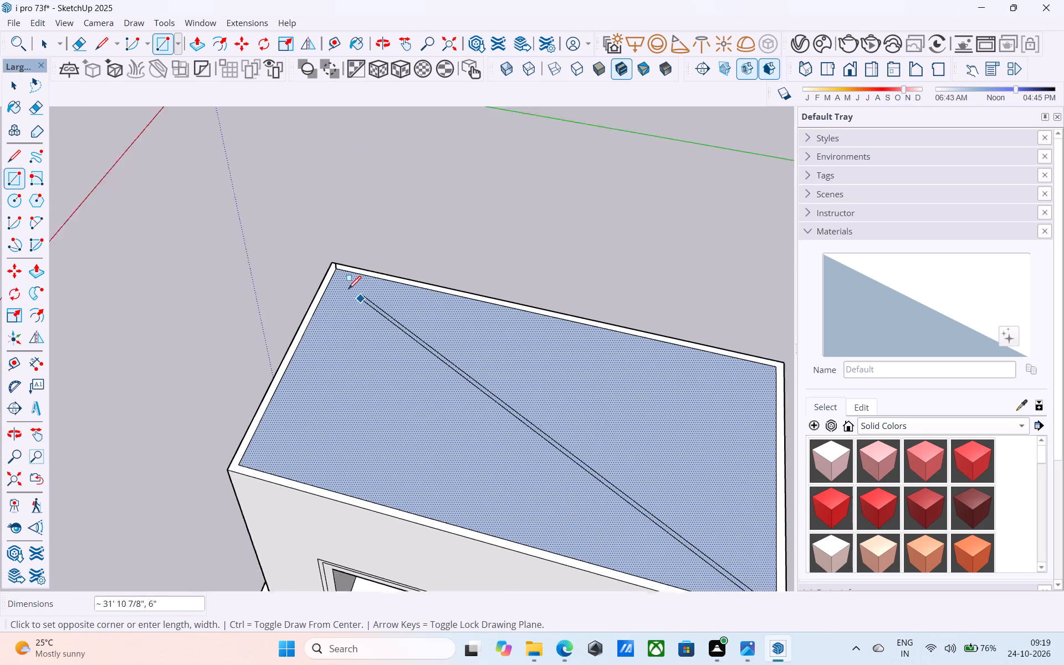
pyautogui.scroll(11, 348, 290)
pyautogui.click(321, 238)
# Draw vertical edges at the front left and rear right corners joining the two roof faces, closing the slab's sides.
pyautogui.scroll(-12, 296, 216)
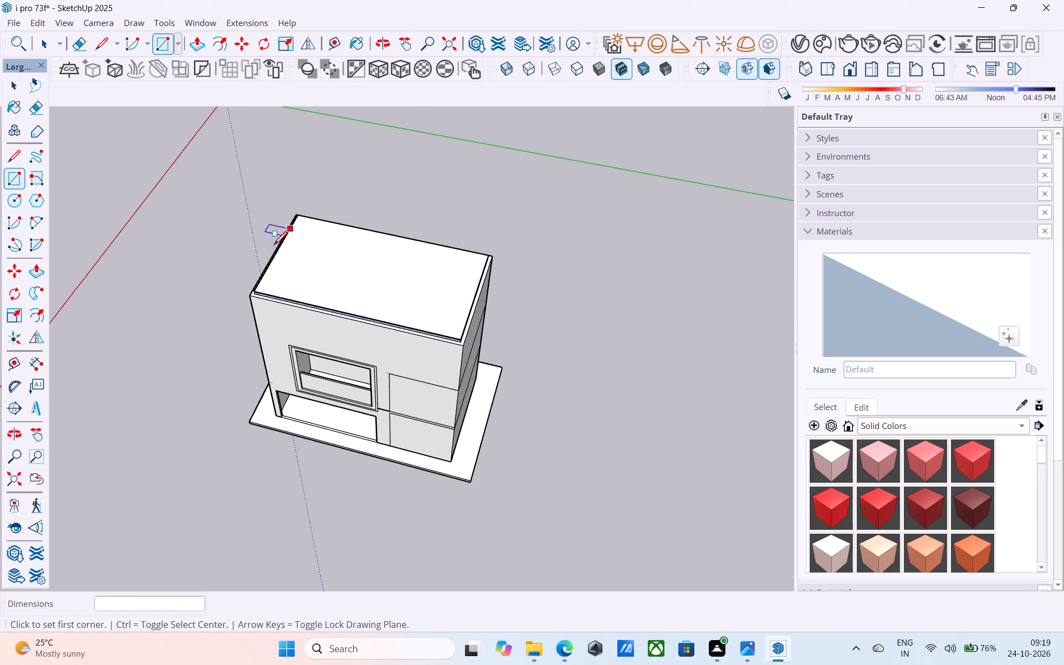
pyautogui.moveTo(238, 294); pyautogui.dragTo(298, 285, button='middle')
pyautogui.press('l')
pyautogui.scroll(15, 302, 313)
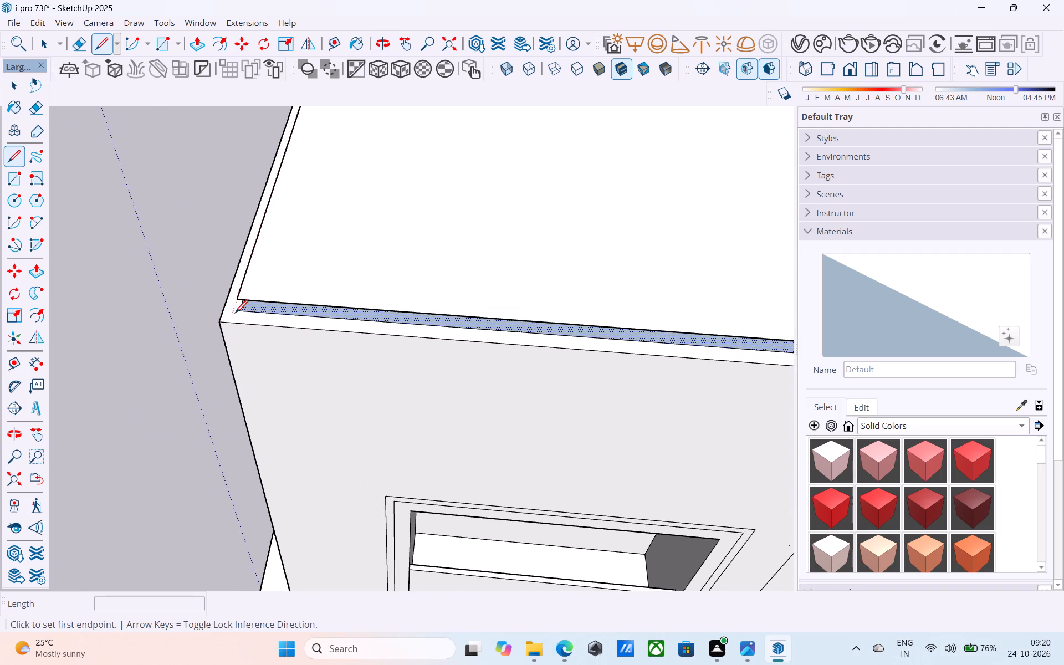
pyautogui.click(238, 313)
pyautogui.click(237, 302)
pyautogui.scroll(-11, 177, 300)
pyautogui.moveTo(454, 274); pyautogui.dragTo(45, 260, button='middle')
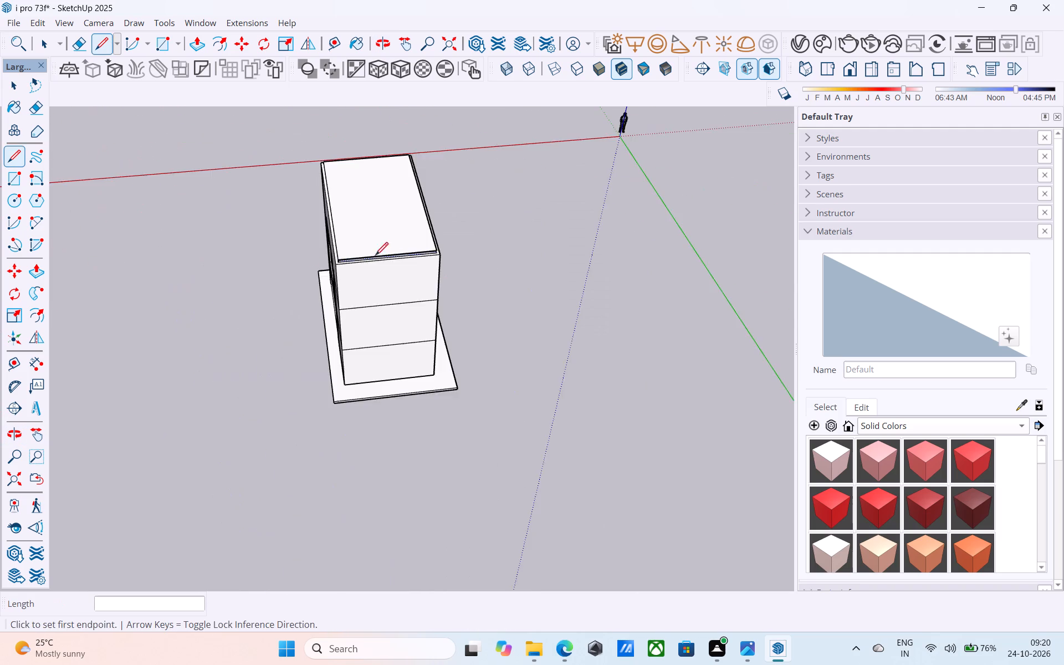
pyautogui.scroll(9, 390, 251)
pyautogui.scroll(8, 503, 259)
pyautogui.scroll(-4, 392, 237)
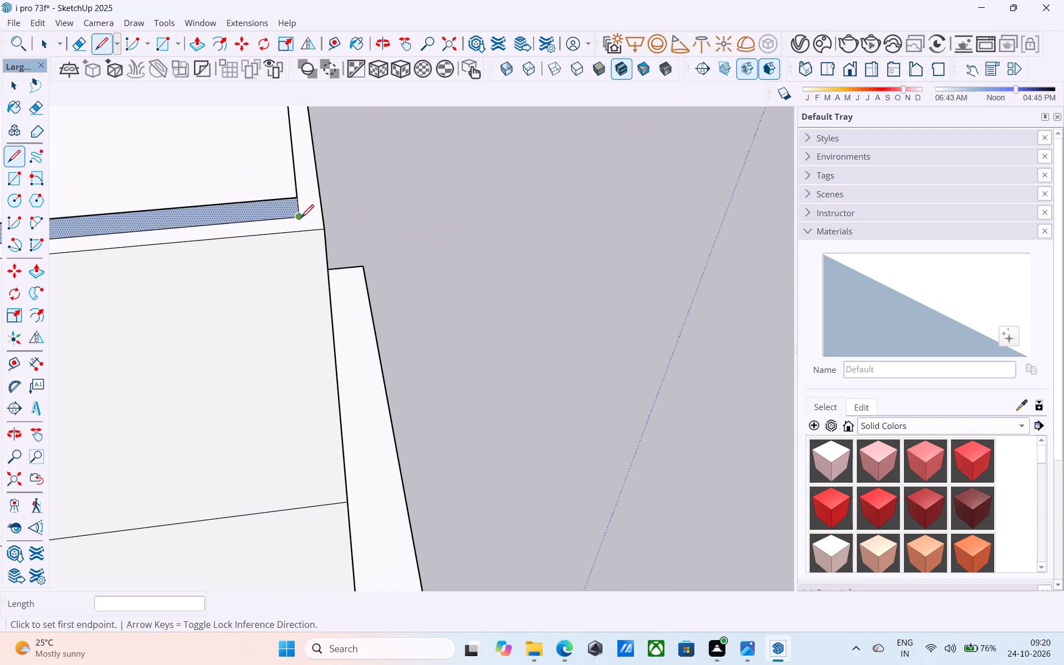
pyautogui.click(302, 217)
pyautogui.click(294, 198)
# Reverse the roof slab's right side and rear edge faces so their front sides face outward.
pyautogui.scroll(-7, 669, 168)
pyautogui.moveTo(631, 216); pyautogui.dragTo(405, 187, button='middle')
pyautogui.scroll(12, 538, 203)
pyautogui.press('space')
pyautogui.click(444, 227)
pyautogui.rightClick(444, 227)
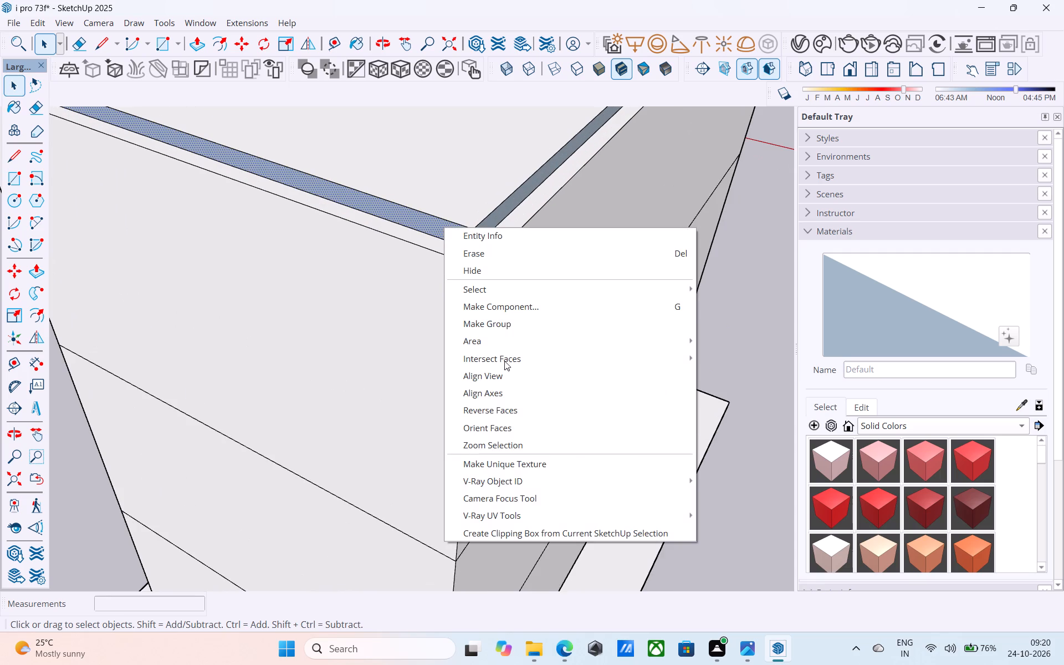
pyautogui.click(531, 410)
pyautogui.click(492, 223)
pyautogui.rightClick(492, 223)
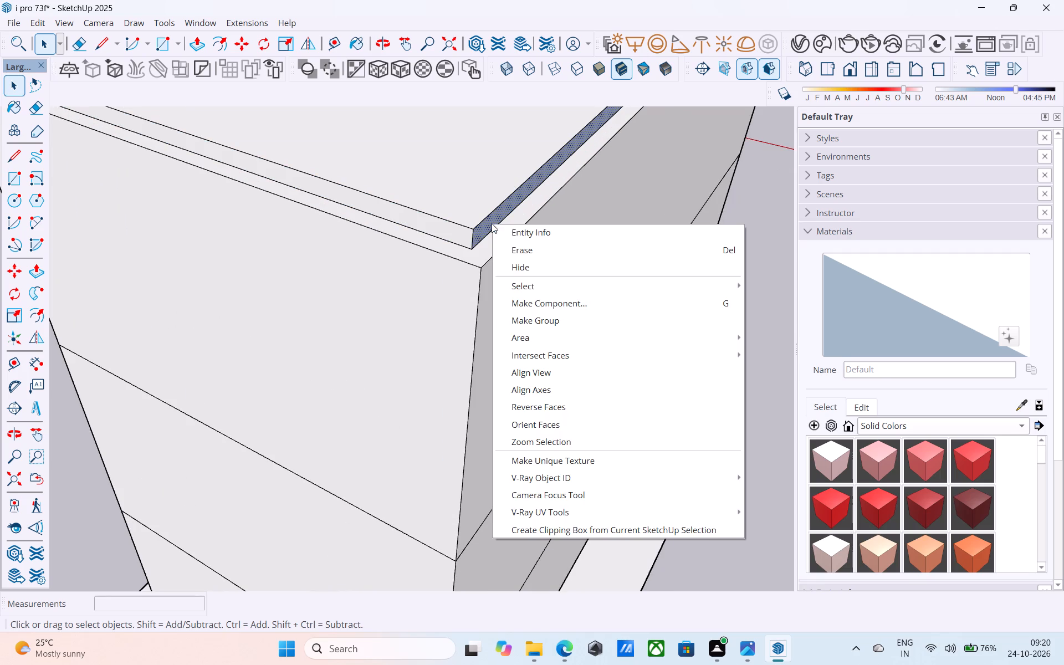
pyautogui.click(536, 403)
pyautogui.scroll(-7, 521, 385)
pyautogui.moveTo(447, 393); pyautogui.dragTo(775, 400, button='middle')
pyautogui.moveTo(404, 377); pyautogui.dragTo(635, 388, button='middle')
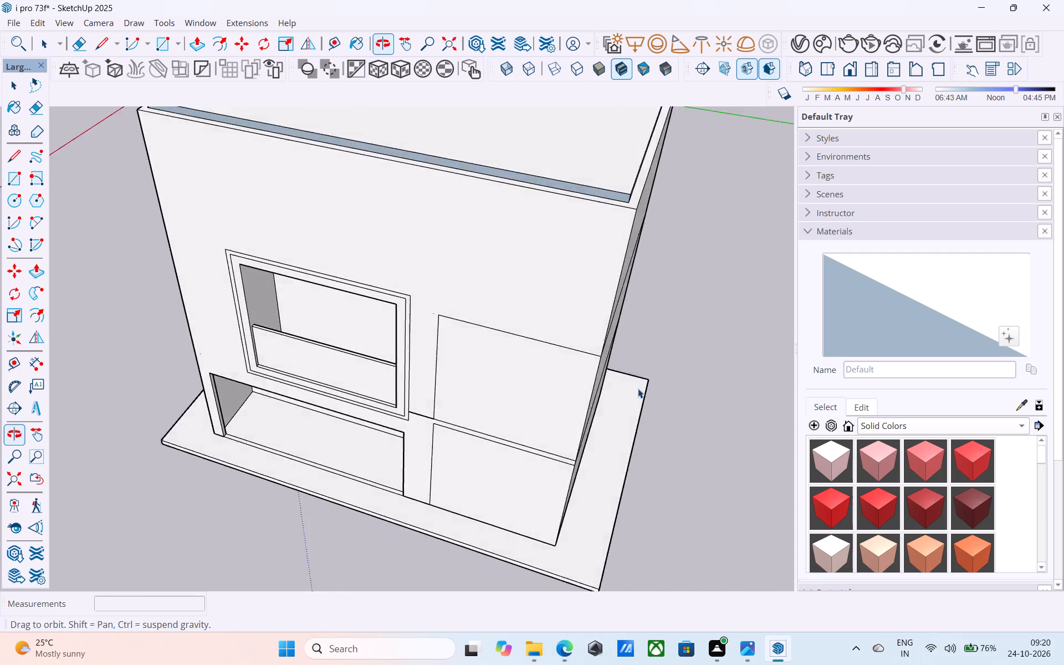
# Reverse the roof slab's left side and front edge faces so their front sides face outward.
pyautogui.moveTo(443, 320); pyautogui.dragTo(817, 330, button='middle')
pyautogui.scroll(9, 270, 247)
pyautogui.click(258, 242)
pyautogui.rightClick(258, 242)
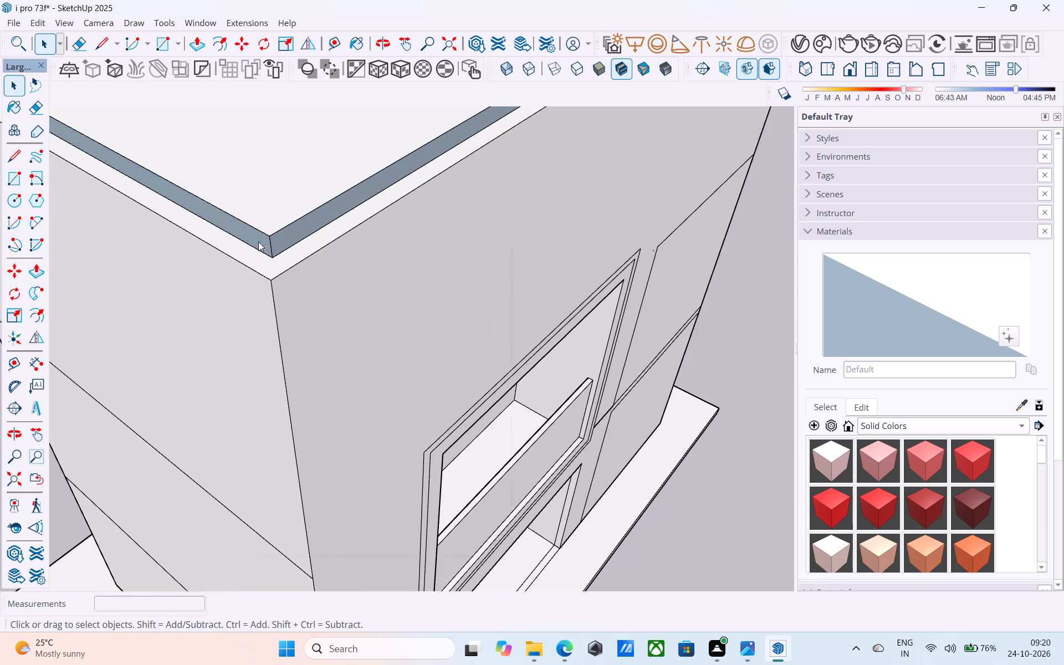
pyautogui.click(319, 420)
pyautogui.click(305, 231)
pyautogui.rightClick(305, 231)
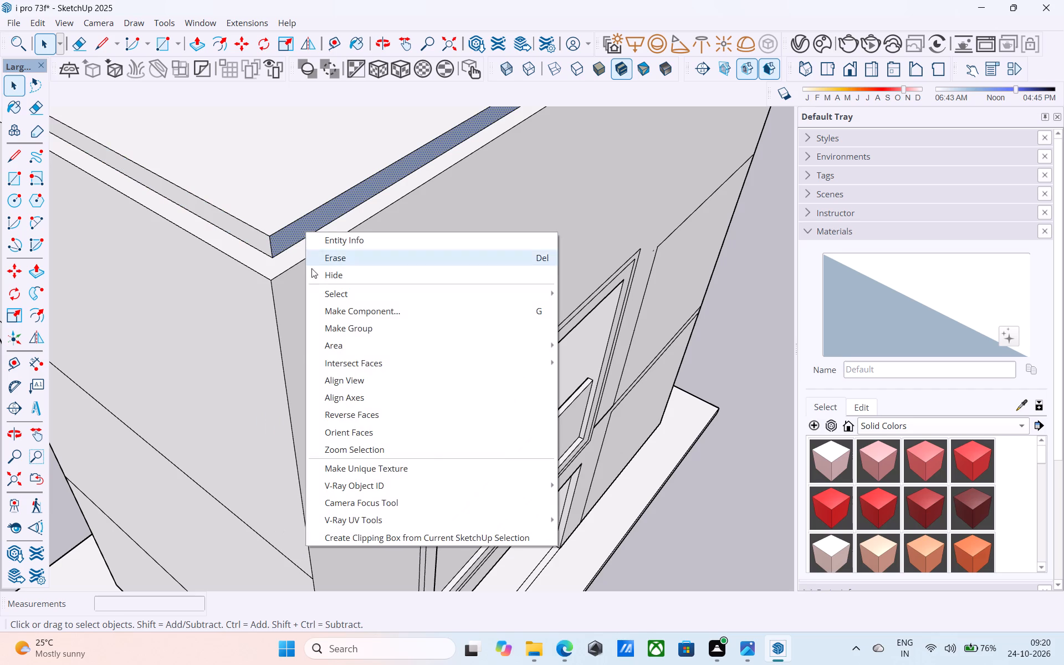
pyautogui.click(361, 420)
pyautogui.press('space')
# Inspect the building's front, left side and roof slab from above, eye level and below.
pyautogui.scroll(-8, 343, 388)
pyautogui.moveTo(323, 396); pyautogui.dragTo(305, 372, button='middle')
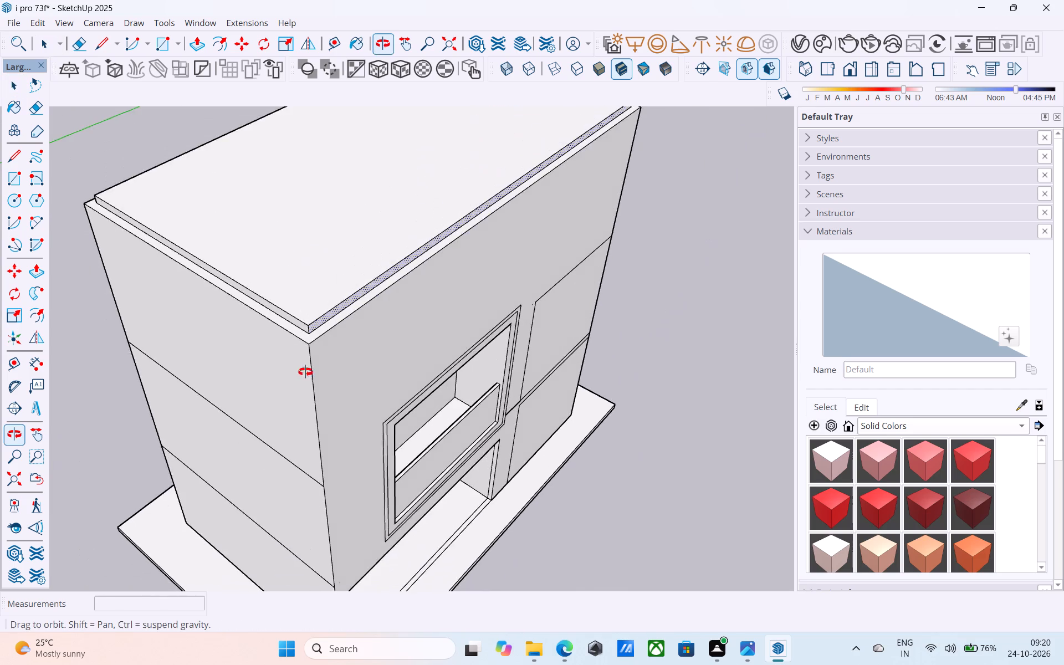
pyautogui.moveTo(305, 372); pyautogui.dragTo(227, 253, button='middle')
pyautogui.scroll(-7, 228, 245)
pyautogui.middleClick(265, 310)
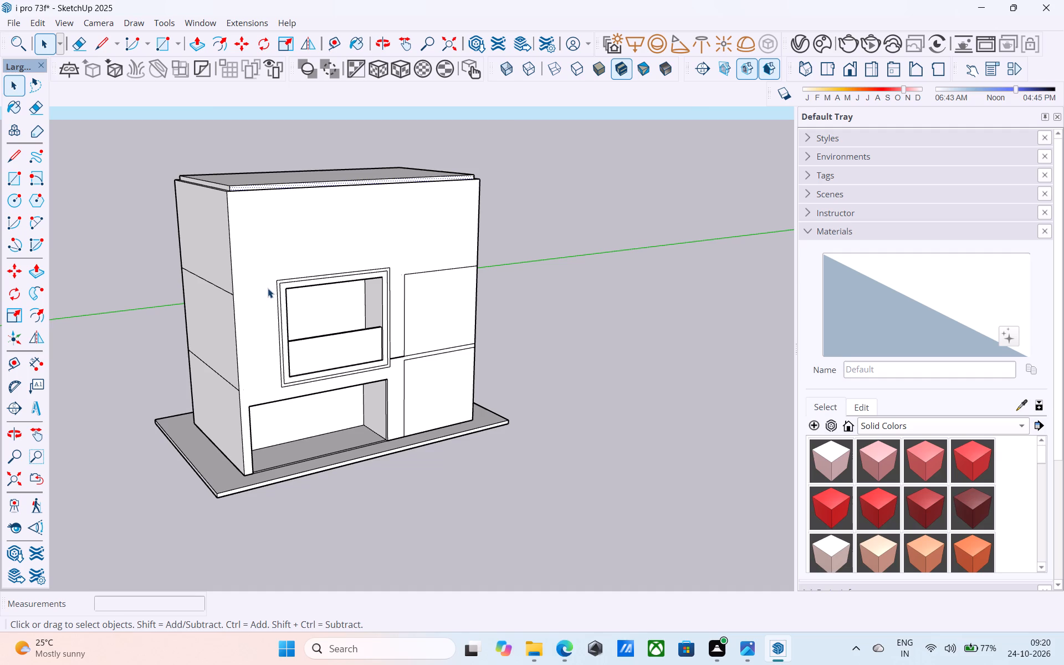
pyautogui.scroll(2, 268, 288)
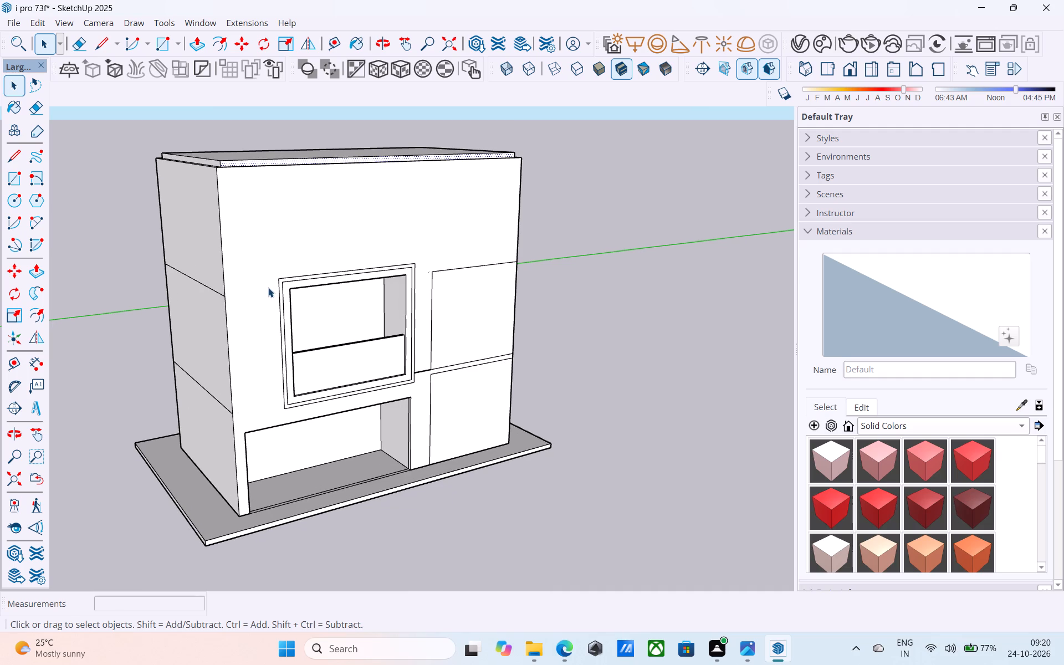
pyautogui.scroll(-6, 299, 290)
pyautogui.moveTo(301, 292); pyautogui.dragTo(305, 239, button='middle')
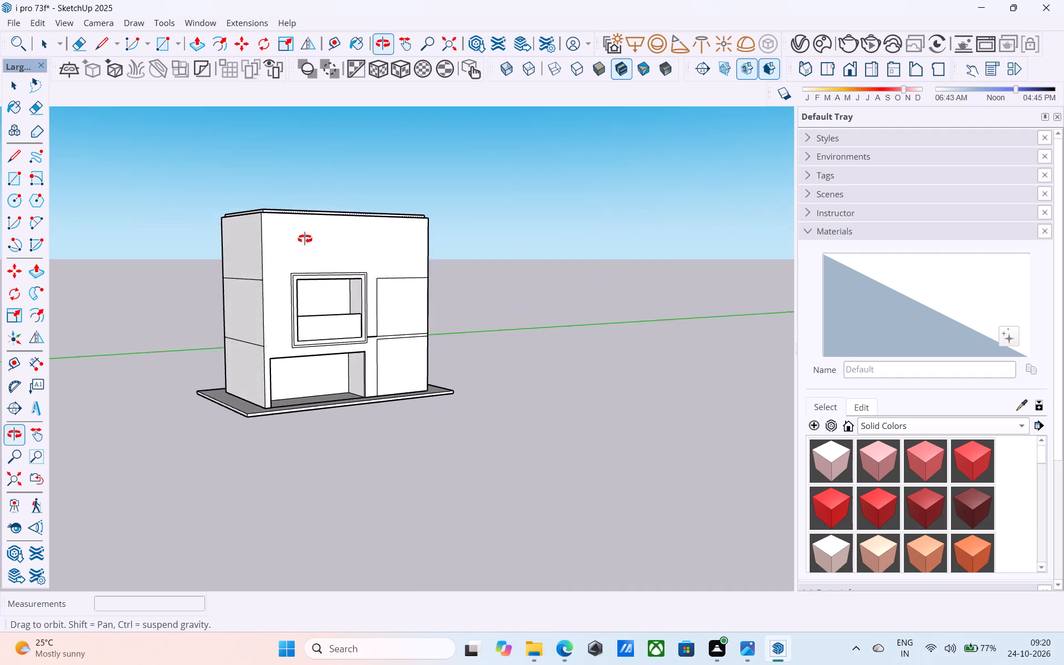
pyautogui.moveTo(305, 239); pyautogui.dragTo(254, 192, button='middle')
pyautogui.scroll(7, 254, 192)
pyautogui.scroll(-6, 257, 194)
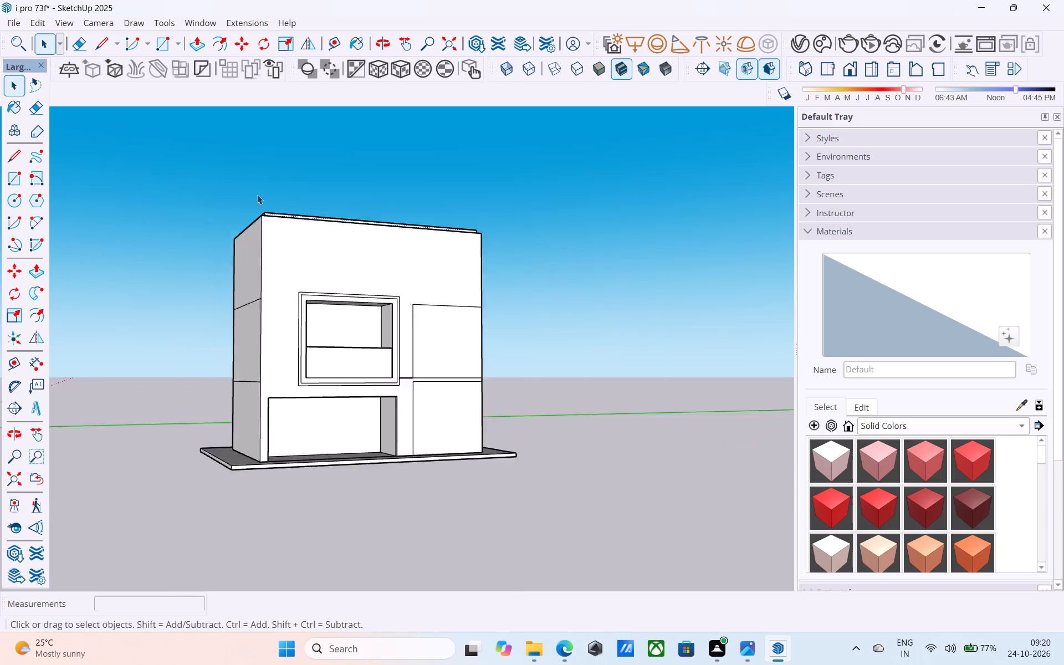
pyautogui.scroll(-1, 257, 195)
pyautogui.moveTo(308, 259); pyautogui.dragTo(292, 227, button='middle')
pyautogui.scroll(1, 292, 227)
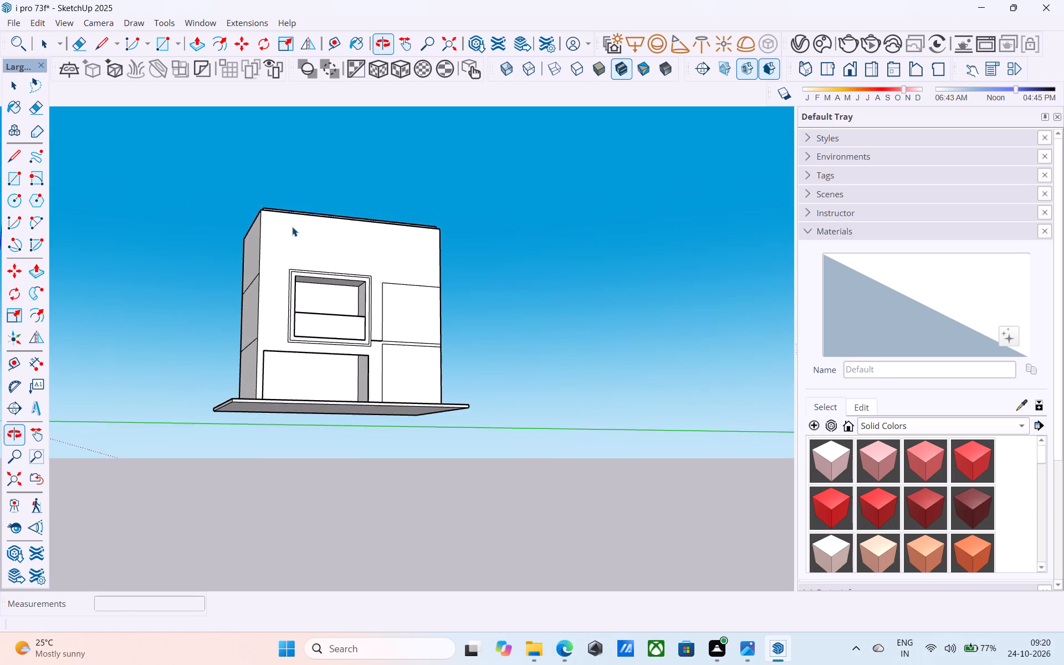
pyautogui.scroll(3, 292, 227)
pyautogui.scroll(-4, 292, 227)
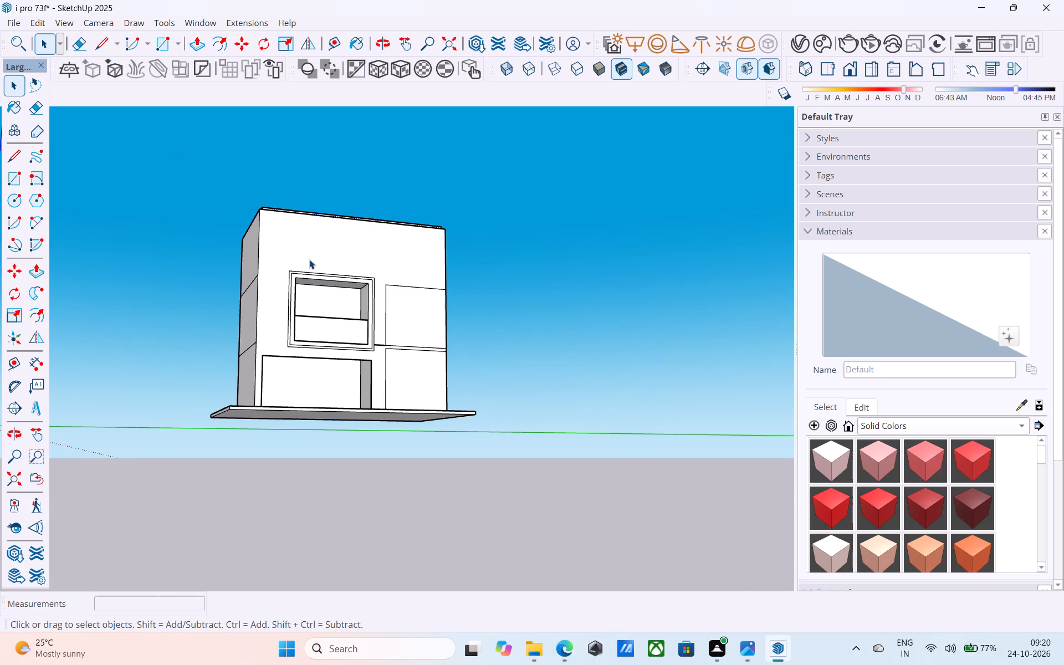
pyautogui.moveTo(309, 273); pyautogui.dragTo(304, 387, button='middle')
pyautogui.scroll(-7, 280, 370)
pyautogui.moveTo(284, 375); pyautogui.dragTo(371, 363, button='middle')
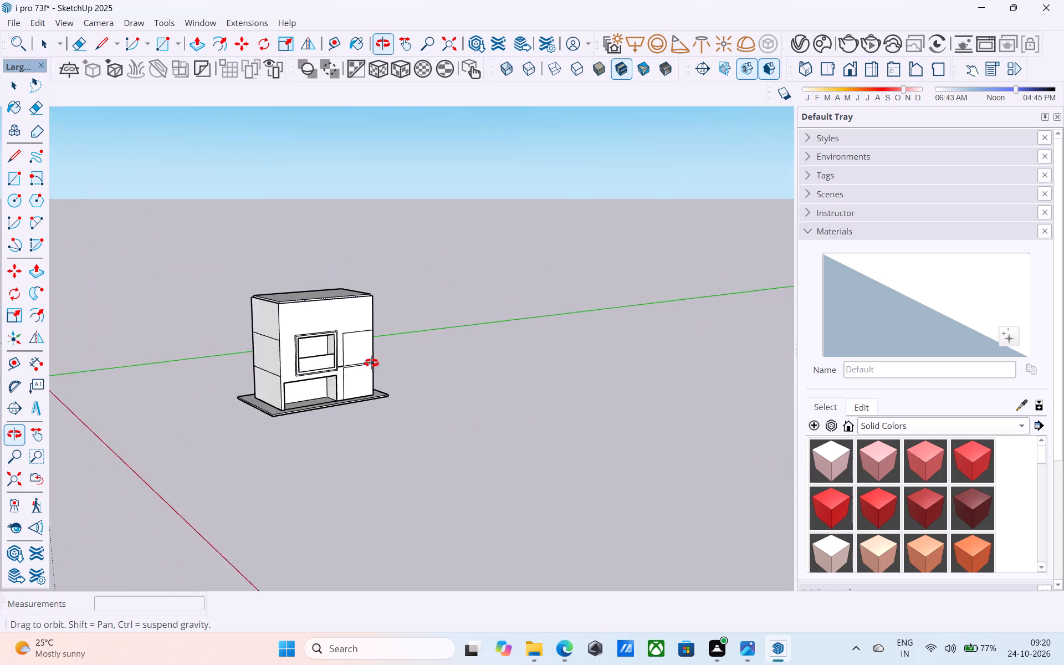
pyautogui.moveTo(371, 363); pyautogui.dragTo(401, 301, button='middle')
pyautogui.scroll(8, 428, 325)
pyautogui.scroll(-6, 478, 259)
pyautogui.moveTo(473, 265); pyautogui.dragTo(439, 285, button='middle')
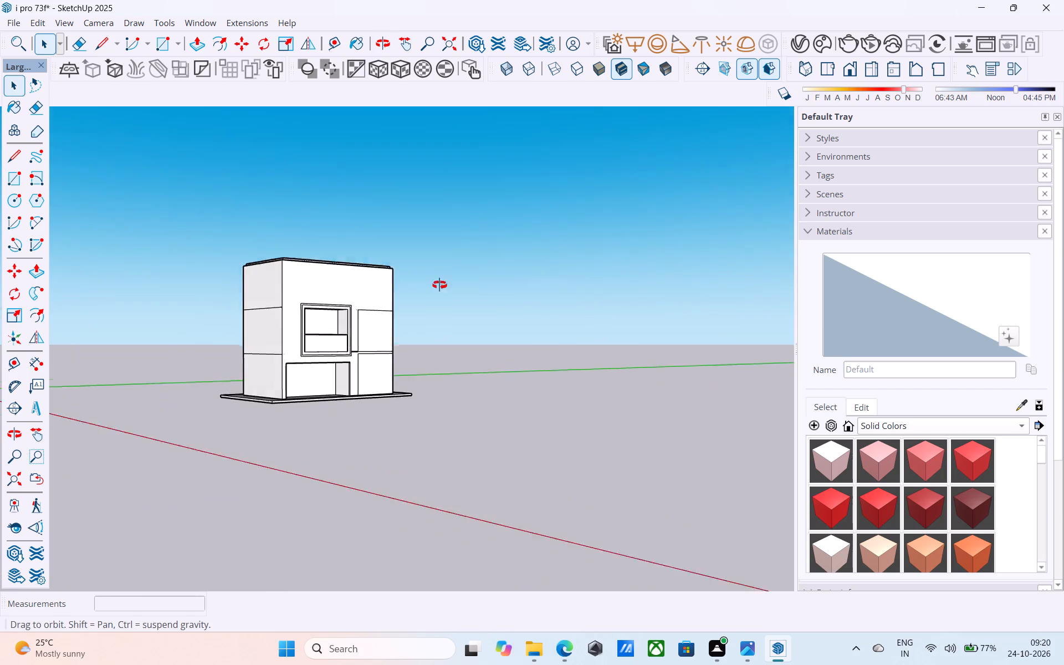
pyautogui.moveTo(439, 285); pyautogui.dragTo(242, 337, button='middle')
# Copy the top edge of the front wall's upper right panel 6" straight up.
pyautogui.scroll(5, 381, 359)
pyautogui.scroll(1, 378, 295)
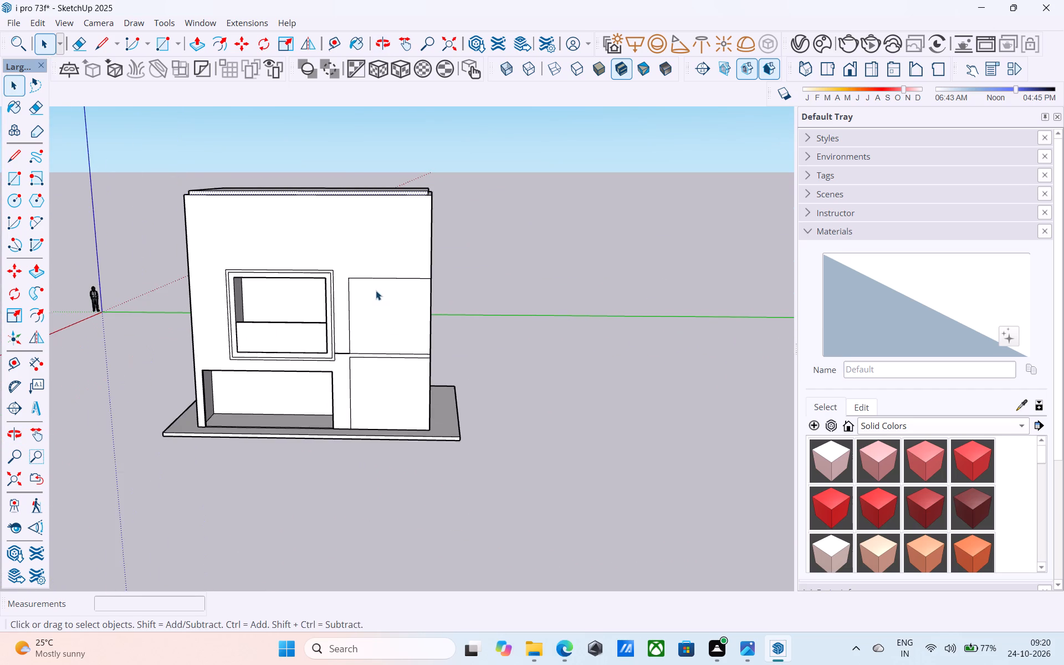
pyautogui.scroll(5, 376, 290)
pyautogui.keyDown('shift'); pyautogui.moveTo(376, 289); pyautogui.dragTo(451, 282, button='middle'); pyautogui.keyUp('shift')
pyautogui.click(450, 260)
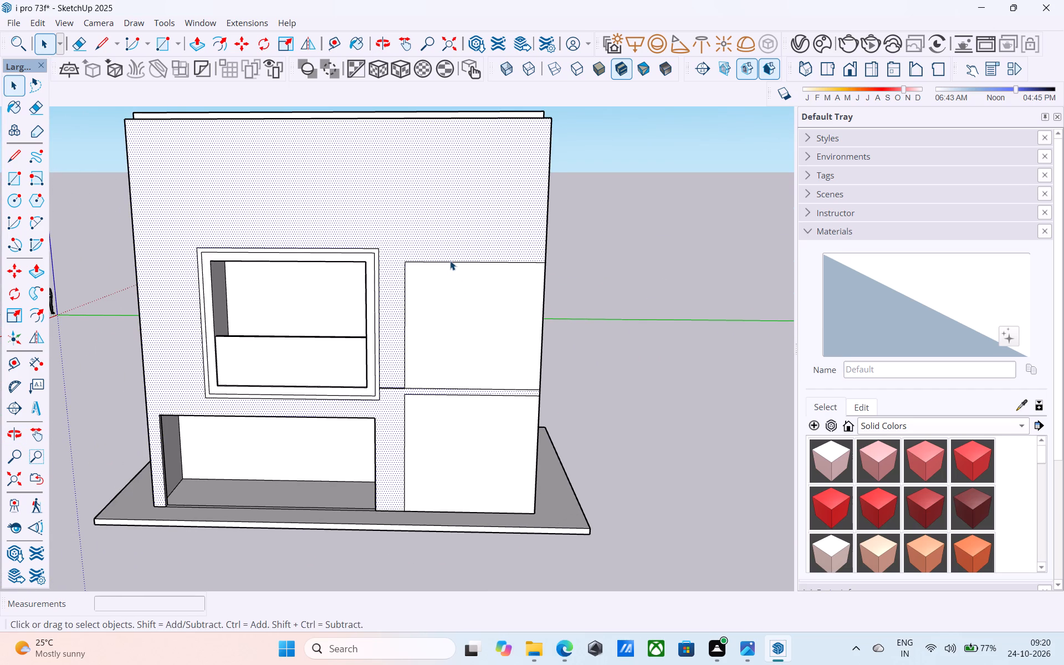
pyautogui.click(452, 263)
pyautogui.press('m')
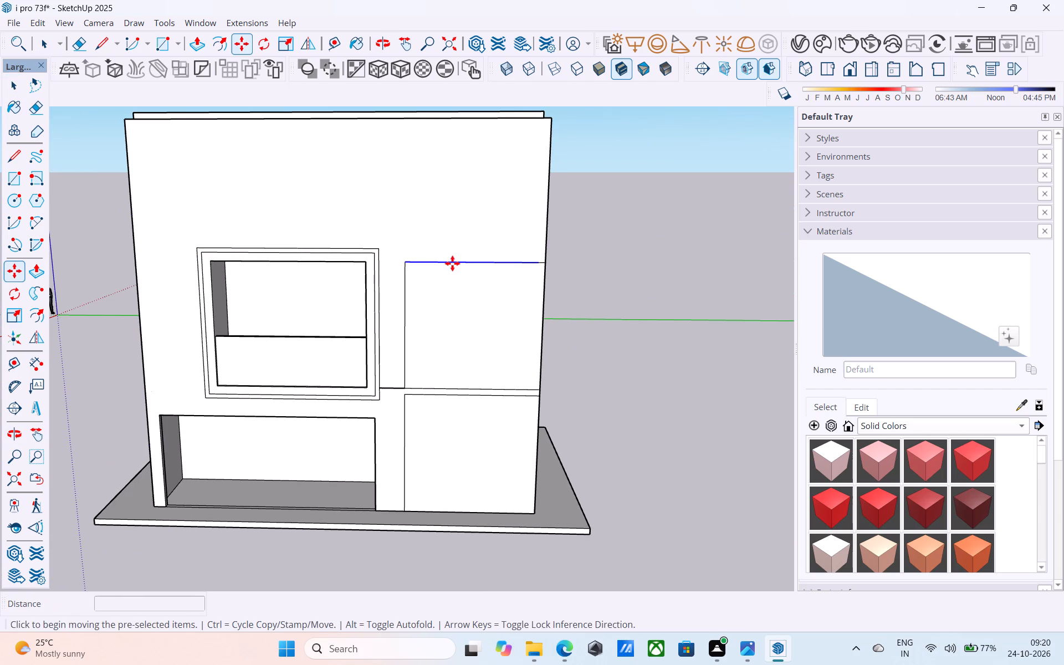
pyautogui.click(547, 262)
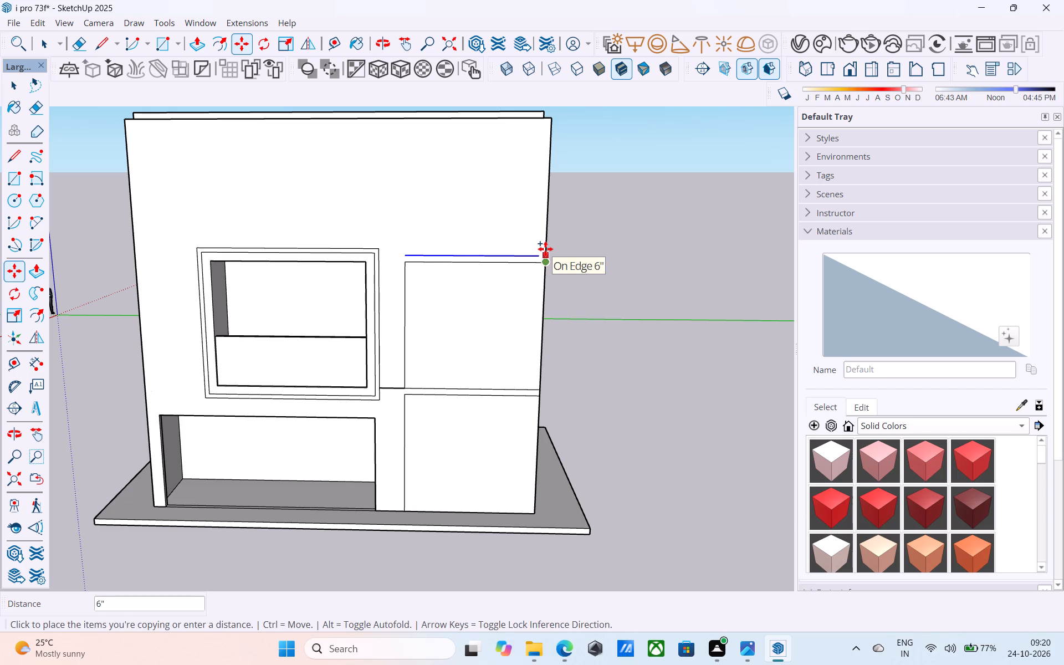
pyautogui.press('l')
pyautogui.click(545, 265)
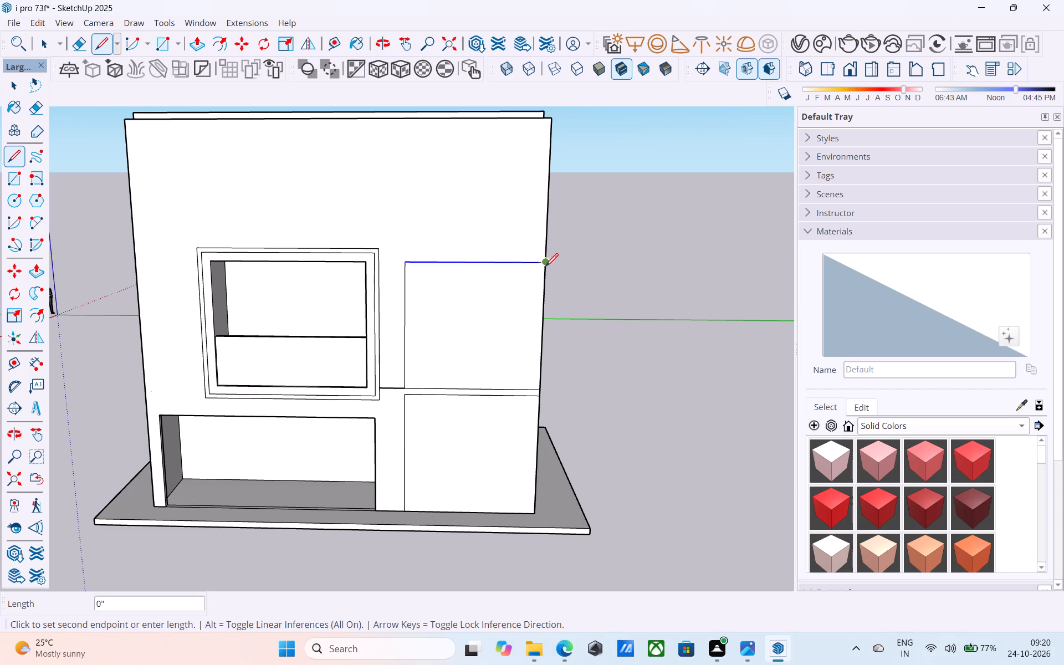
pyautogui.press('space')
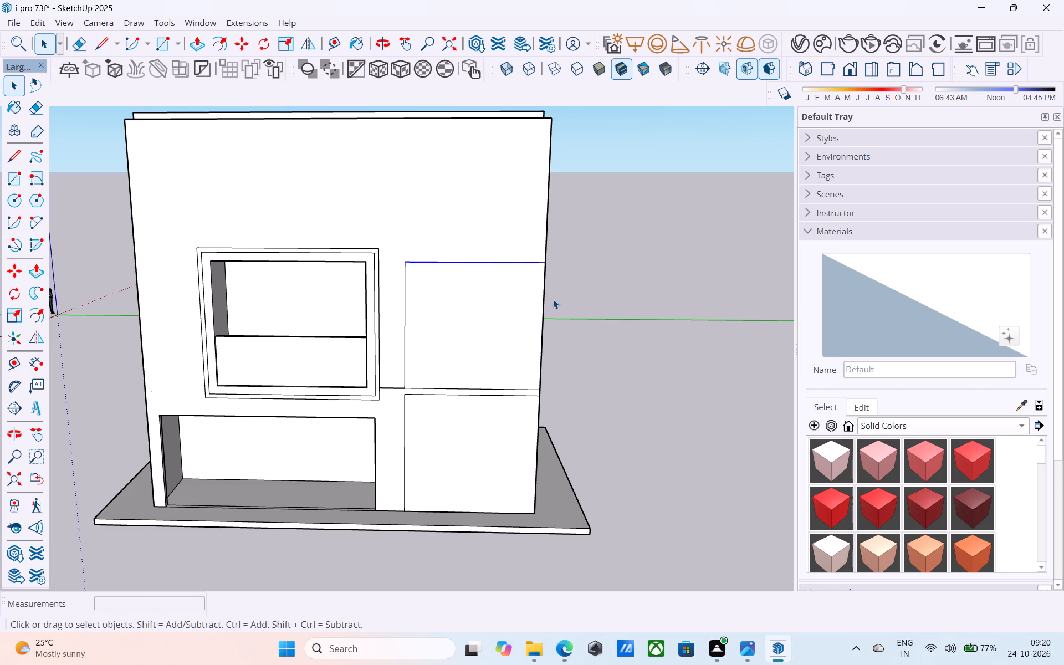
pyautogui.press('m')
pyautogui.click(549, 268)
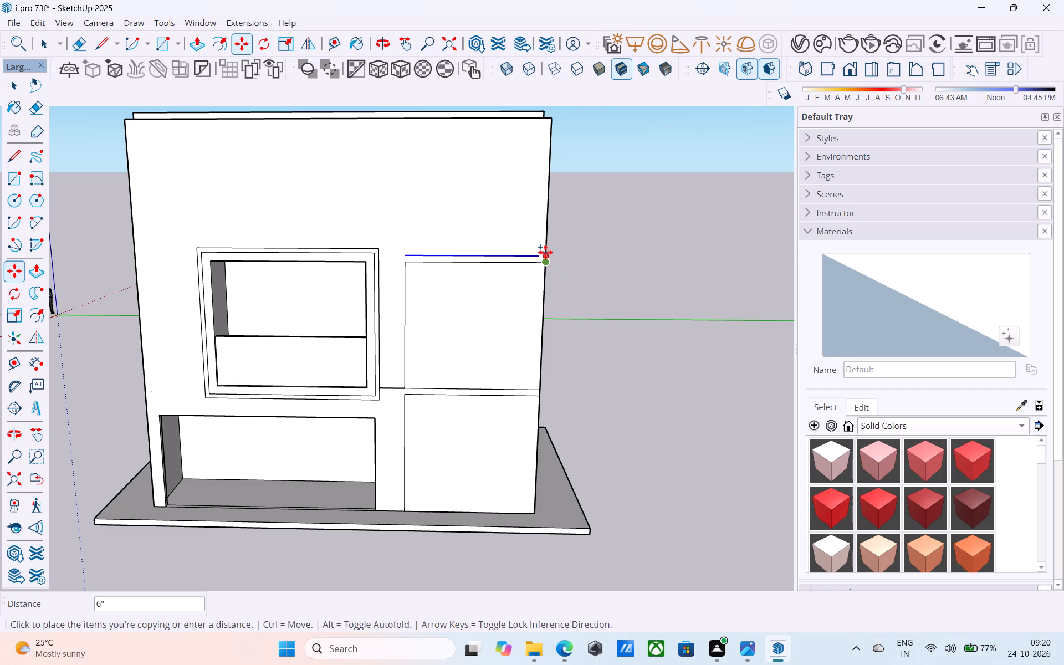
pyautogui.click(545, 250)
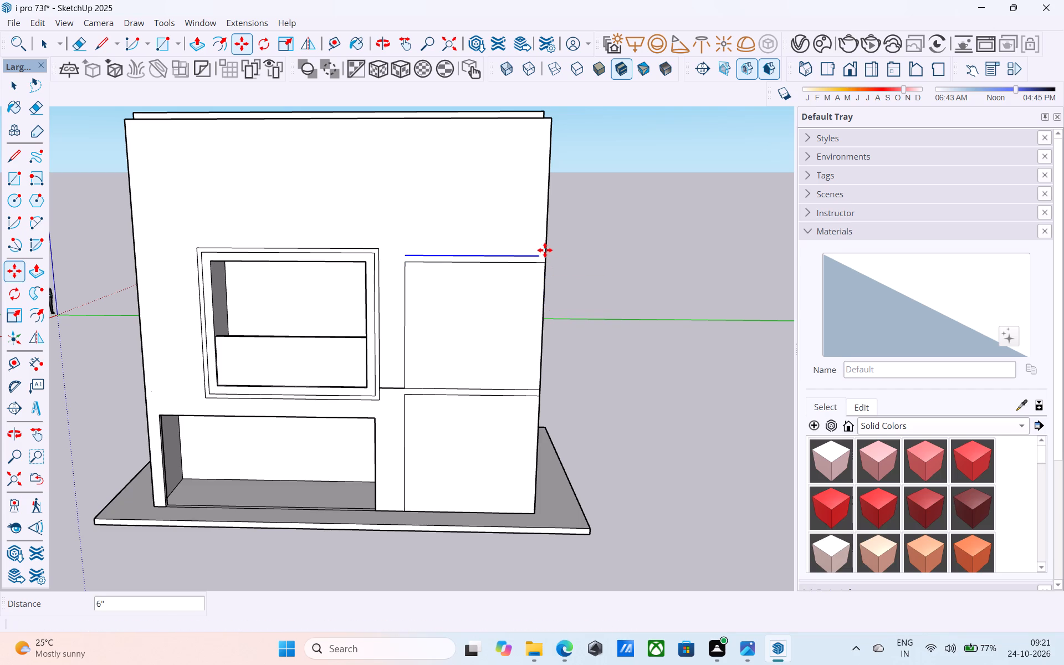
pyautogui.press('space')
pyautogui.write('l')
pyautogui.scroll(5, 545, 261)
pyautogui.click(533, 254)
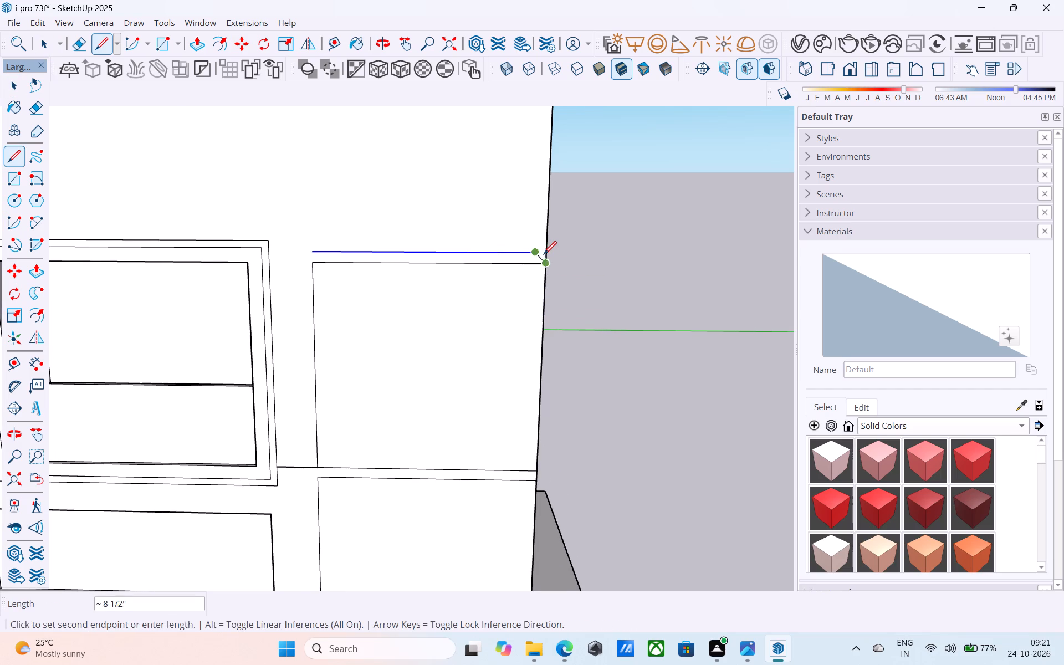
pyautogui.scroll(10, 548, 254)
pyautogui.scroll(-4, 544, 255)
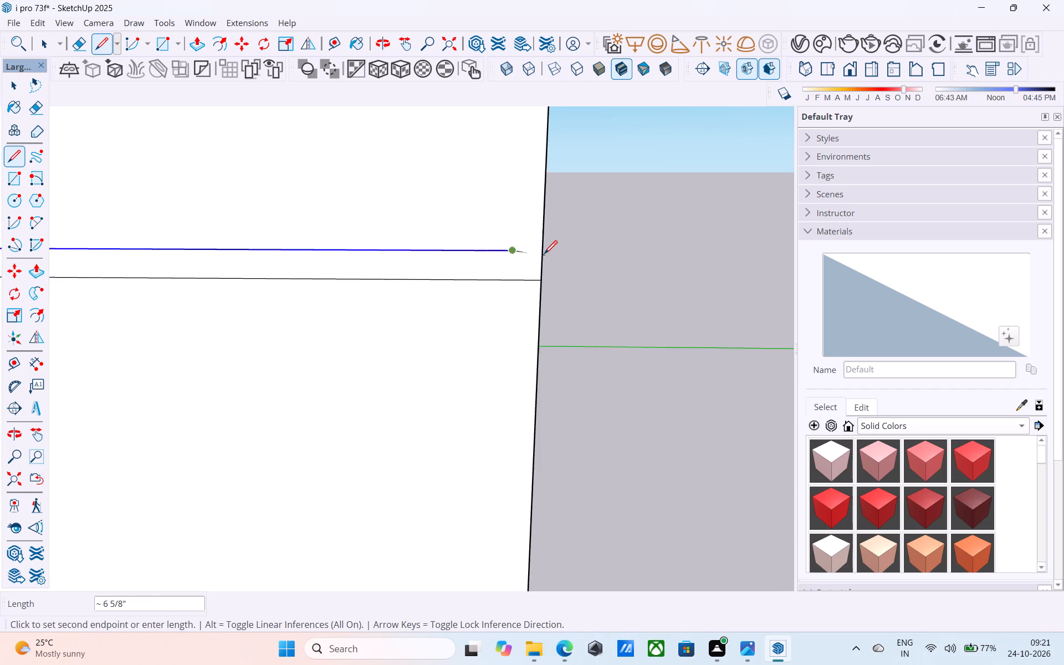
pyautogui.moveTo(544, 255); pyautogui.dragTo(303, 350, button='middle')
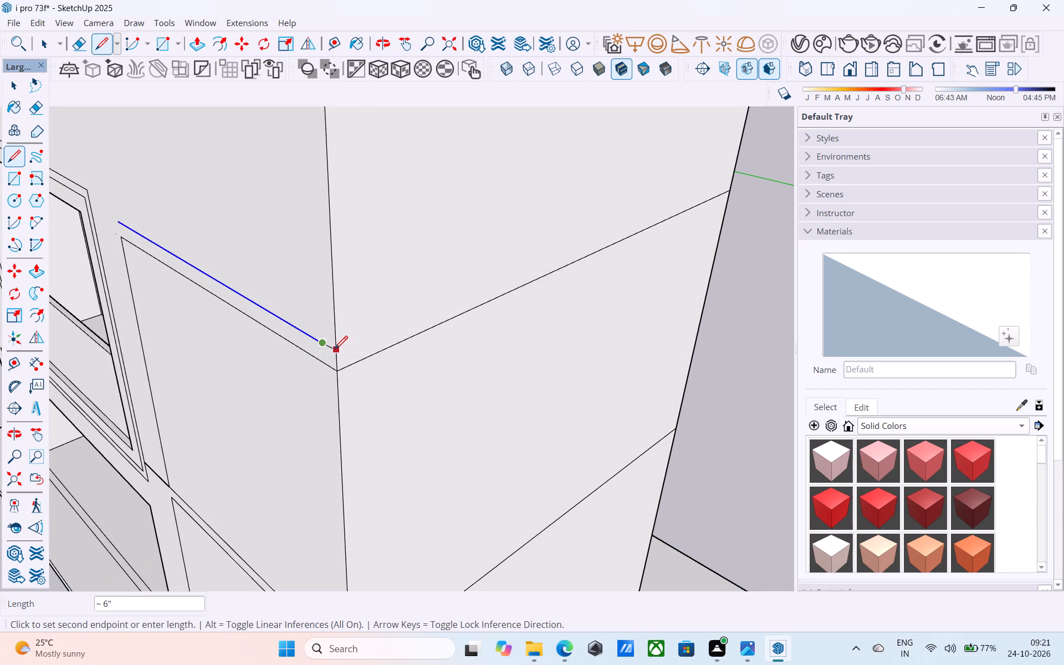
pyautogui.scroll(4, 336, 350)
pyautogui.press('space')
# Extend the copied edge about 6" along the green axis with a line to the front wall's right corner edge.
pyautogui.moveTo(332, 348); pyautogui.dragTo(738, 309, button='middle')
pyautogui.scroll(-2, 416, 338)
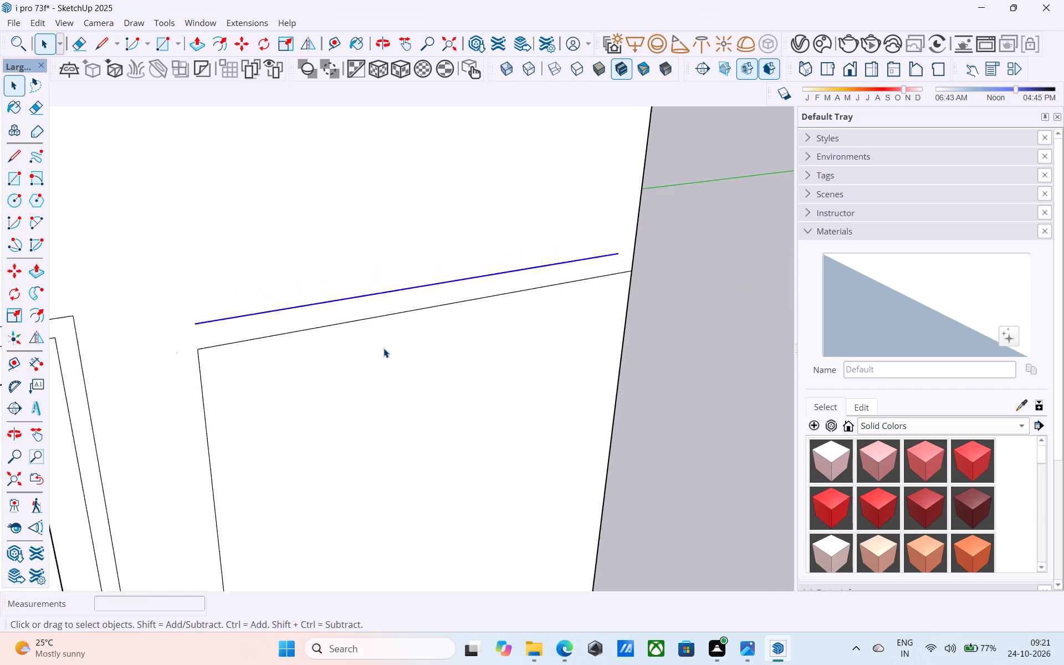
pyautogui.scroll(-4, 383, 348)
pyautogui.moveTo(349, 346); pyautogui.dragTo(366, 421, button='middle')
pyautogui.press('l')
pyautogui.scroll(2, 365, 364)
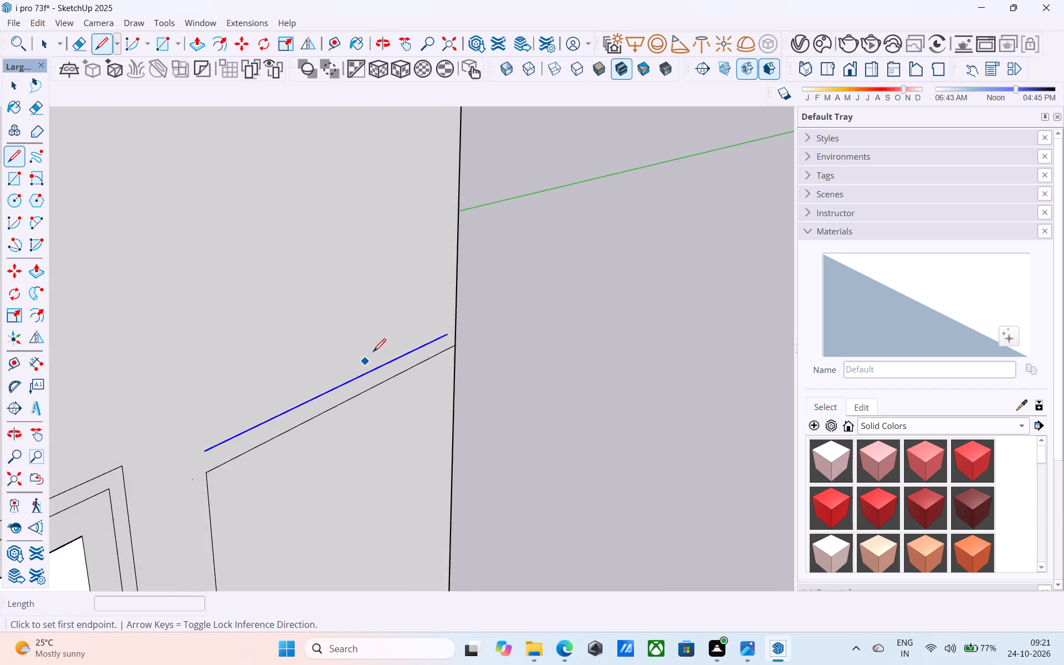
pyautogui.scroll(3, 373, 353)
pyautogui.click(467, 334)
pyautogui.scroll(4, 479, 327)
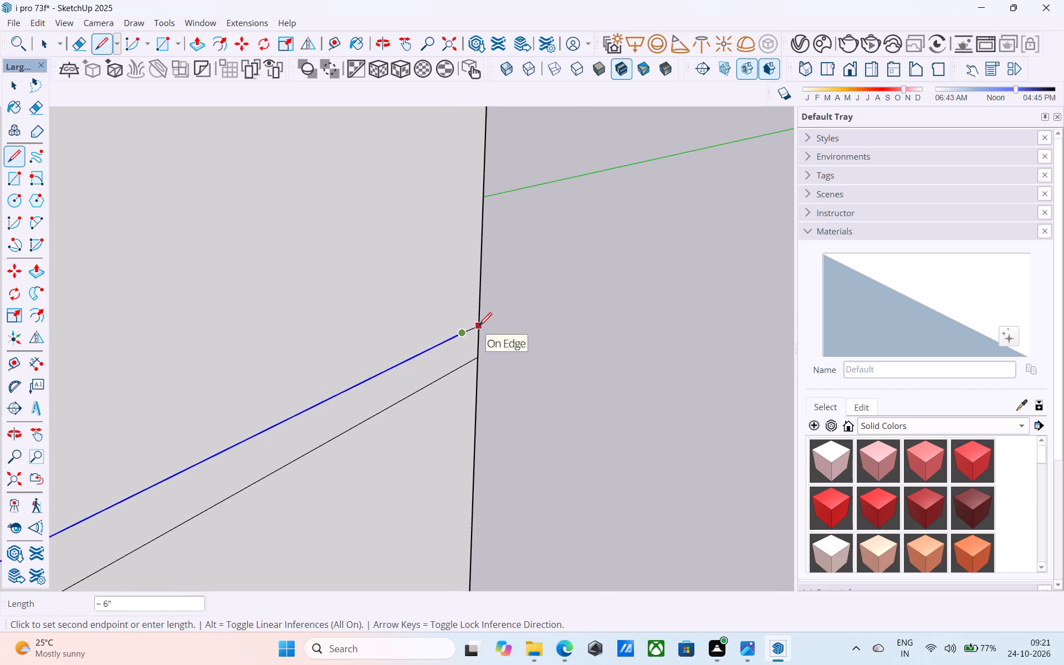
pyautogui.press('Right')
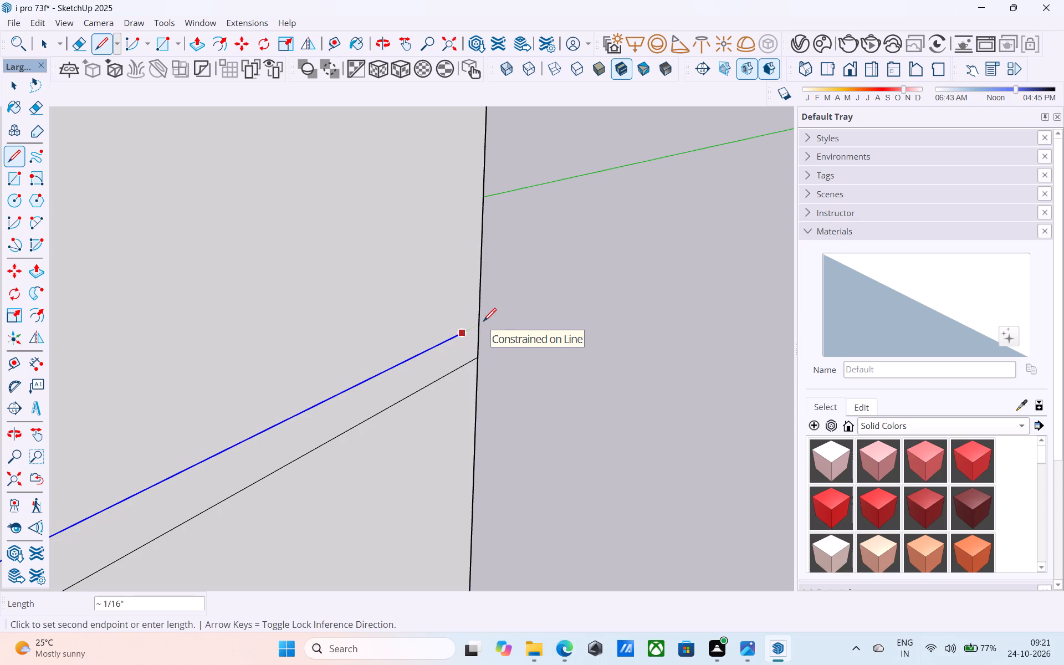
pyautogui.press('Left')
pyautogui.click(483, 323)
pyautogui.press('space')
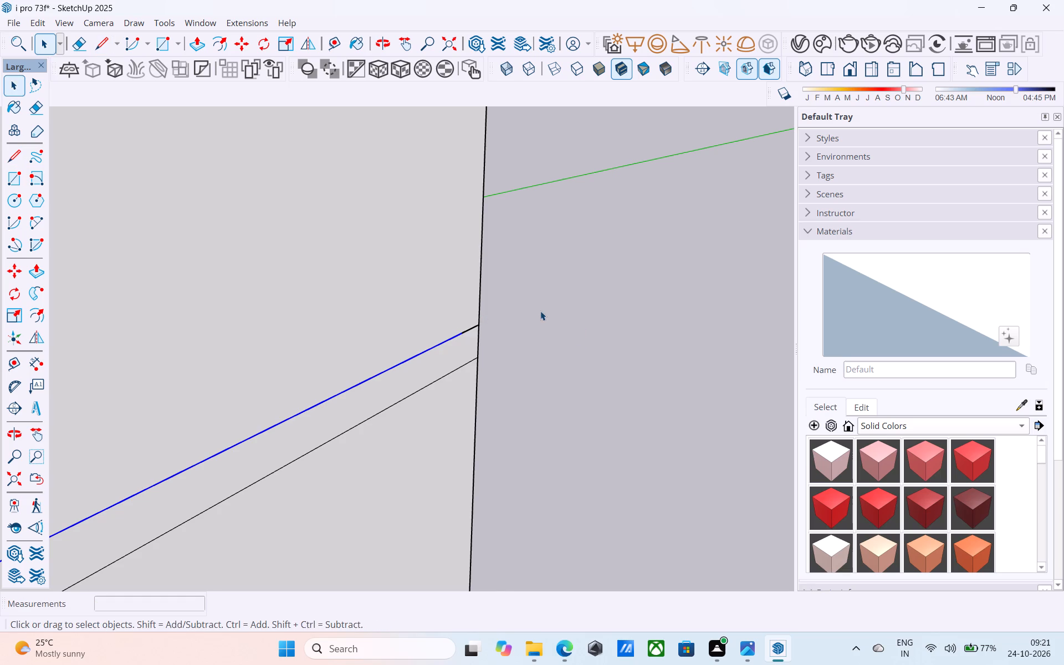
# Examine the extended edge above the upper right panel and the surrounding front facade from several angles.
pyautogui.scroll(-4, 540, 311)
pyautogui.moveTo(540, 310); pyautogui.dragTo(340, 316, button='middle')
pyautogui.scroll(-6, 433, 329)
pyautogui.scroll(-7, 473, 360)
pyautogui.moveTo(481, 368); pyautogui.dragTo(437, 350, button='middle')
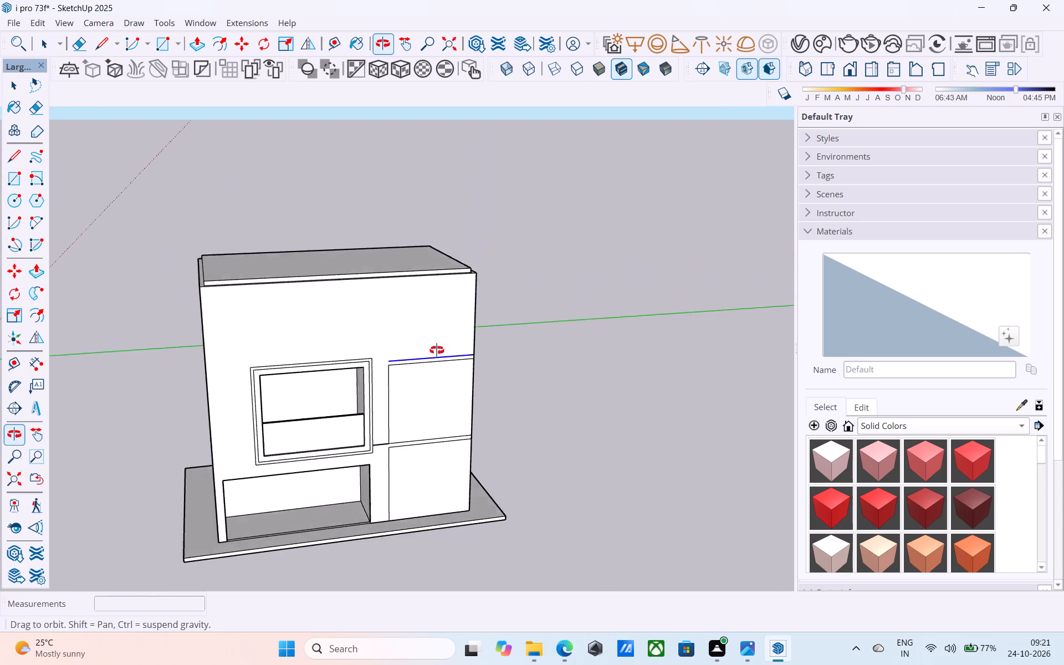
pyautogui.moveTo(437, 350); pyautogui.dragTo(319, 345, button='middle')
pyautogui.scroll(-5, 232, 329)
pyautogui.moveTo(245, 338); pyautogui.dragTo(411, 338, button='middle')
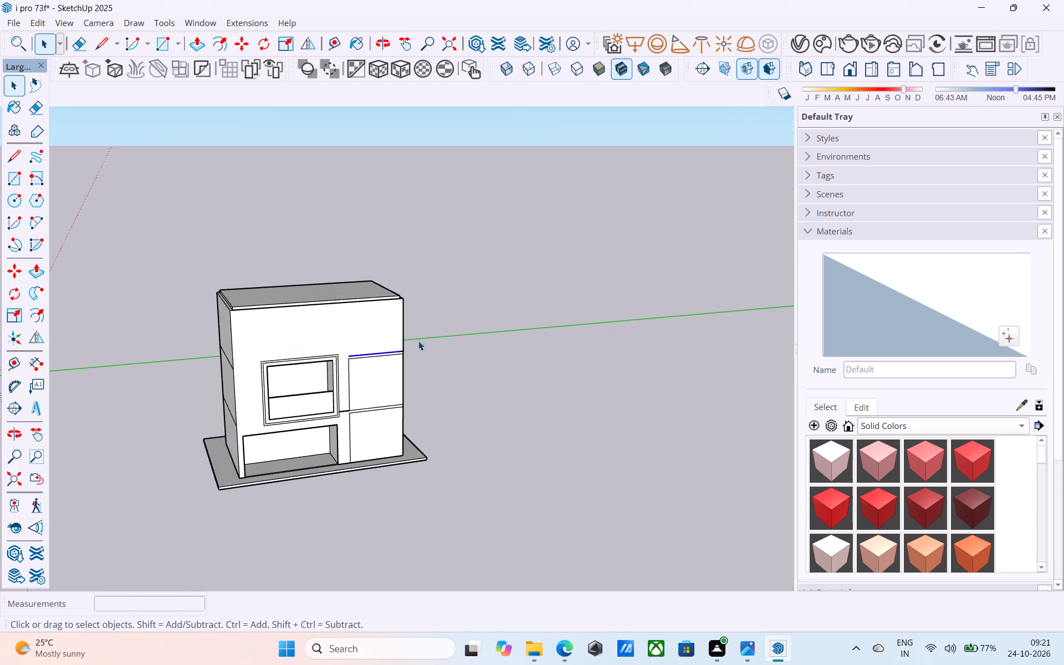
pyautogui.scroll(5, 390, 354)
pyautogui.moveTo(371, 348); pyautogui.dragTo(330, 332, button='middle')
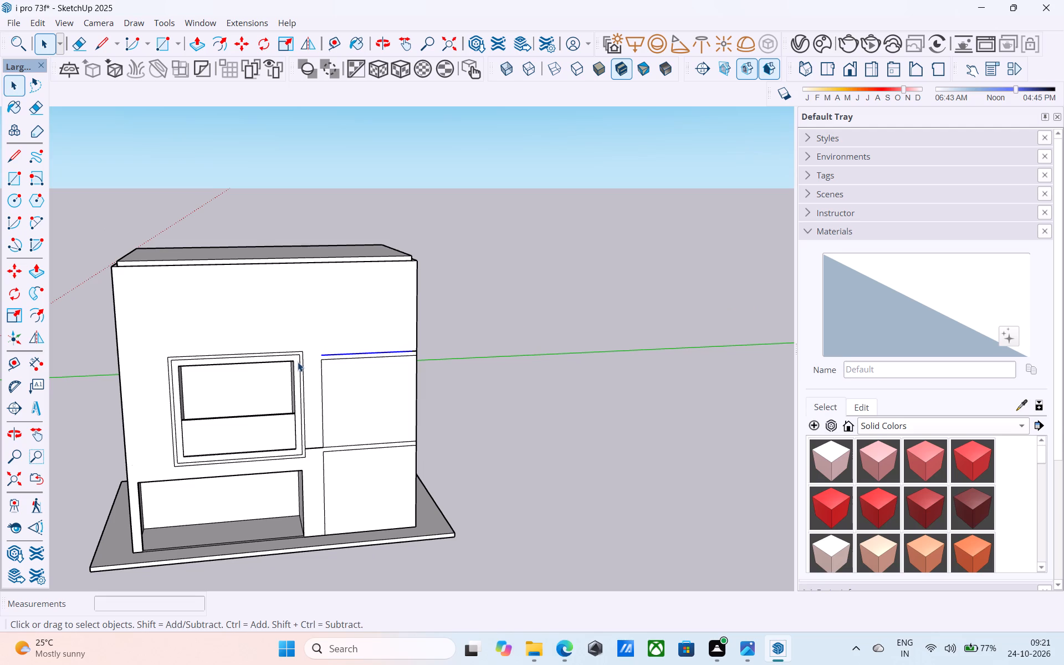
pyautogui.moveTo(294, 352); pyautogui.dragTo(280, 341, button='middle')
pyautogui.scroll(4, 365, 380)
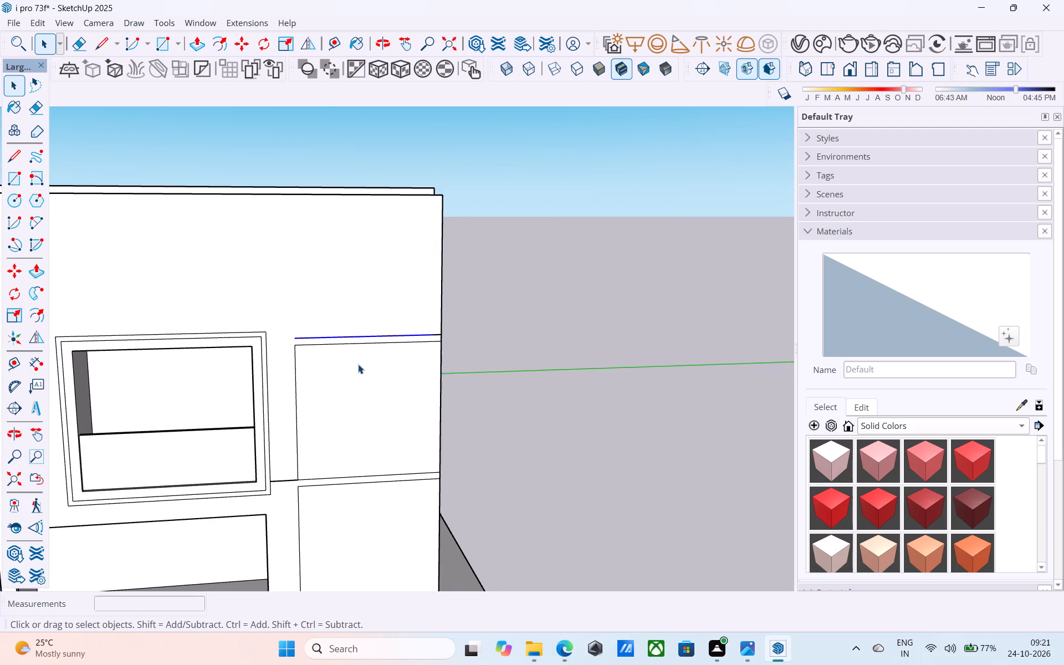
pyautogui.scroll(-6, 270, 332)
pyautogui.moveTo(335, 365); pyautogui.dragTo(328, 366, button='middle')
pyautogui.scroll(7, 280, 360)
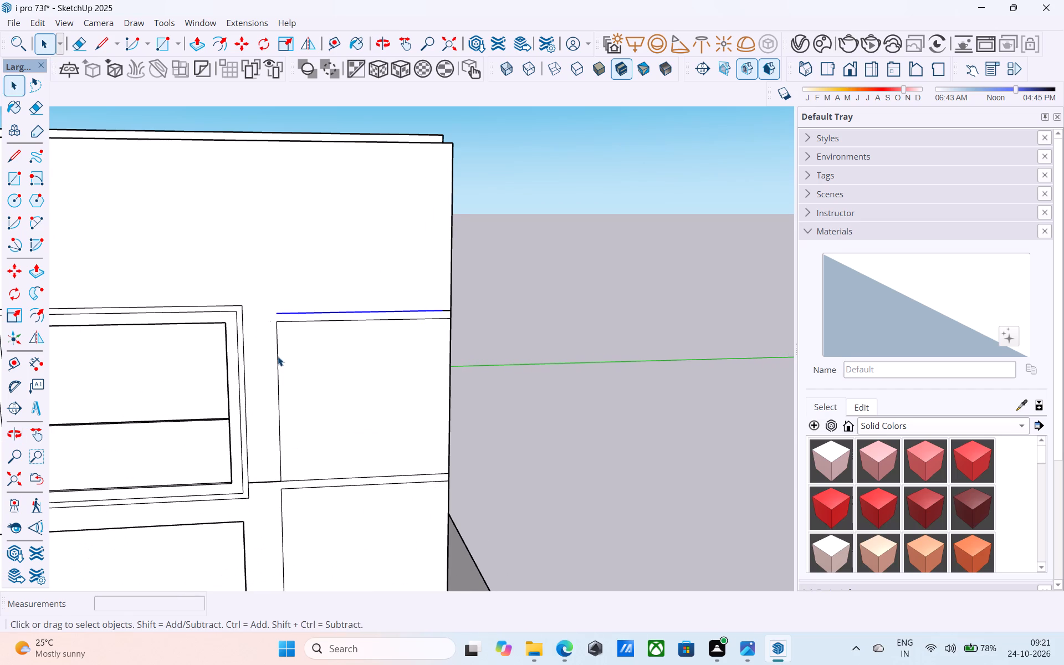
pyautogui.scroll(-4, 278, 356)
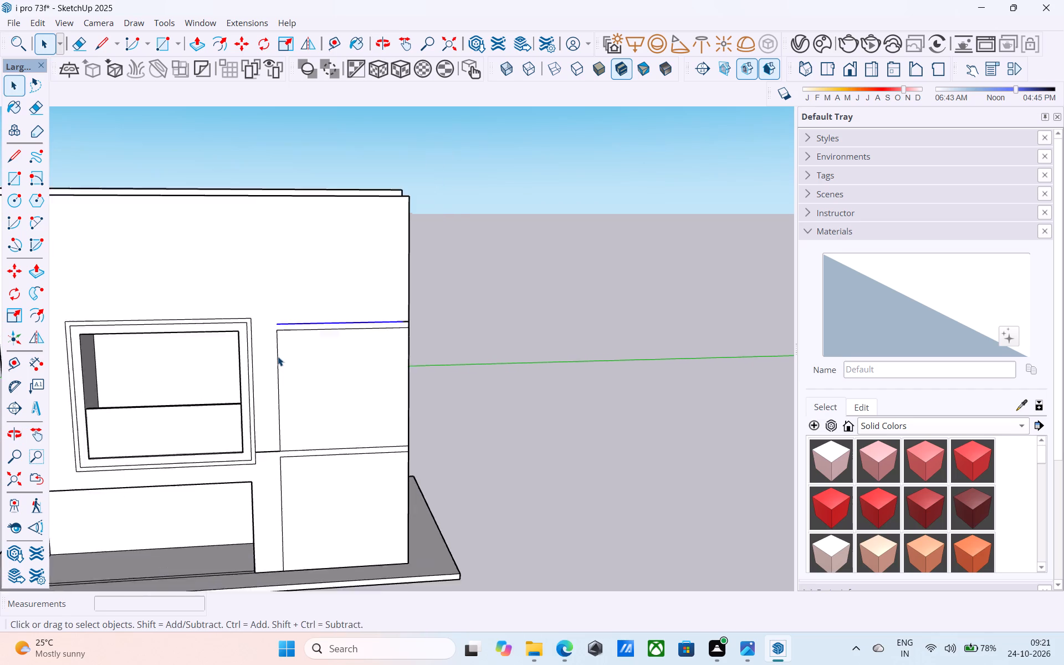
pyautogui.scroll(-2, 278, 356)
pyautogui.scroll(-4, 154, 377)
pyautogui.moveTo(143, 380); pyautogui.dragTo(131, 378, button='middle')
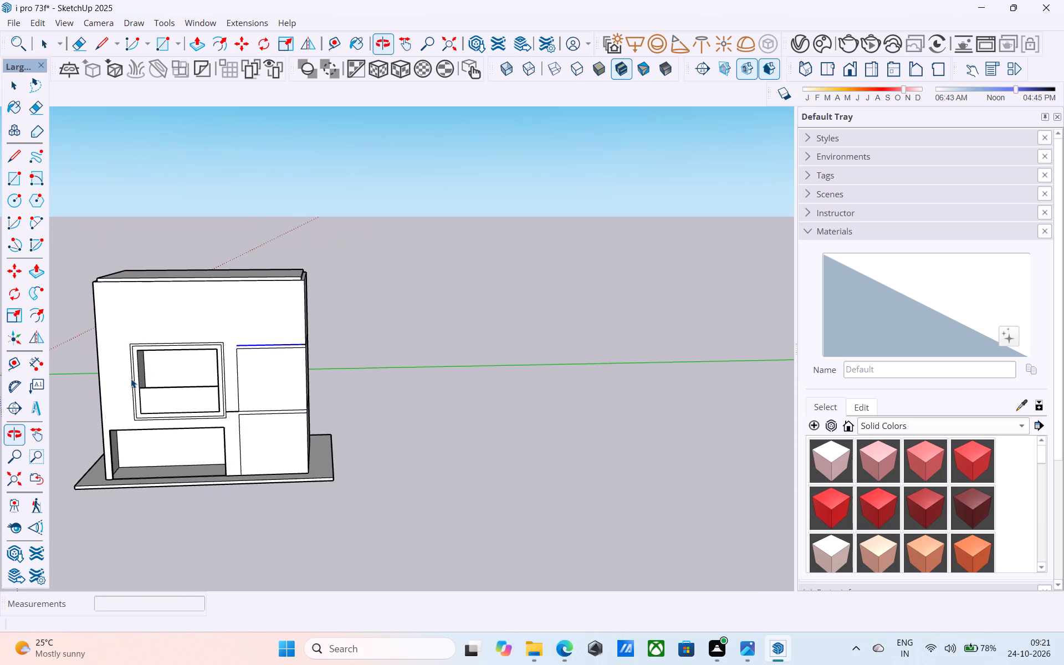
pyautogui.moveTo(131, 378); pyautogui.dragTo(115, 386, button='middle')
pyautogui.scroll(4, 268, 350)
pyautogui.scroll(3, 316, 345)
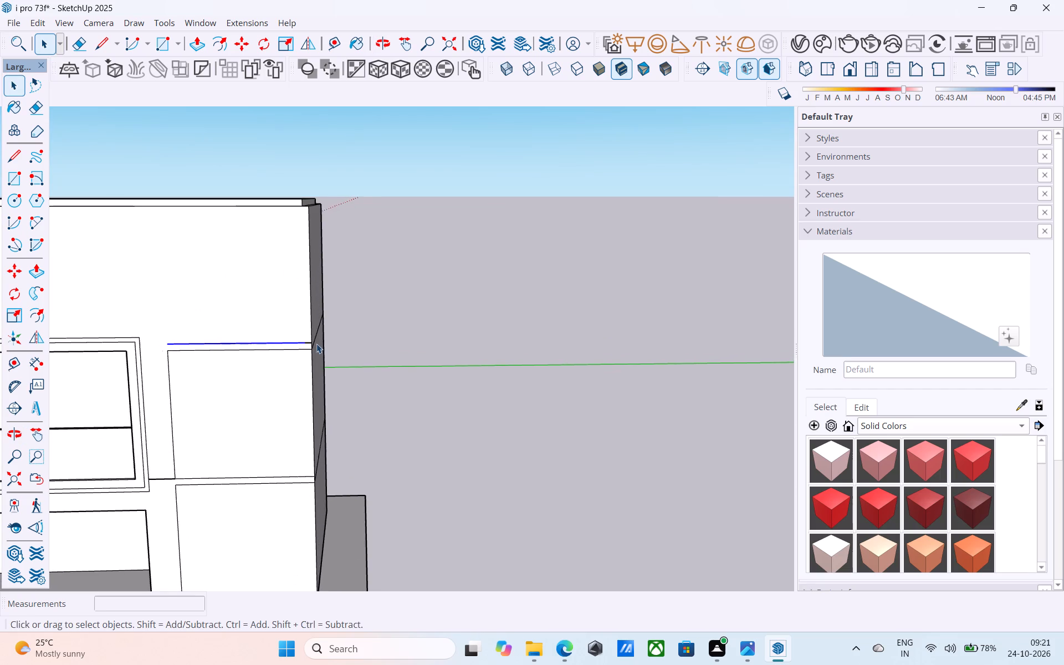
# Copy the edge above the front wall's upper right panel 1' straight up.
pyautogui.scroll(9, 316, 344)
pyautogui.keyDown('shift'); pyautogui.click(294, 340); pyautogui.keyUp('shift')
pyautogui.keyDown('shift'); pyautogui.scroll(-2, 293, 340); pyautogui.keyUp('shift')
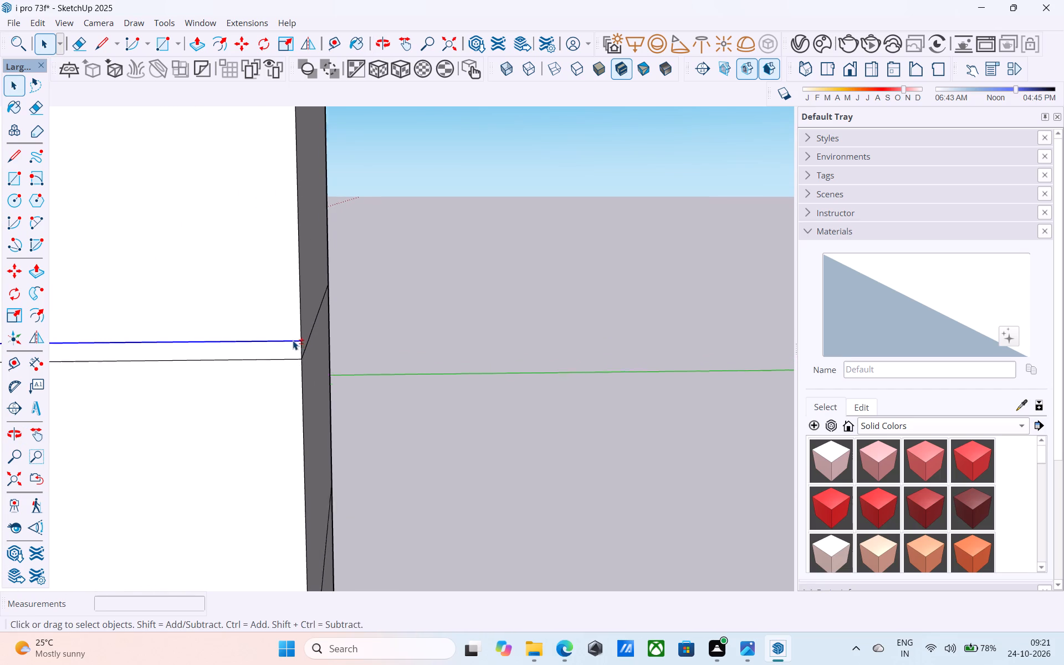
pyautogui.keyDown('shift'); pyautogui.scroll(-9, 293, 340); pyautogui.keyUp('shift')
pyautogui.press('m')
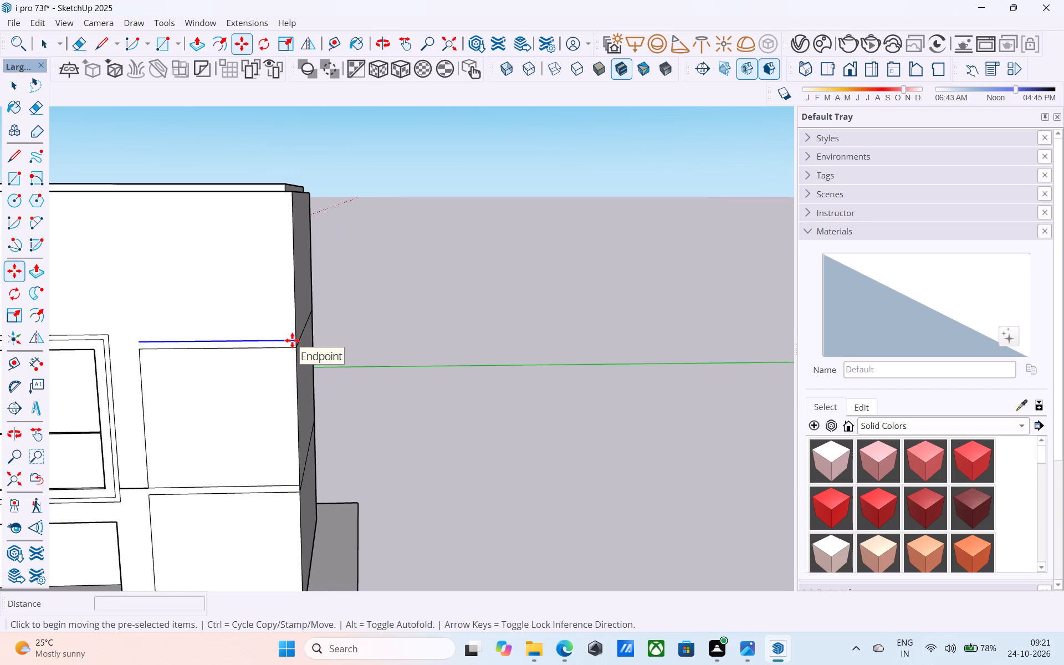
pyautogui.click(296, 340)
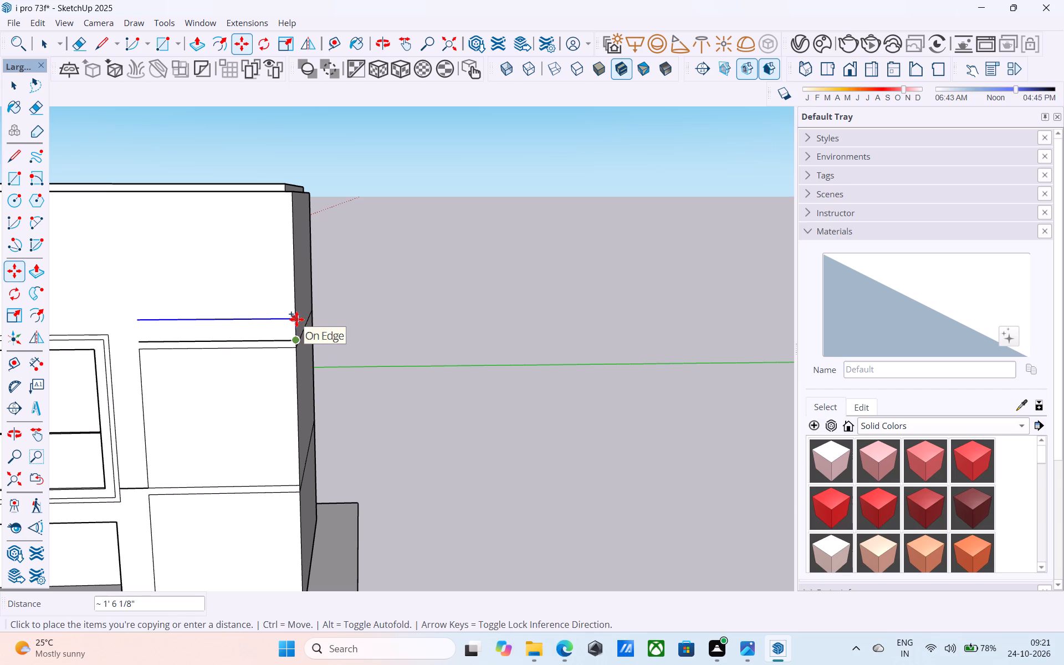
pyautogui.write("1'")
pyautogui.press('Return')
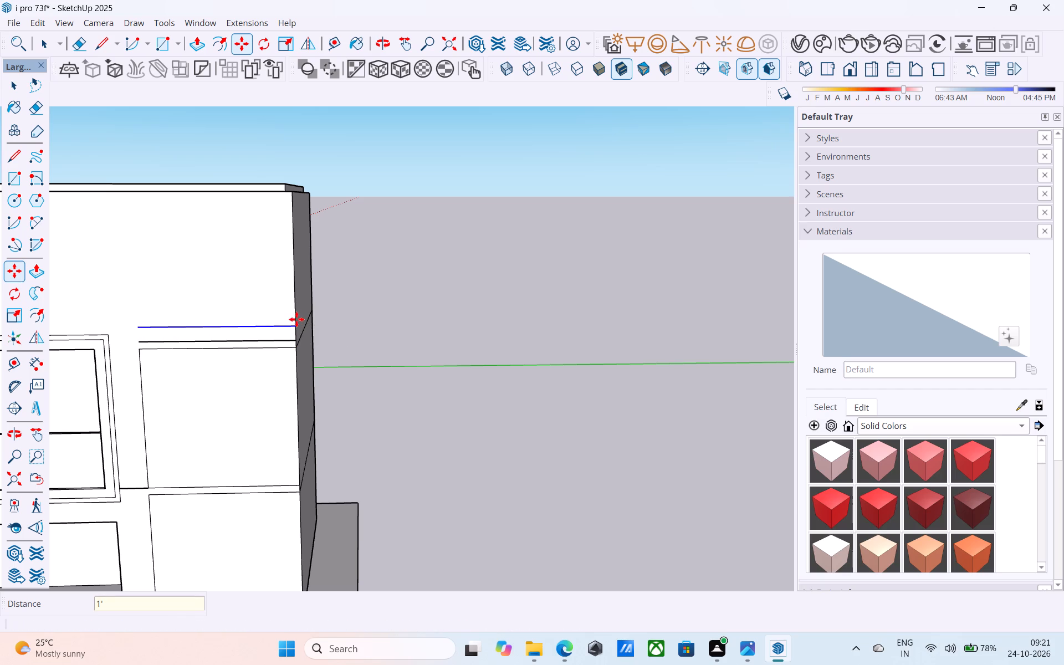
# Close the inner end of the 1' band above the upper right panel with a 1' vertical line.
pyautogui.press('l')
pyautogui.click(139, 324)
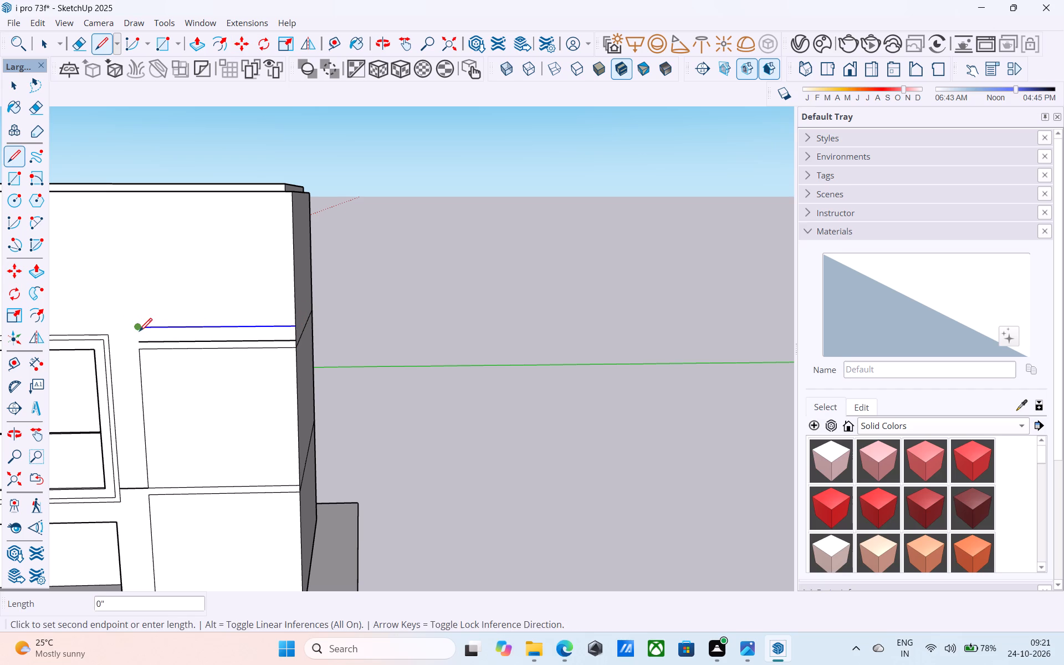
pyautogui.click(139, 337)
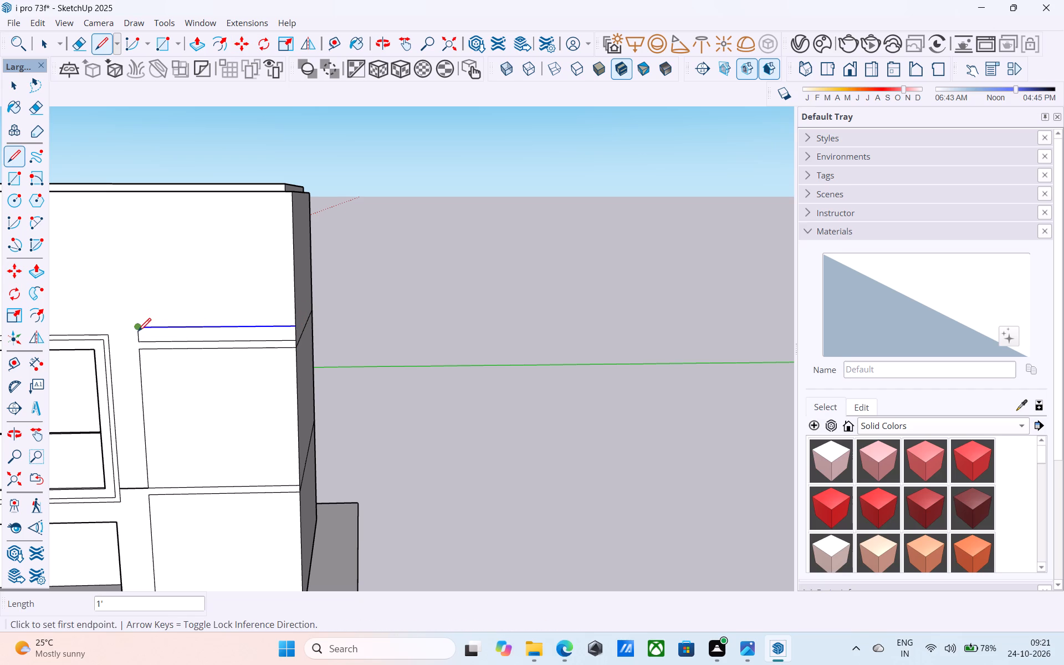
pyautogui.scroll(-5, 139, 332)
pyautogui.press('space')
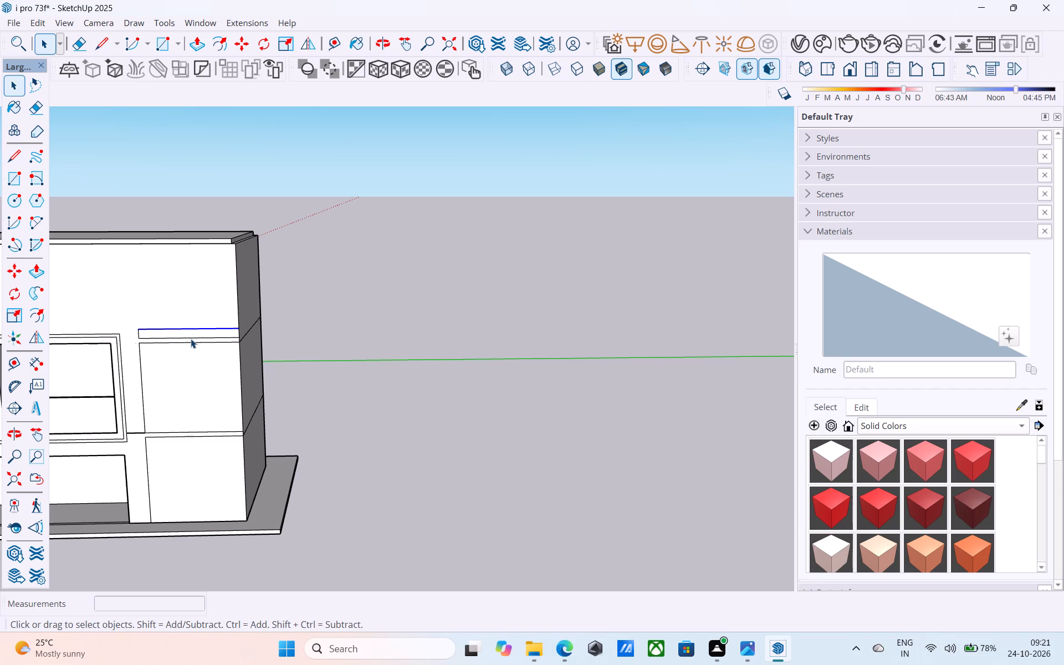
# Examine the new band's position relative to the upper opening and the whole front facade.
pyautogui.keyDown('shift'); pyautogui.moveTo(191, 337); pyautogui.dragTo(312, 380, button='middle'); pyautogui.keyUp('shift')
pyautogui.scroll(-5, 314, 377)
pyautogui.keyDown('shift'); pyautogui.moveTo(314, 377); pyautogui.dragTo(354, 391, button='middle'); pyautogui.keyUp('shift')
pyautogui.scroll(1, 351, 388)
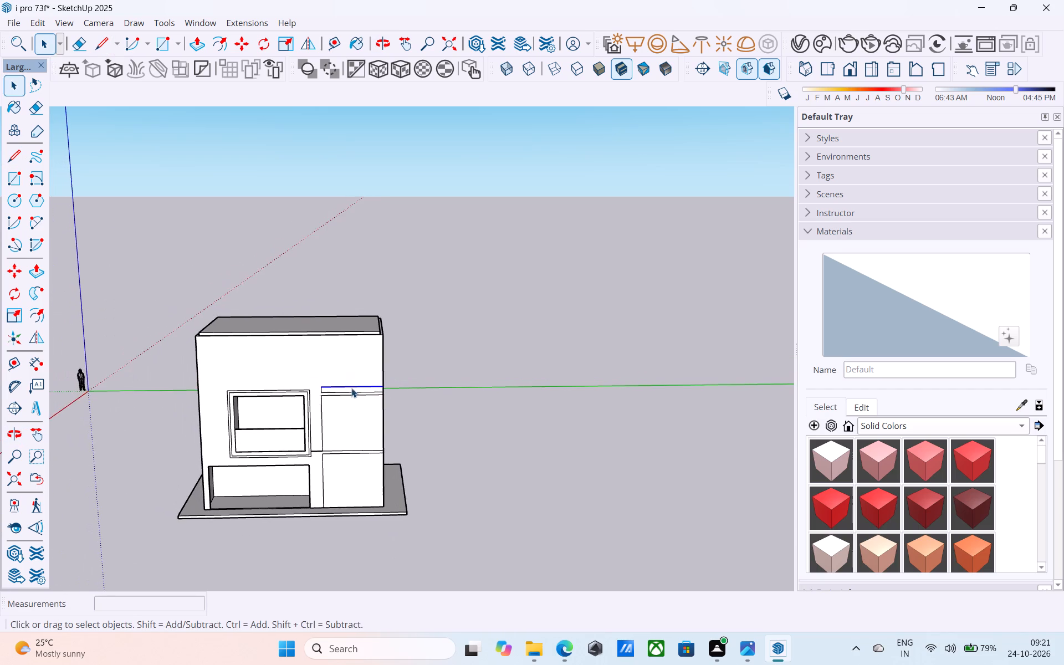
pyautogui.scroll(1, 351, 388)
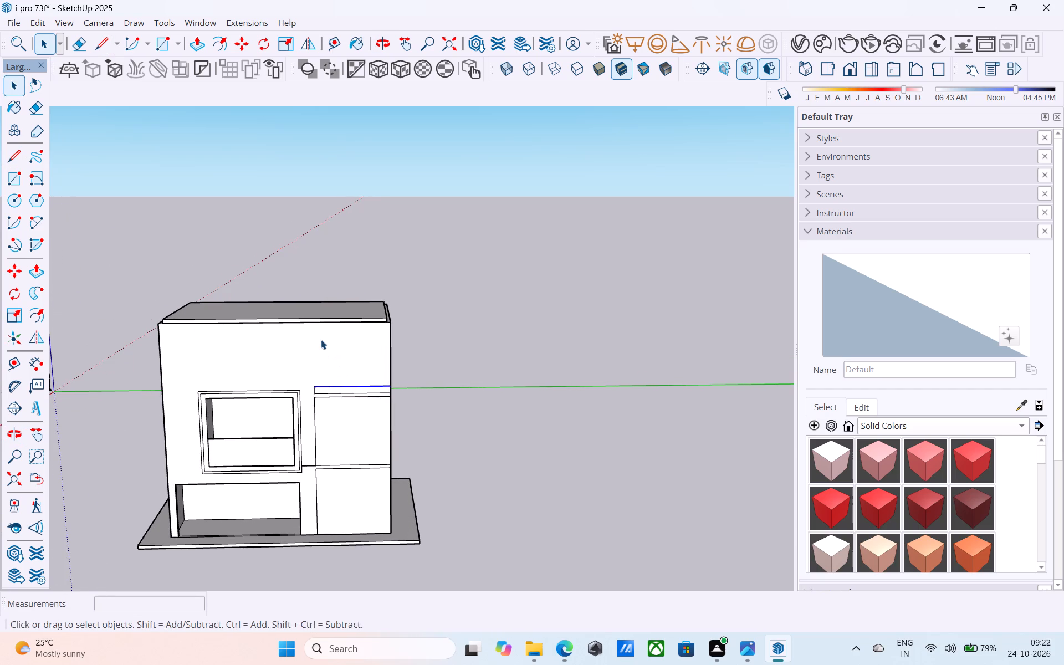
pyautogui.keyDown('shift'); pyautogui.moveTo(319, 340); pyautogui.dragTo(327, 349, button='middle'); pyautogui.keyUp('shift')
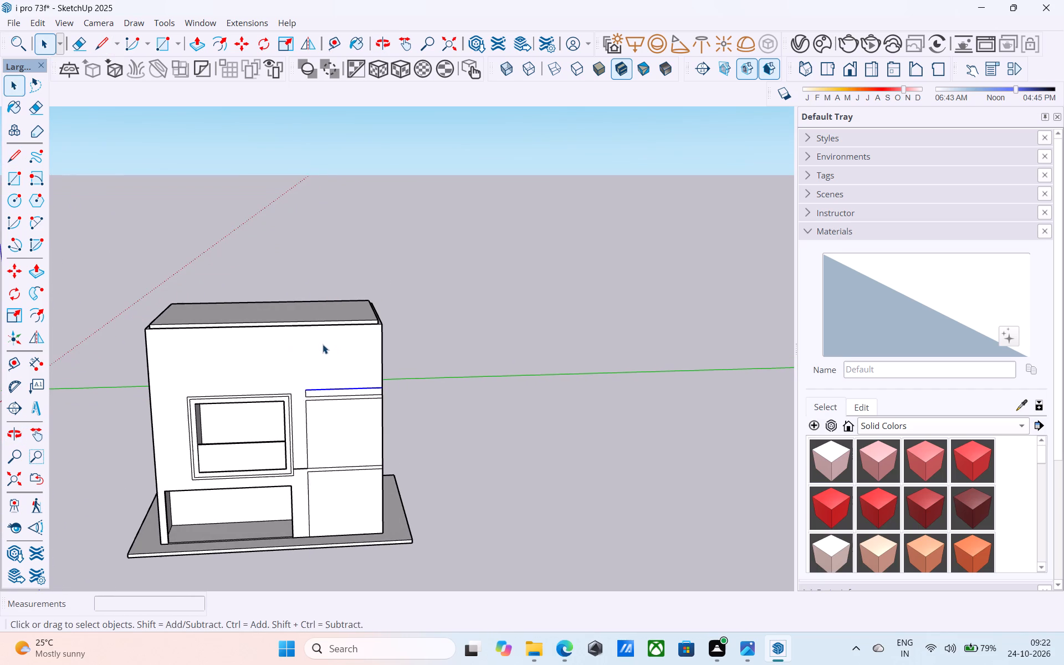
pyautogui.scroll(1, 321, 342)
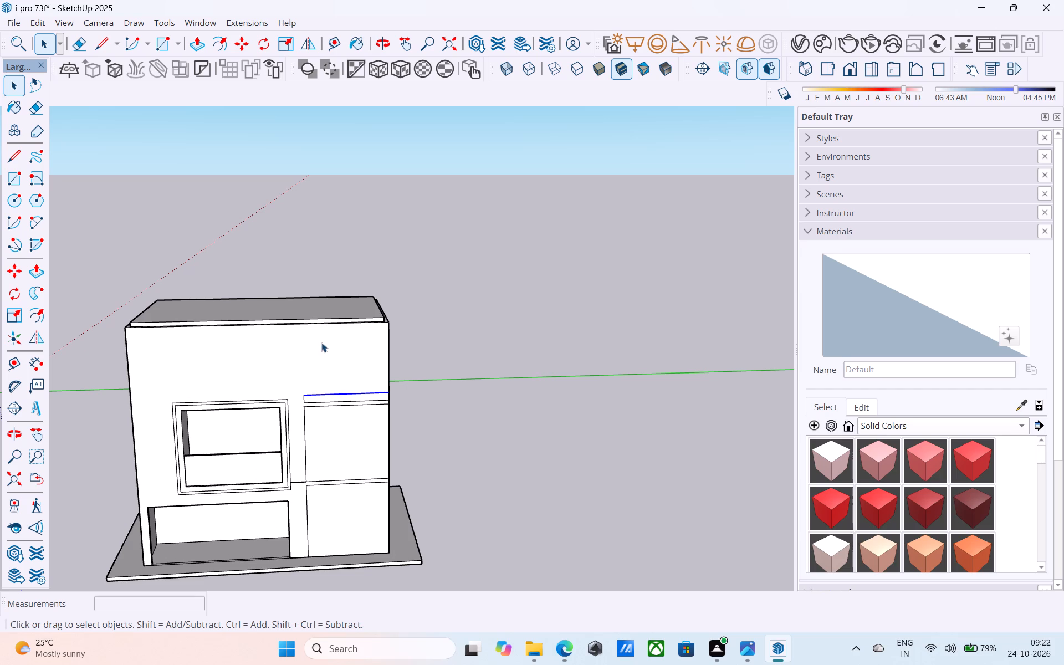
# Copy the front top edge of the upper window opening 6" inward across the underside of the opening.
pyautogui.moveTo(313, 341); pyautogui.dragTo(326, 297, button='middle')
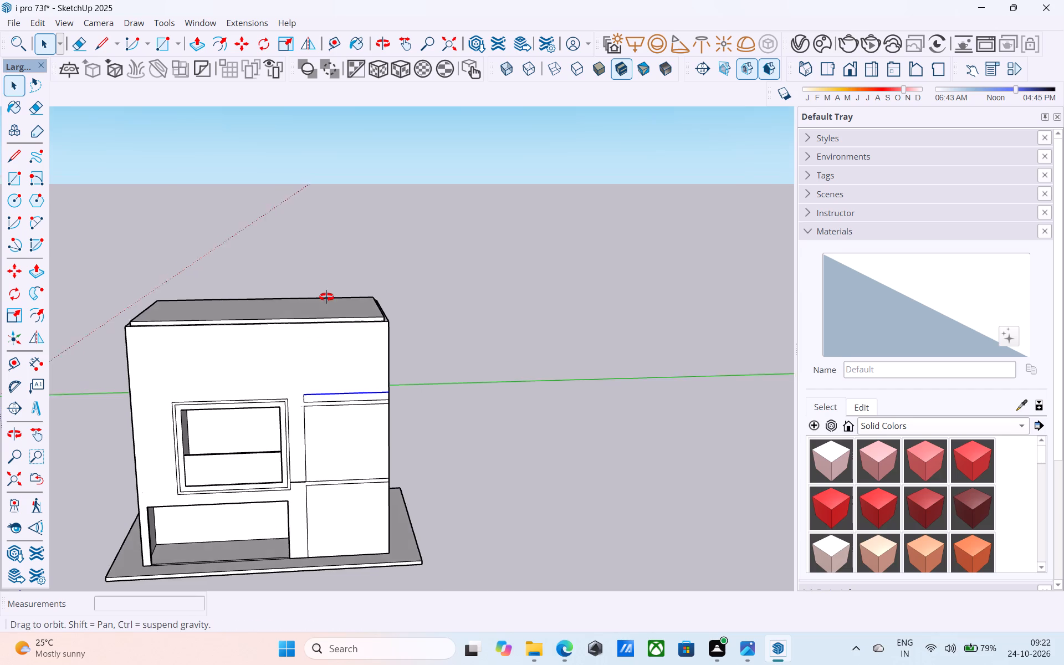
pyautogui.moveTo(326, 297); pyautogui.dragTo(417, 166, button='middle')
pyautogui.scroll(10, 225, 351)
pyautogui.moveTo(255, 354); pyautogui.dragTo(323, 308, button='middle')
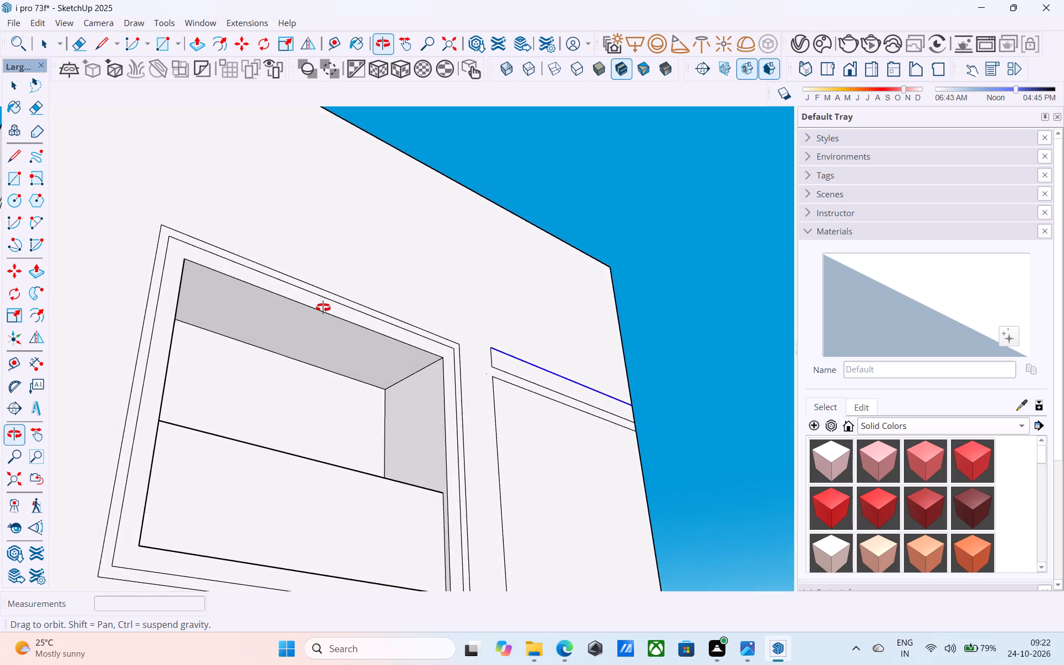
pyautogui.moveTo(323, 308); pyautogui.dragTo(356, 300, button='middle')
pyautogui.scroll(4, 360, 303)
pyautogui.moveTo(350, 297); pyautogui.dragTo(336, 334, button='middle')
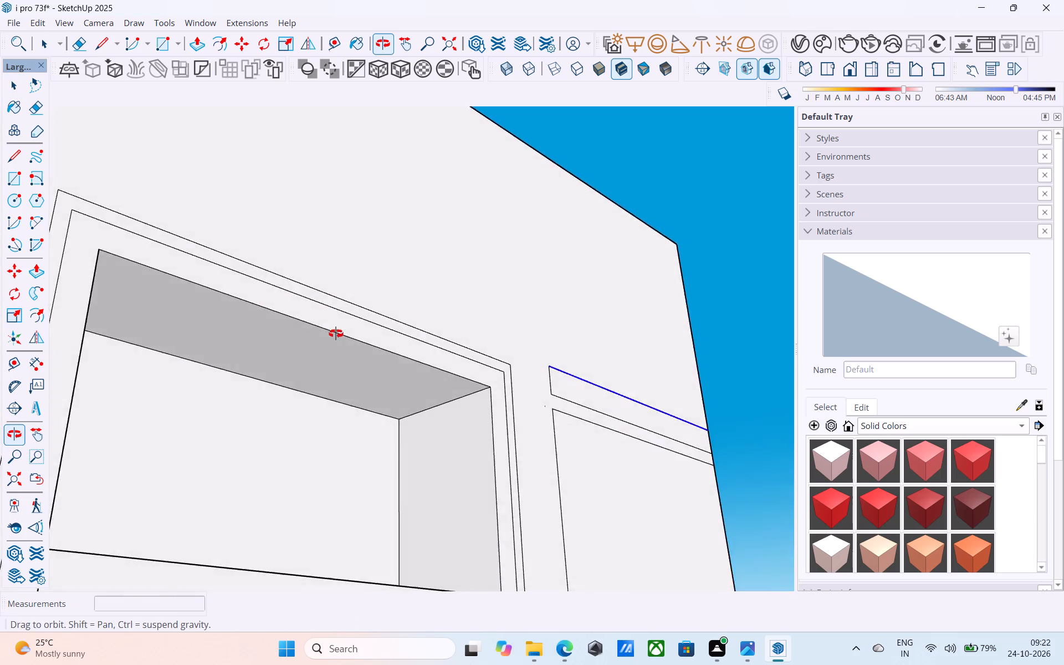
pyautogui.moveTo(336, 334); pyautogui.dragTo(401, 308, button='middle')
pyautogui.scroll(1, 401, 308)
pyautogui.click(370, 315)
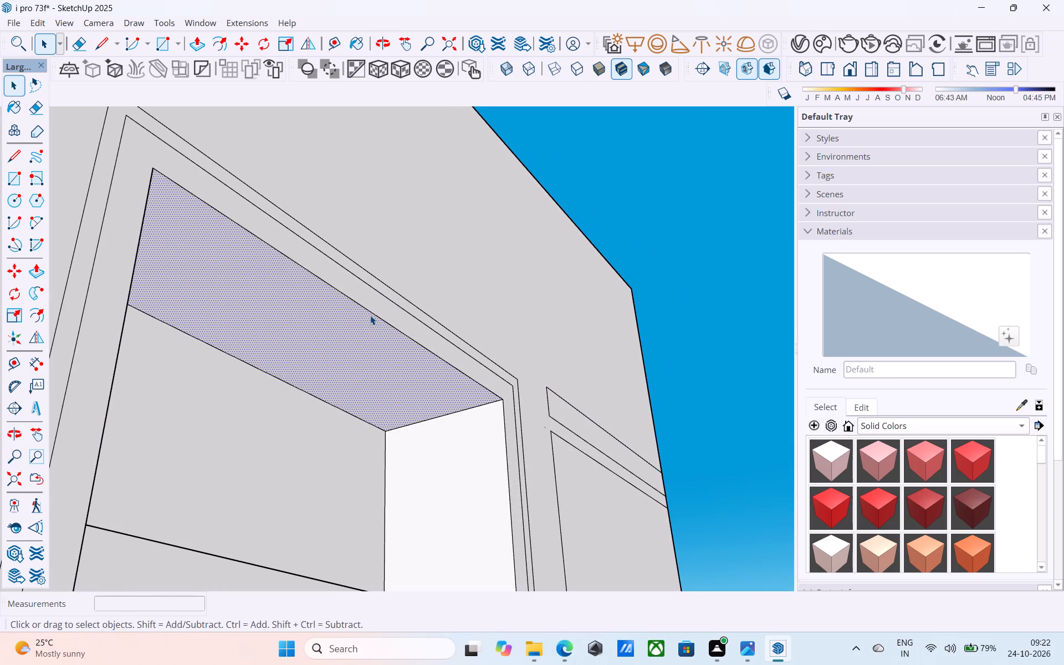
pyautogui.click(372, 315)
pyautogui.press('m')
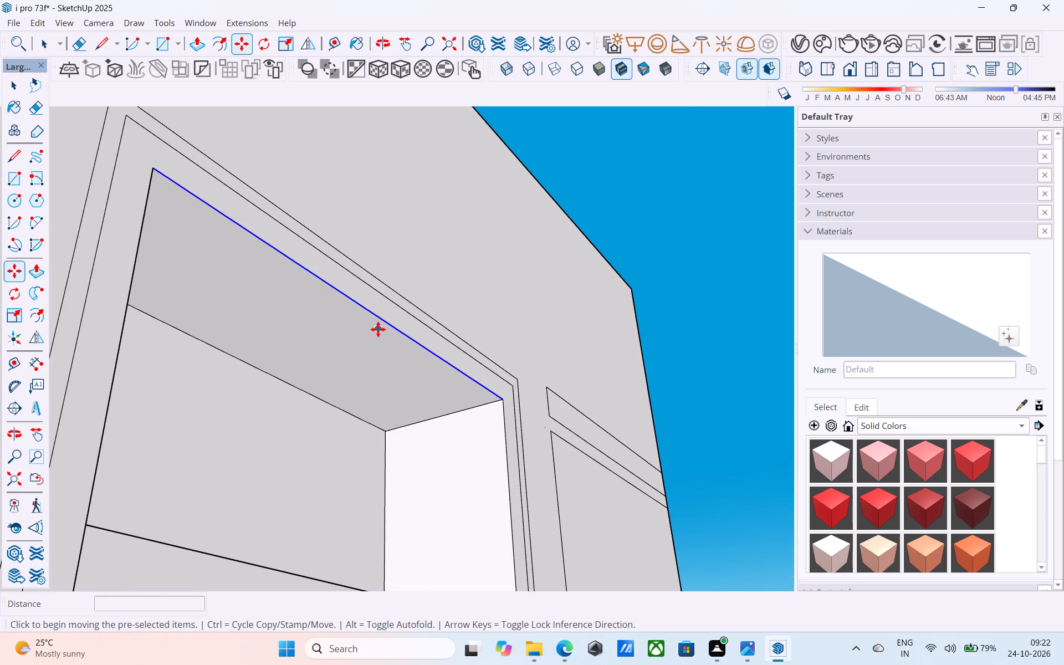
pyautogui.click(505, 404)
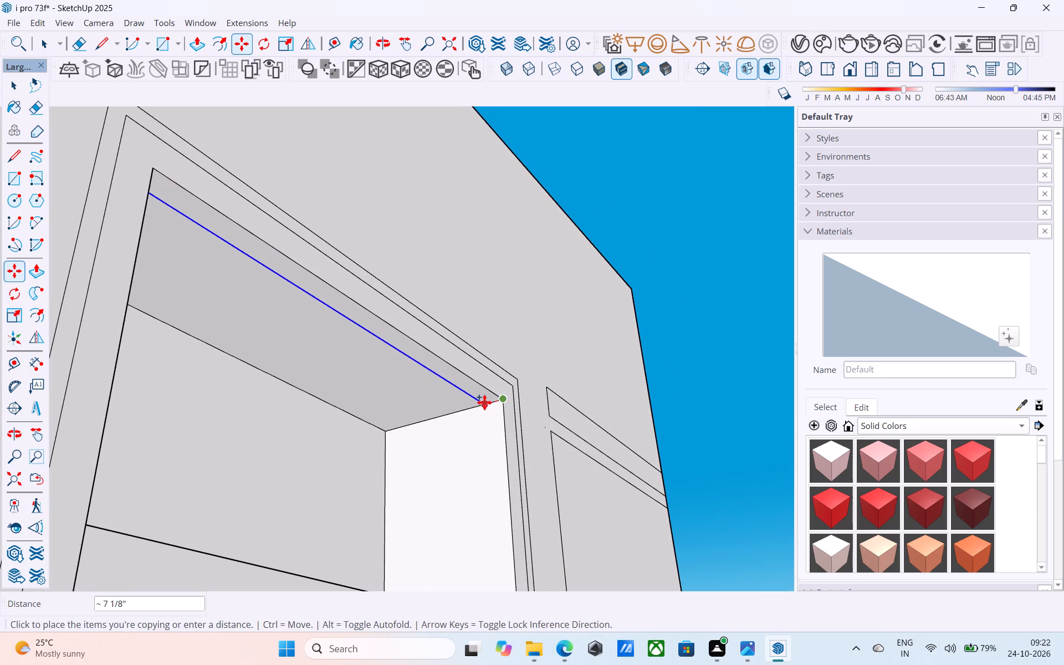
pyautogui.write('6"')
pyautogui.press('Return')
pyautogui.press('space')
# Push/Pull the 6" strip on the underside of the upper window opening upward in stages, ending with a 3' pull.
pyautogui.click(479, 392)
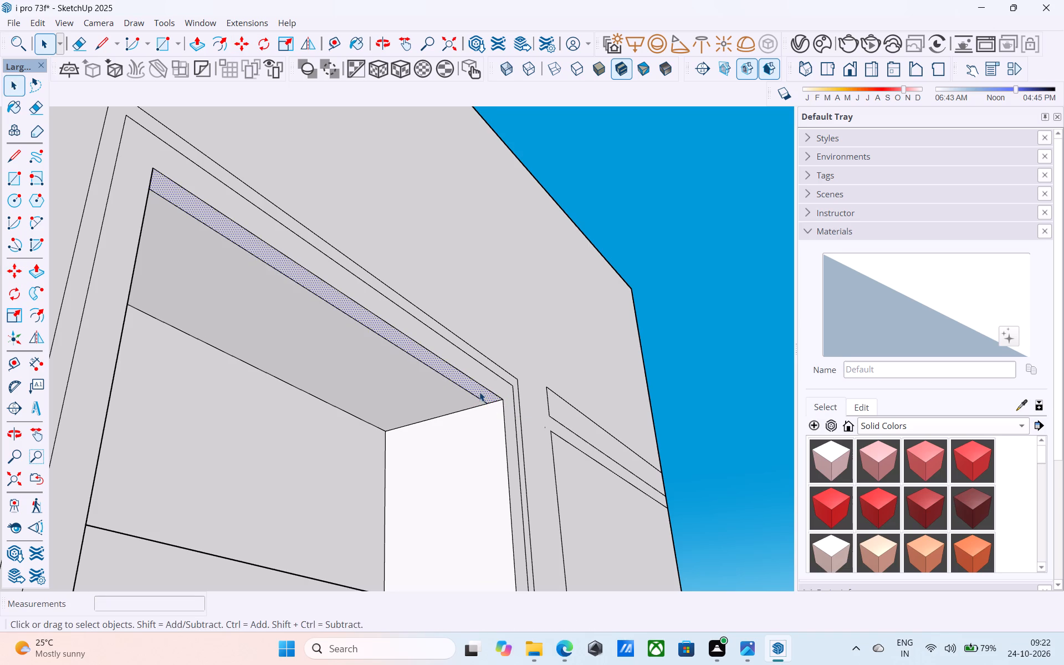
pyautogui.press('p')
pyautogui.click(481, 392)
pyautogui.click(497, 317)
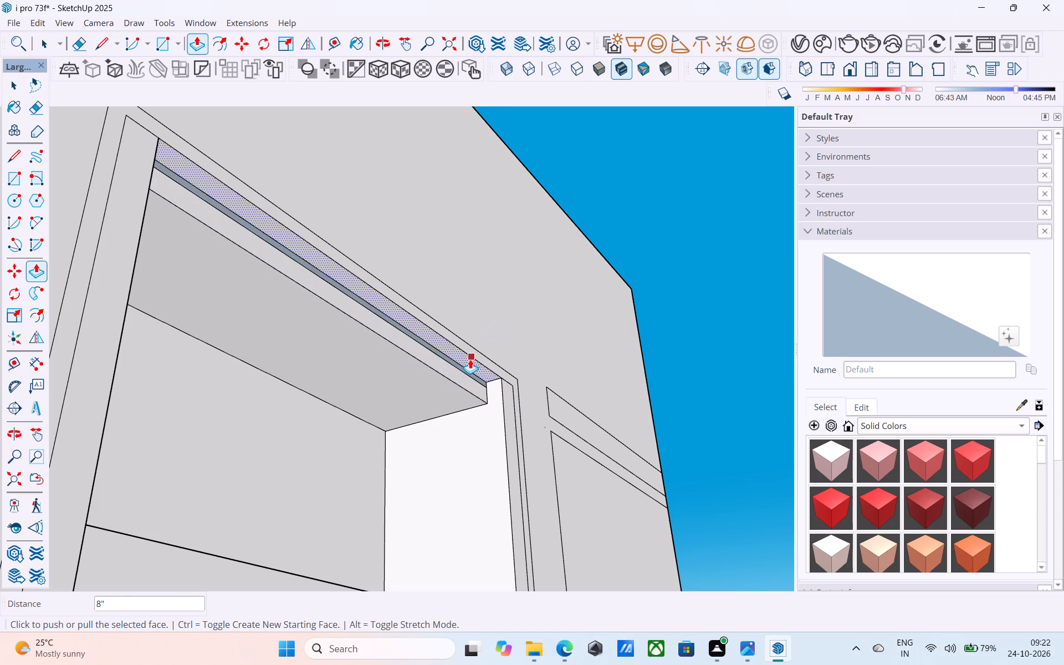
pyautogui.click(470, 359)
pyautogui.click(472, 298)
pyautogui.click(443, 332)
pyautogui.scroll(-5, 428, 273)
pyautogui.moveTo(428, 273); pyautogui.dragTo(370, 362, button='middle')
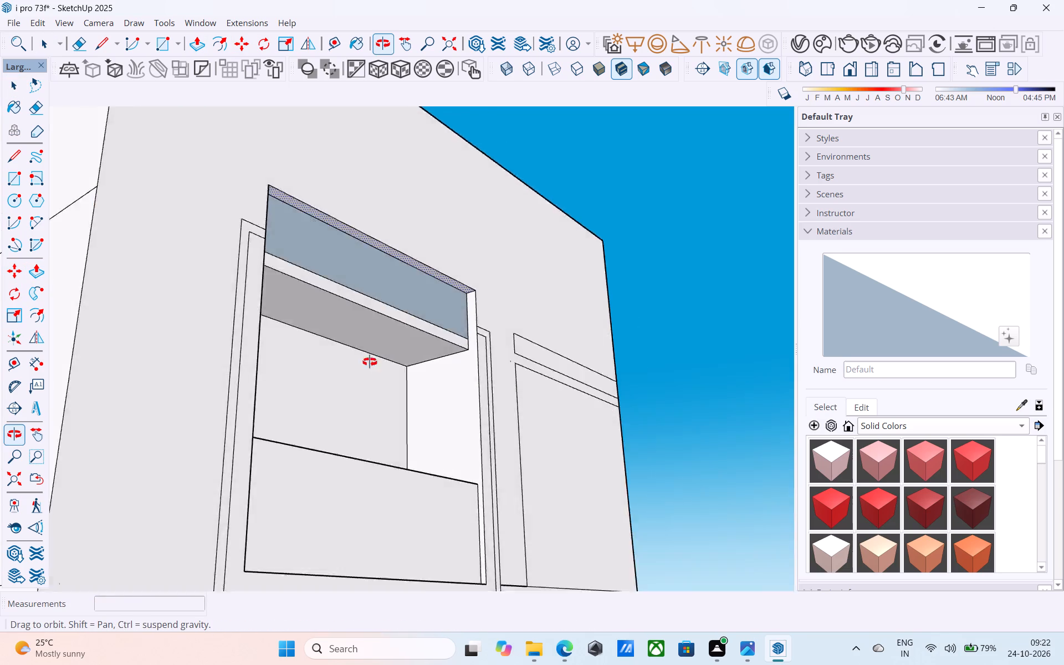
pyautogui.moveTo(370, 362); pyautogui.dragTo(271, 502, button='middle')
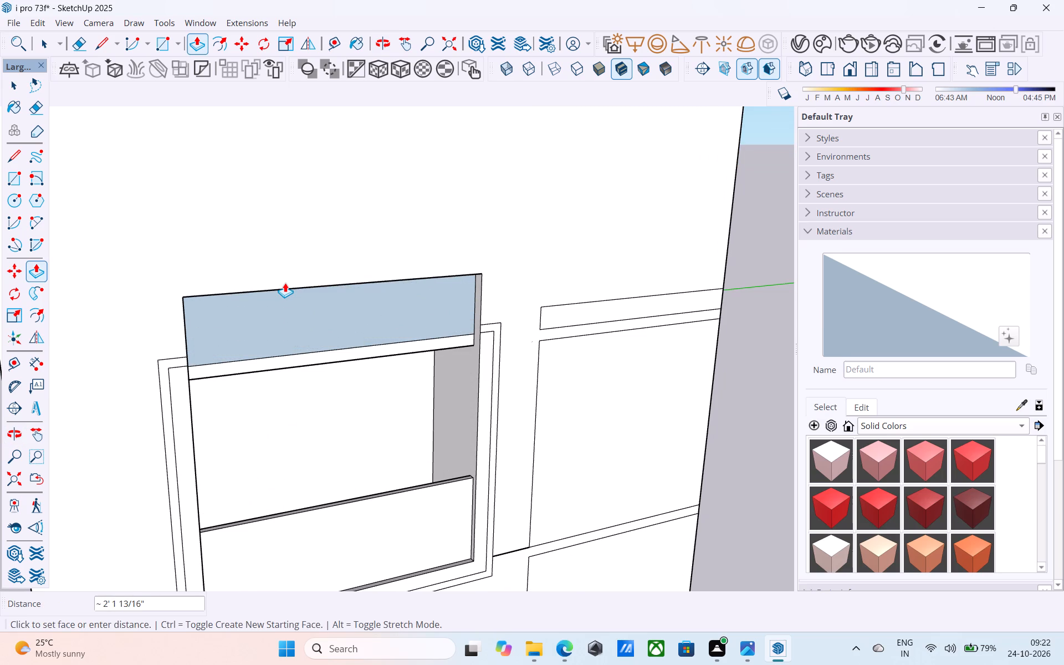
pyautogui.scroll(-6, 313, 308)
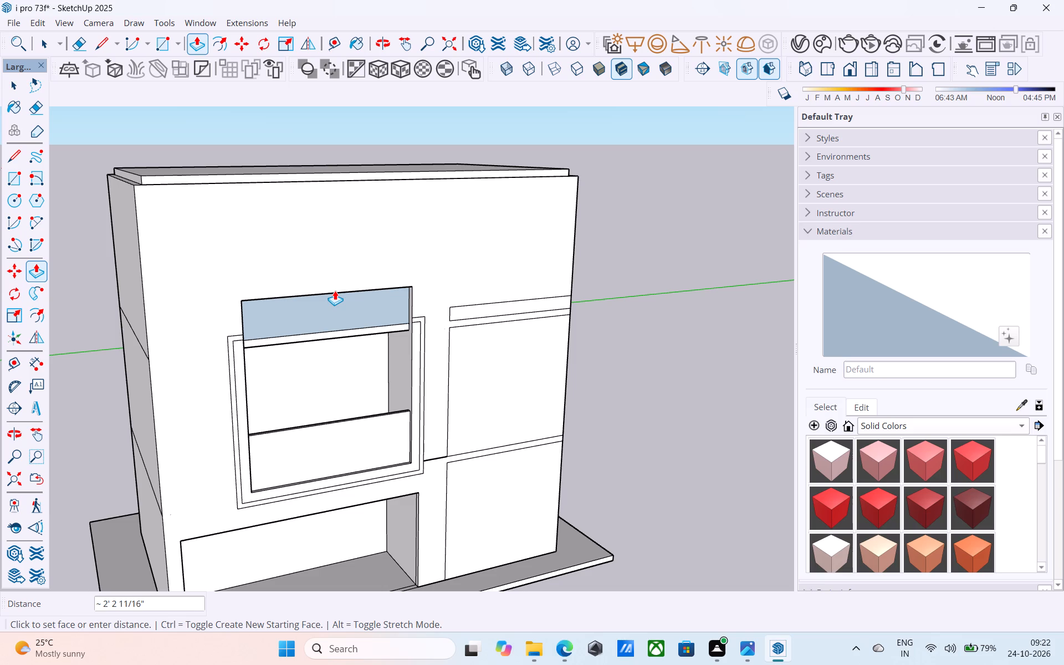
pyautogui.write("3'")
pyautogui.press('Return')
pyautogui.press('space')
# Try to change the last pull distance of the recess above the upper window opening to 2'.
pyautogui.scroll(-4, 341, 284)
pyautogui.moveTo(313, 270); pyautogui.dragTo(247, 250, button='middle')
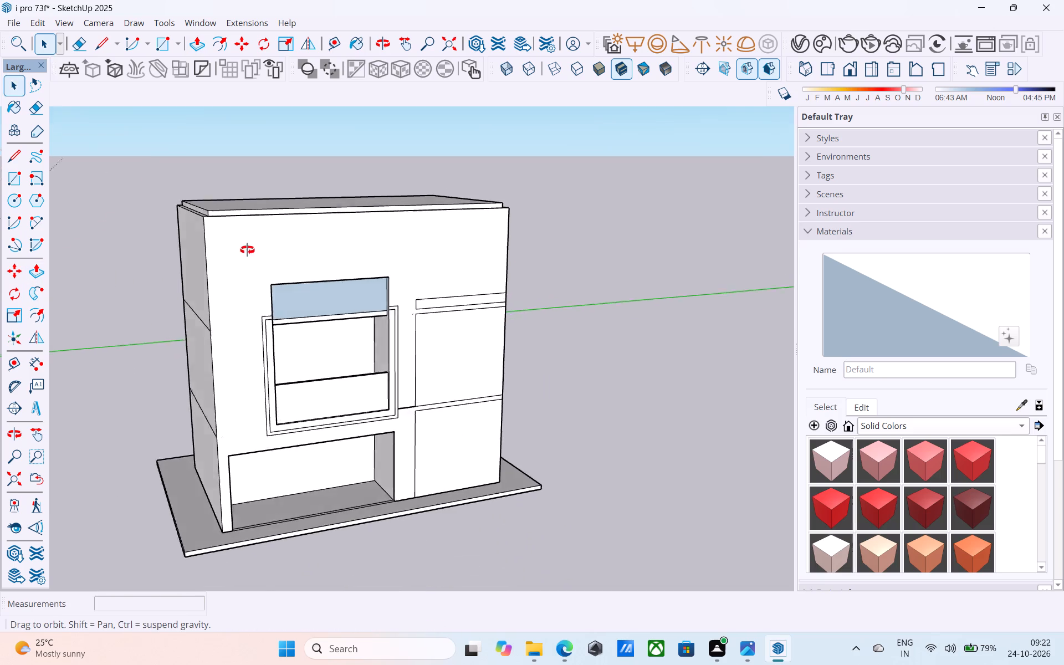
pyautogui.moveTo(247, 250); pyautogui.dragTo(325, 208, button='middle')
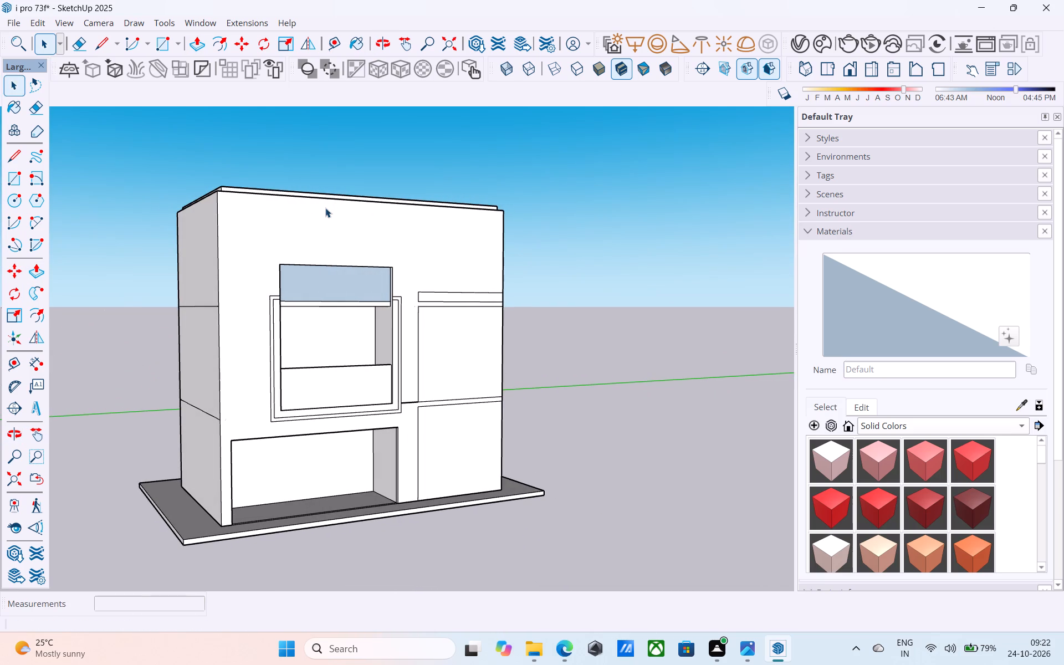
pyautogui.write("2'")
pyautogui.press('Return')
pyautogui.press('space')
# Push the top face of the recess above the upper window opening back down 1.5'.
pyautogui.scroll(5, 438, 190)
pyautogui.moveTo(359, 249); pyautogui.dragTo(463, 81, button='middle')
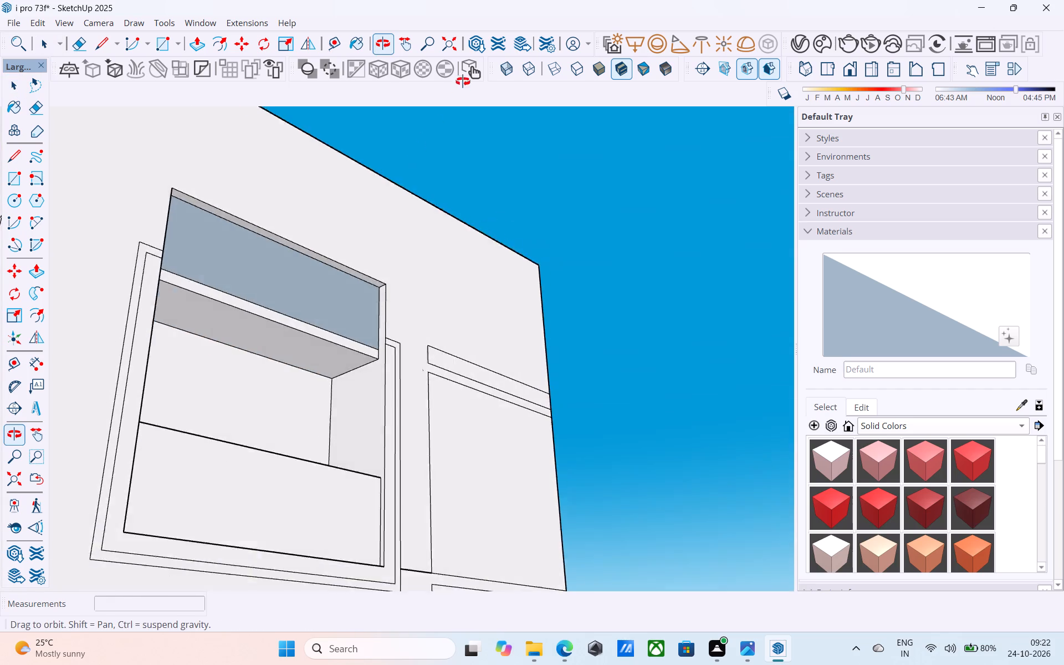
pyautogui.moveTo(463, 81); pyautogui.dragTo(463, 82, button='middle')
pyautogui.scroll(5, 344, 258)
pyautogui.press('l')
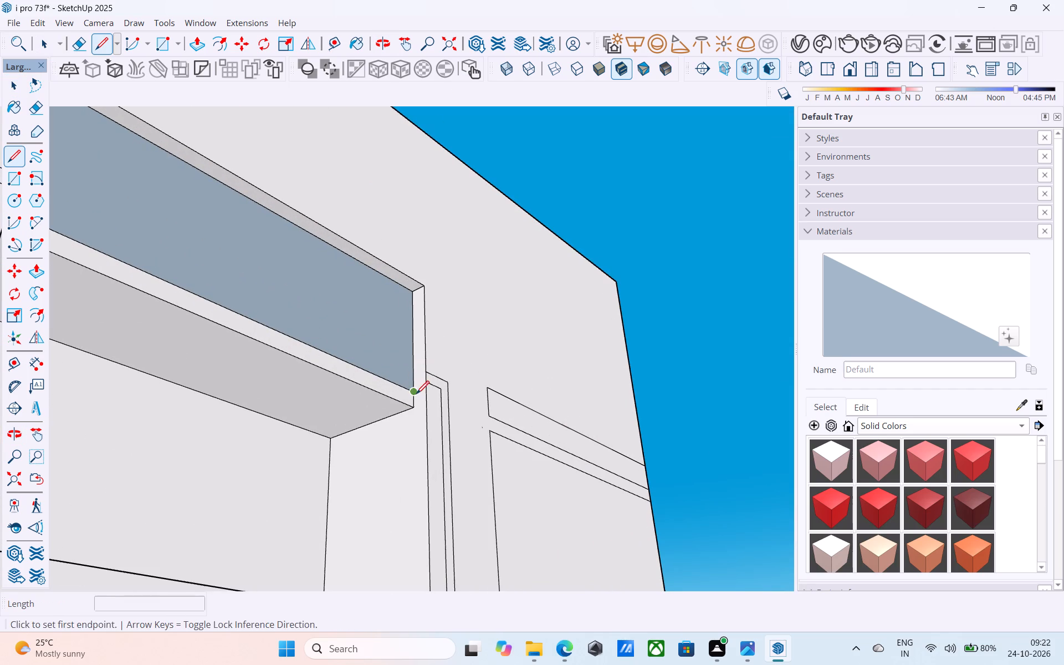
pyautogui.click(416, 395)
pyautogui.press('space')
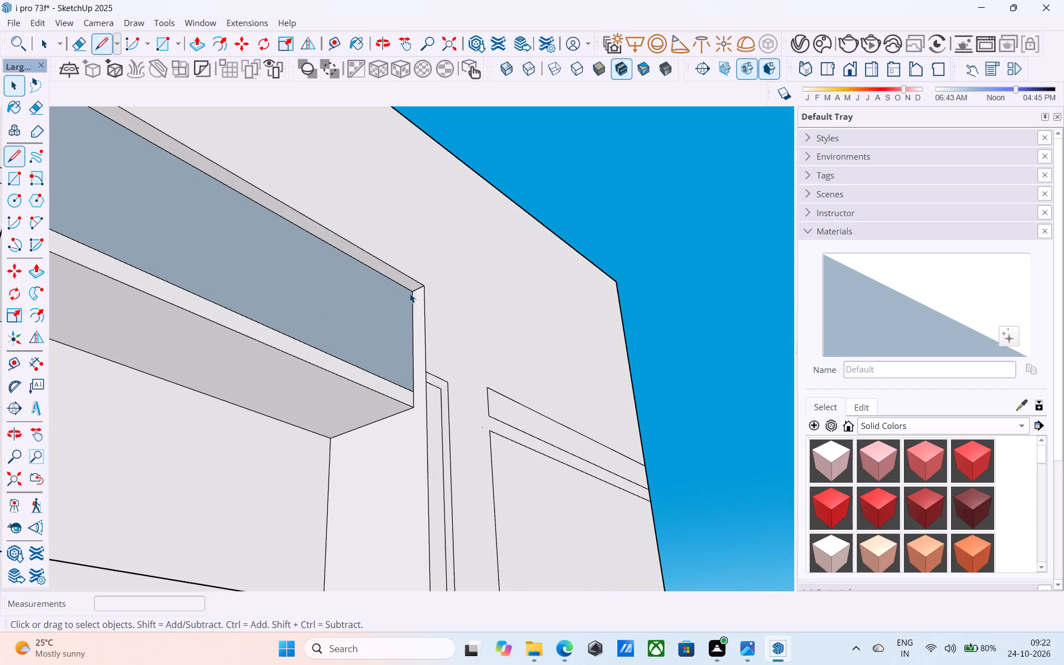
pyautogui.click(403, 280)
pyautogui.press('p')
pyautogui.click(403, 280)
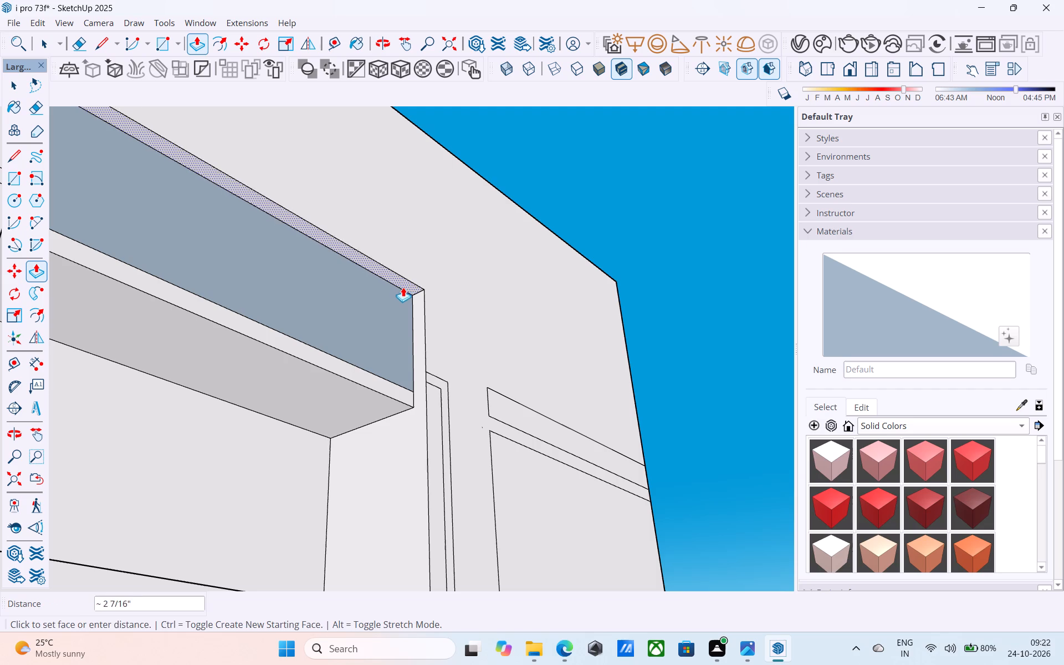
pyautogui.write('1.5')
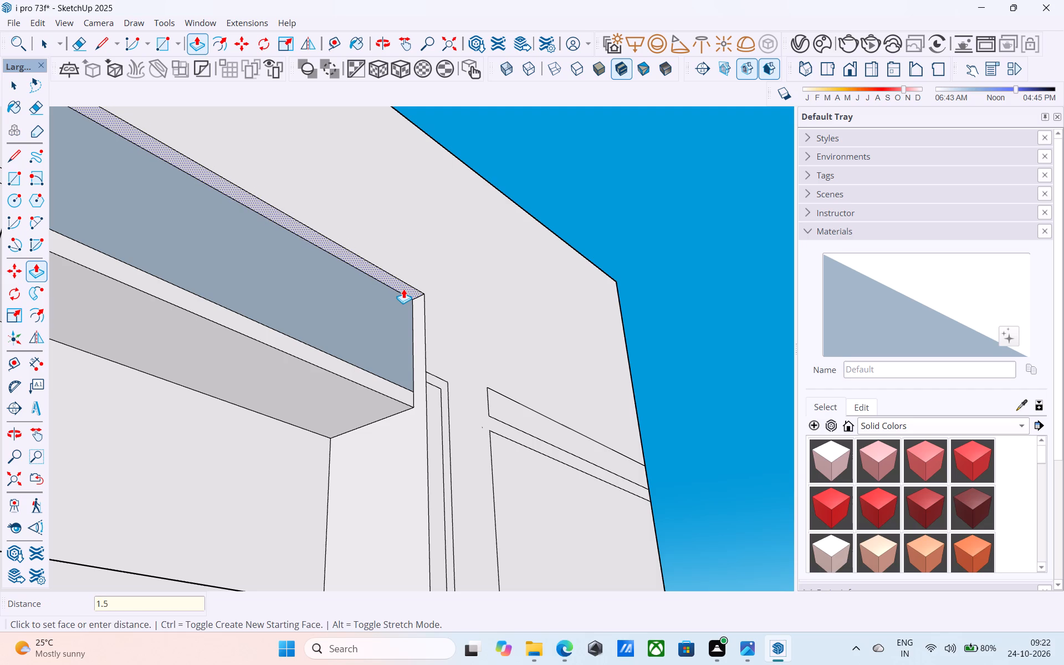
pyautogui.press("'")
pyautogui.press('Return')
pyautogui.press('space')
# Delete the blue-grey inner vertical face of the recess above the upper window opening.
pyautogui.scroll(-5, 403, 289)
pyautogui.moveTo(403, 289); pyautogui.dragTo(364, 322, button='middle')
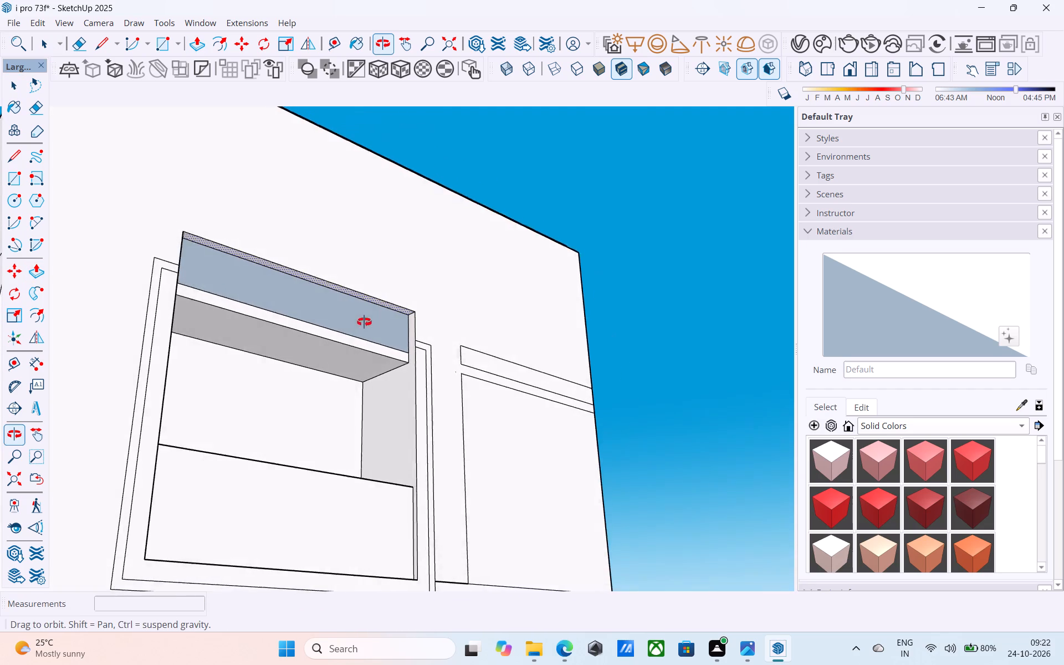
pyautogui.moveTo(364, 322); pyautogui.dragTo(348, 329, button='middle')
pyautogui.click(346, 328)
pyautogui.press('Delete')
# Copy the front top edge of the recess above the upper window opening 6" upward on the facade.
pyautogui.moveTo(349, 320); pyautogui.dragTo(219, 427, button='middle')
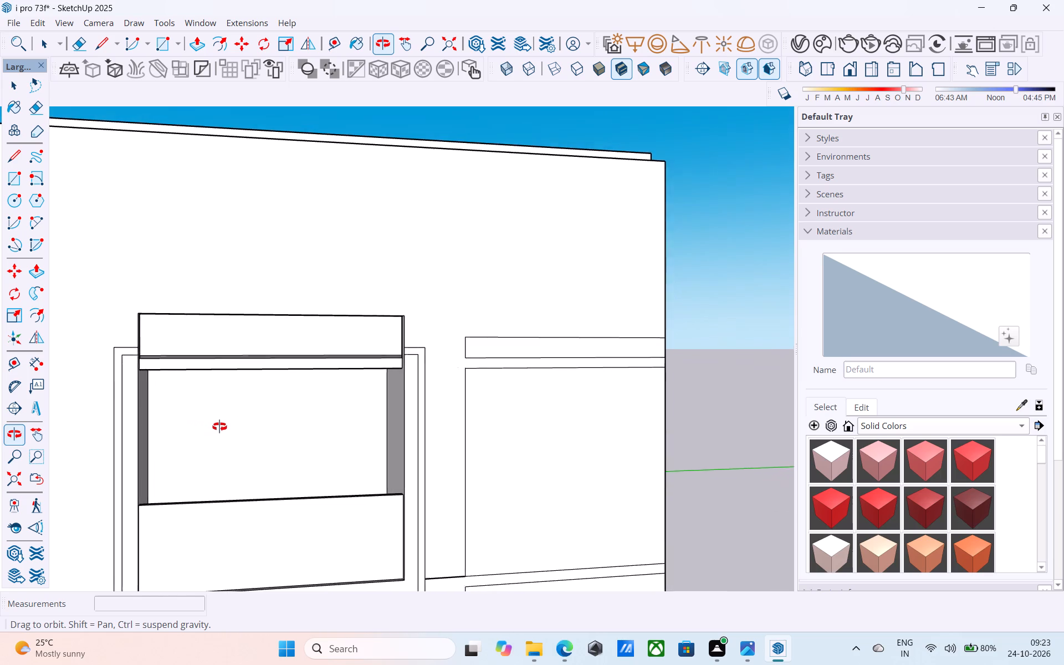
pyautogui.moveTo(219, 427); pyautogui.dragTo(329, 392, button='middle')
pyautogui.scroll(1, 334, 407)
pyautogui.scroll(-6, 319, 369)
pyautogui.keyDown('shift'); pyautogui.moveTo(311, 335); pyautogui.dragTo(300, 483, button='middle'); pyautogui.keyUp('shift')
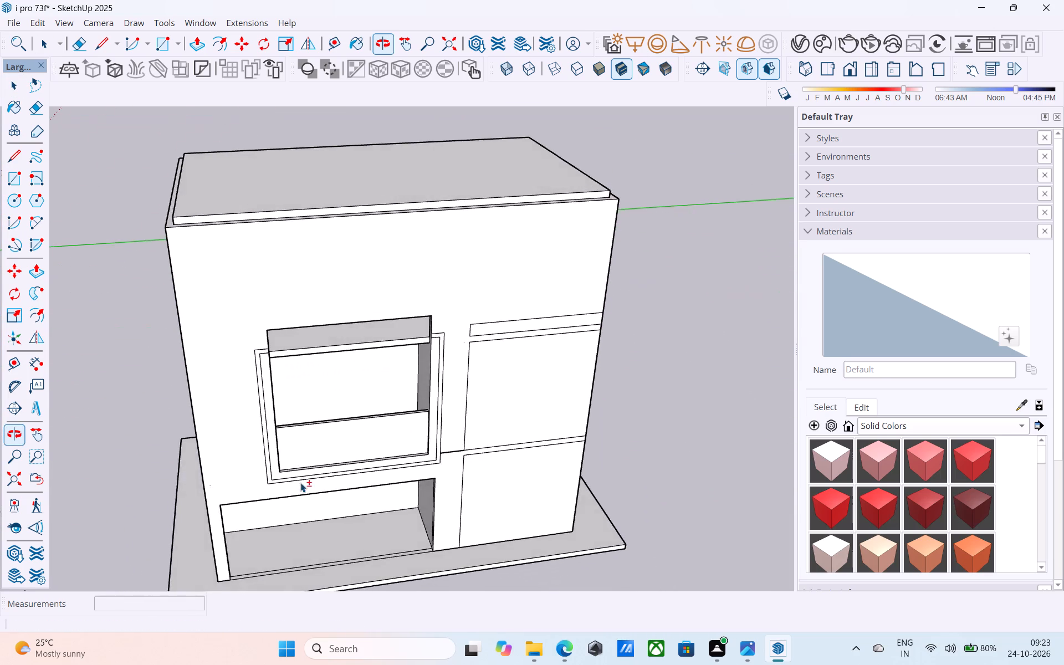
pyautogui.scroll(9, 270, 350)
pyautogui.keyDown('shift'); pyautogui.moveTo(265, 346); pyautogui.dragTo(111, 394, button='middle'); pyautogui.keyUp('shift')
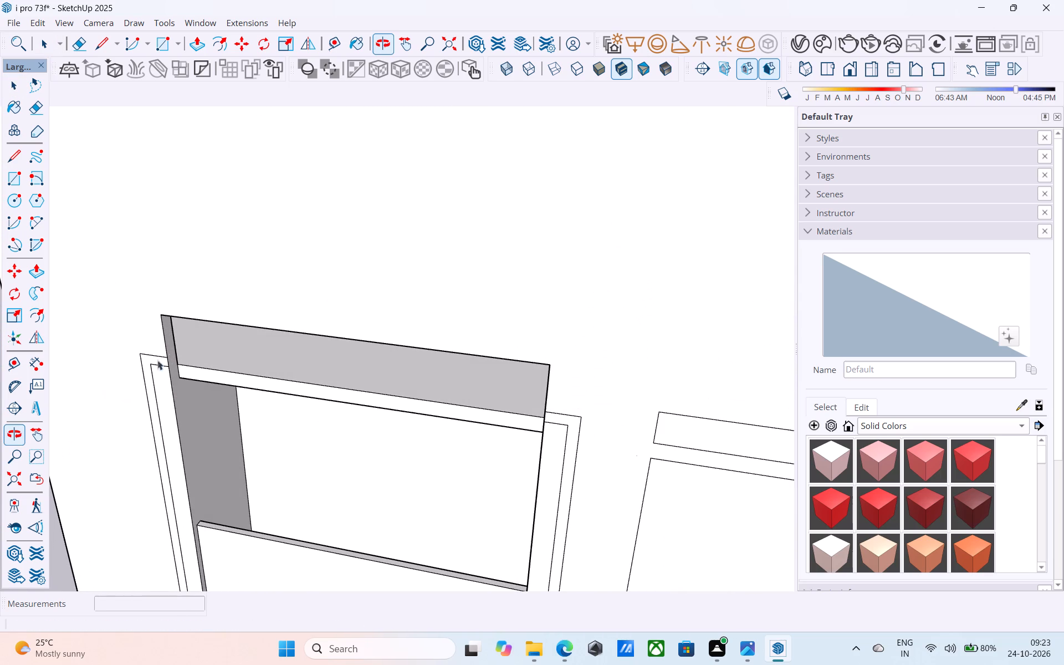
pyautogui.click(180, 319)
pyautogui.press('m')
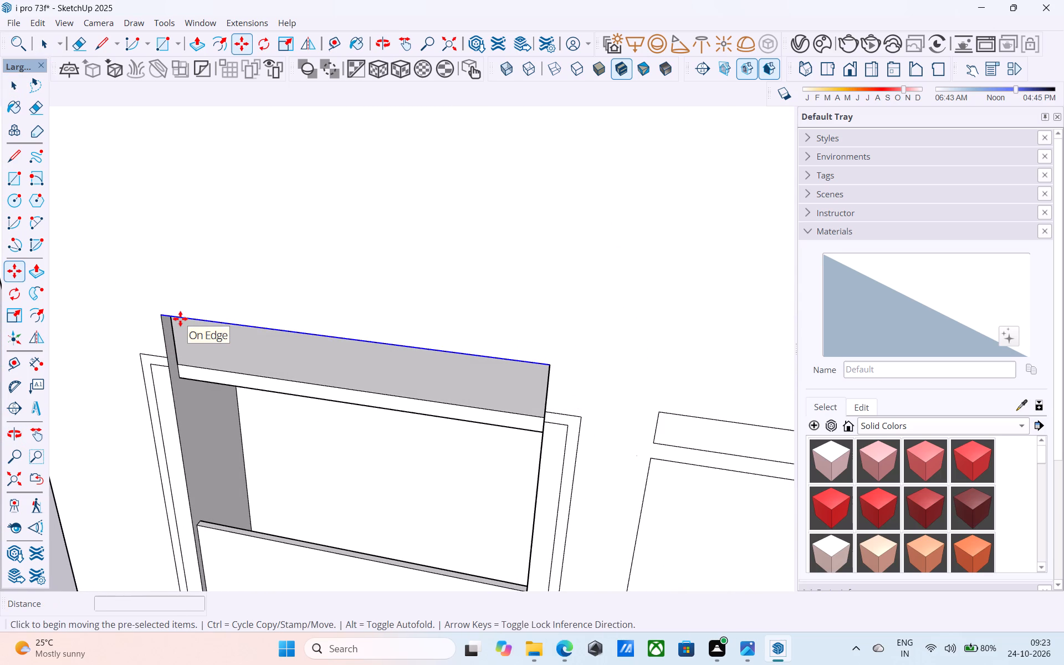
pyautogui.click(549, 367)
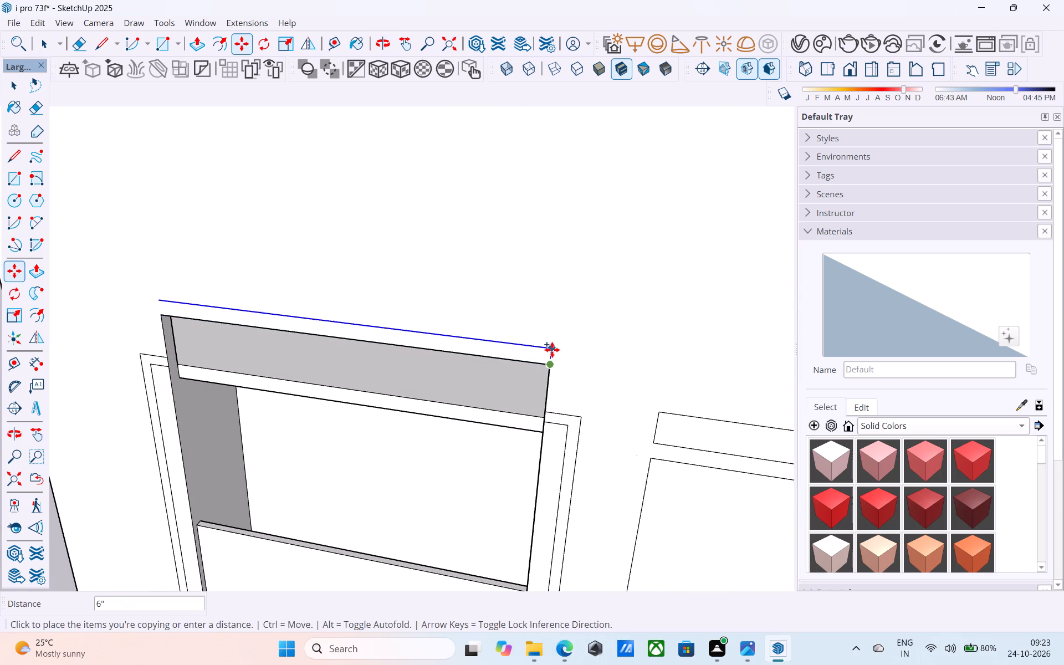
pyautogui.click(552, 350)
pyautogui.press('space')
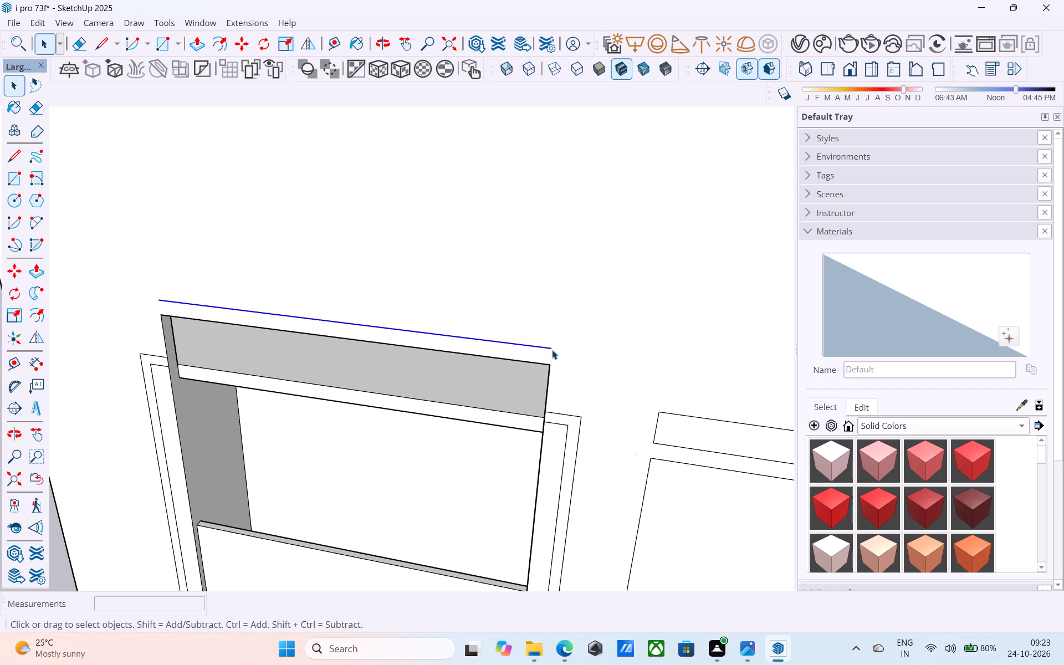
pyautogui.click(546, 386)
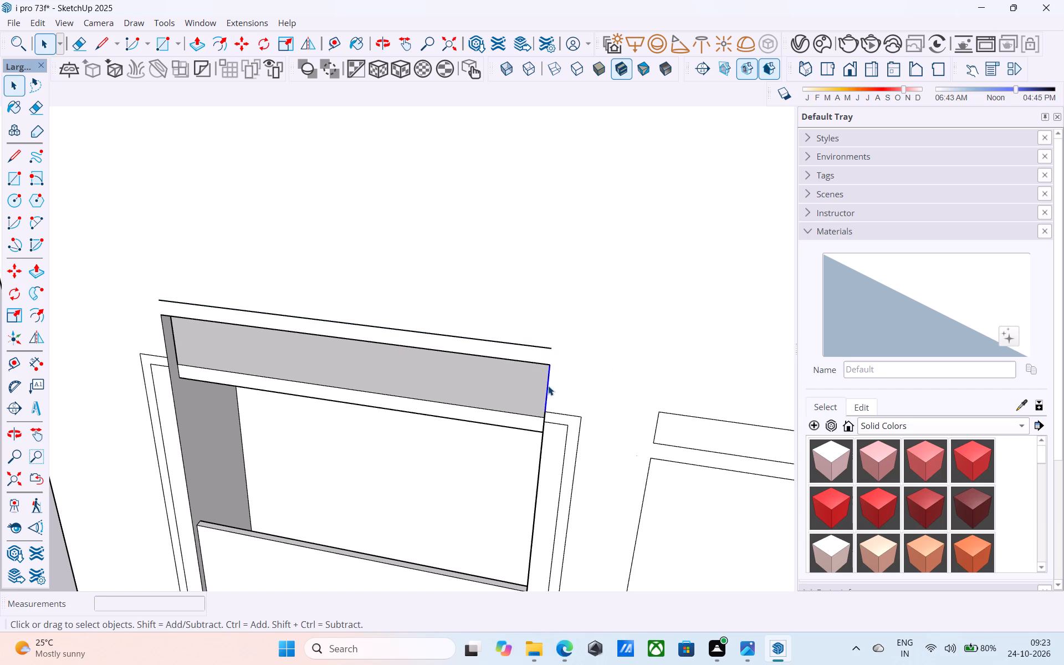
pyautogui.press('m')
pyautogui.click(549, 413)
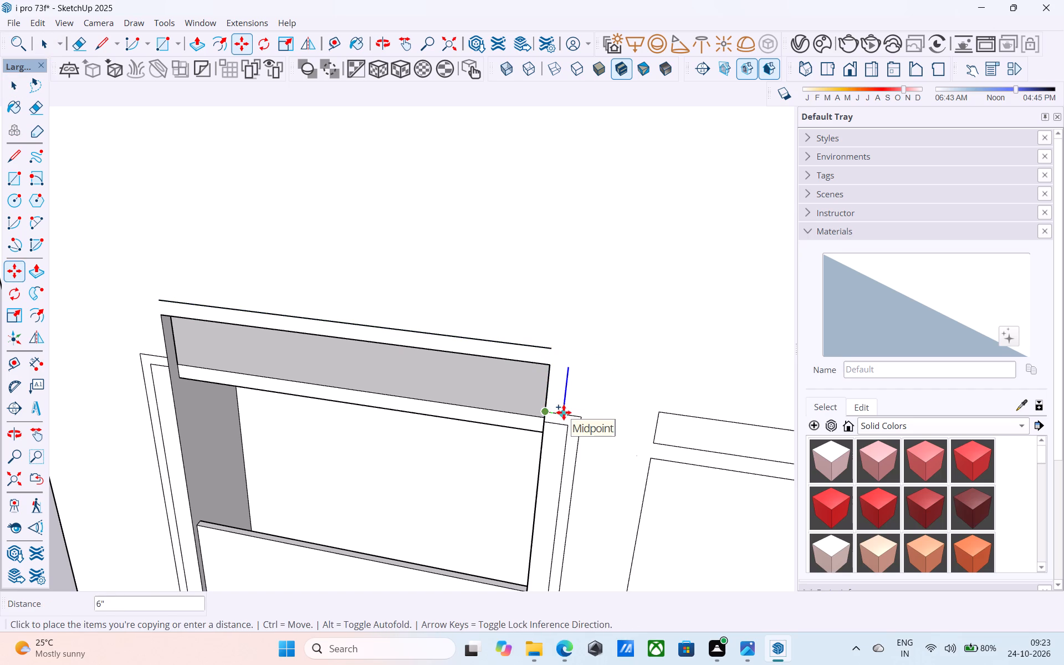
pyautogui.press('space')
# Draw two vertical lines about 2' long upward from the left border corners, up to the level of the copied edge.
pyautogui.scroll(-5, 563, 410)
pyautogui.moveTo(563, 410); pyautogui.dragTo(649, 335, button='middle')
pyautogui.press('l')
pyautogui.scroll(5, 303, 358)
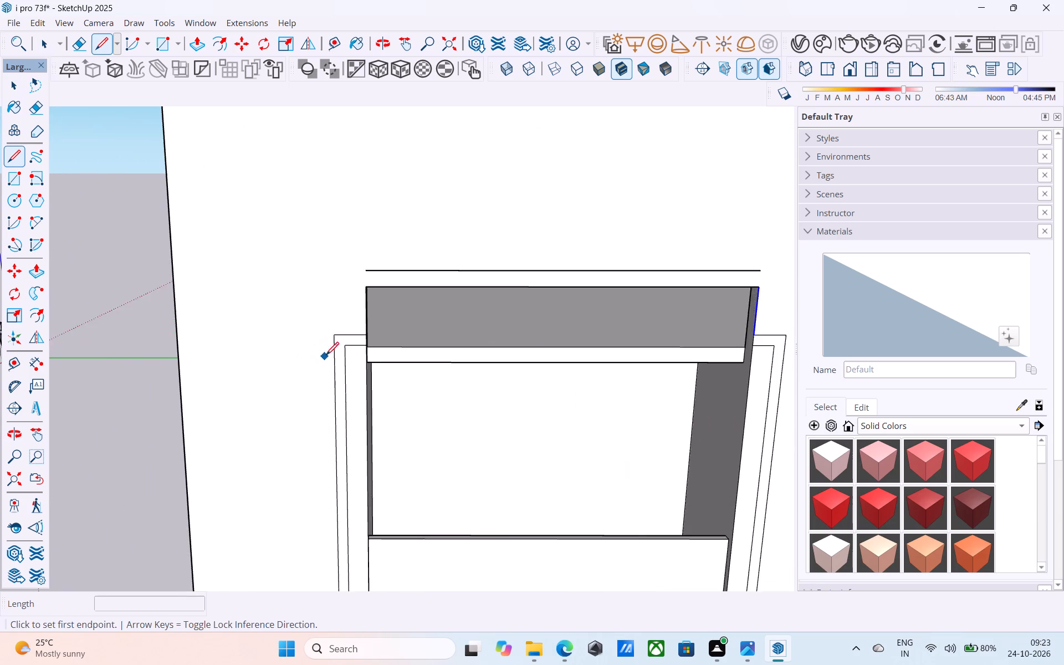
pyautogui.scroll(2, 326, 356)
pyautogui.click(336, 326)
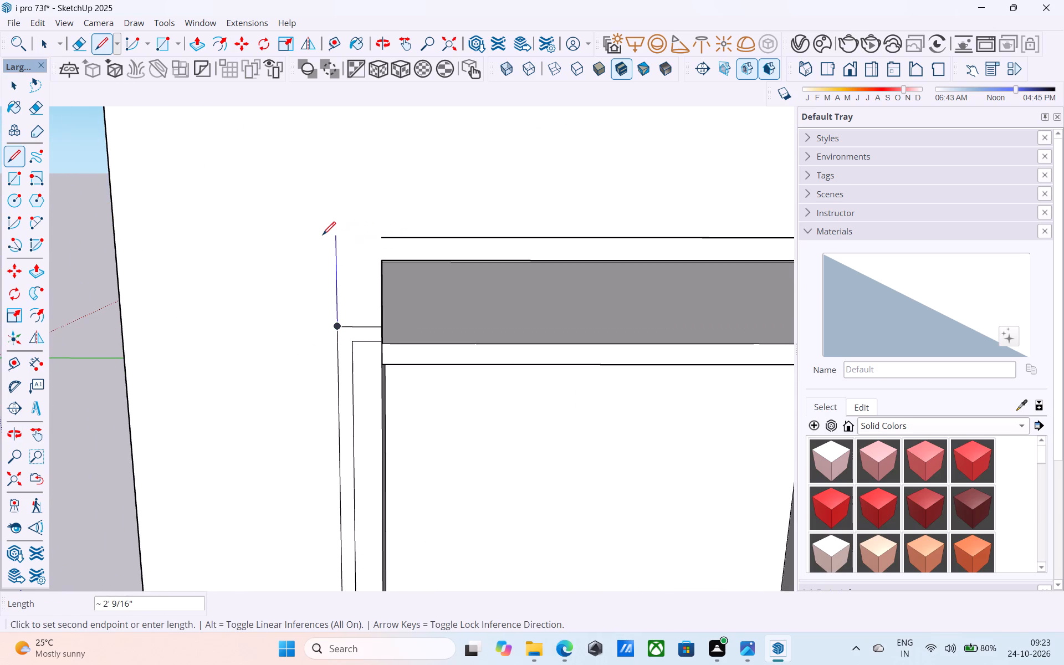
pyautogui.click(323, 236)
pyautogui.press('space')
pyautogui.press('l')
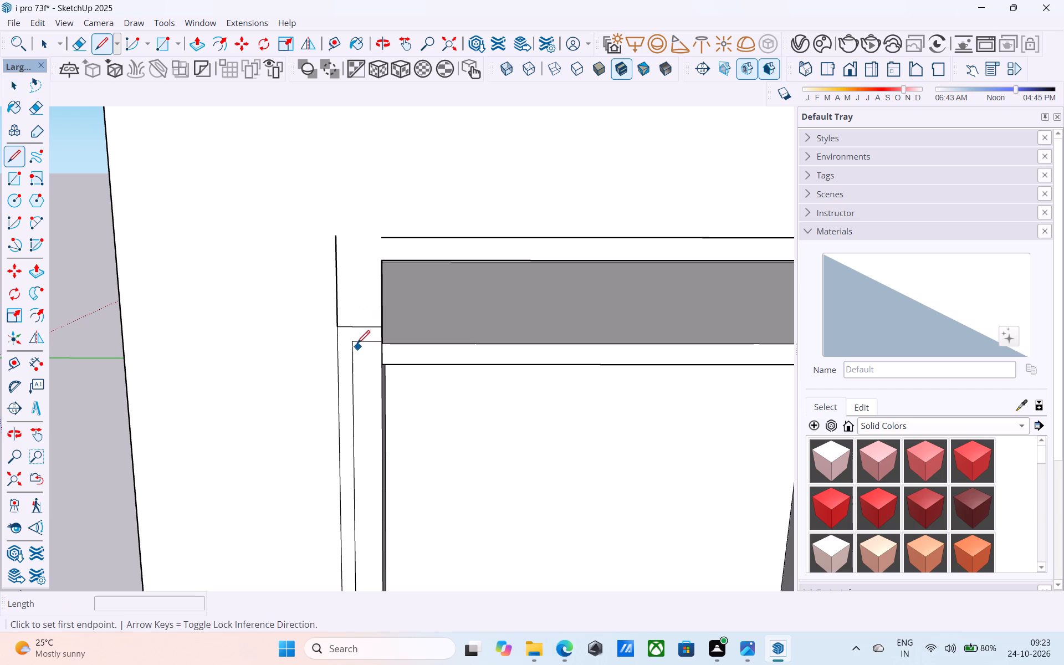
pyautogui.click(356, 341)
pyautogui.click(359, 234)
pyautogui.press('space')
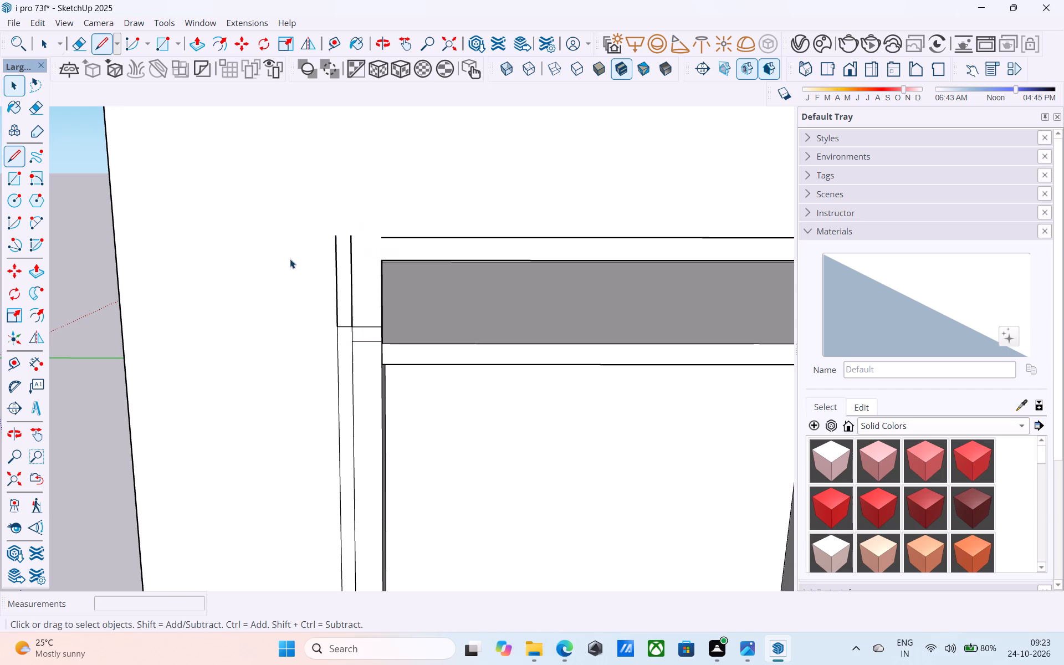
# Draw two vertical lines upward from the inner and outer right border corners, up to the level of the copied edge.
pyautogui.scroll(-9, 268, 269)
pyautogui.moveTo(534, 297); pyautogui.dragTo(529, 297, button='middle')
pyautogui.press('l')
pyautogui.scroll(7, 563, 304)
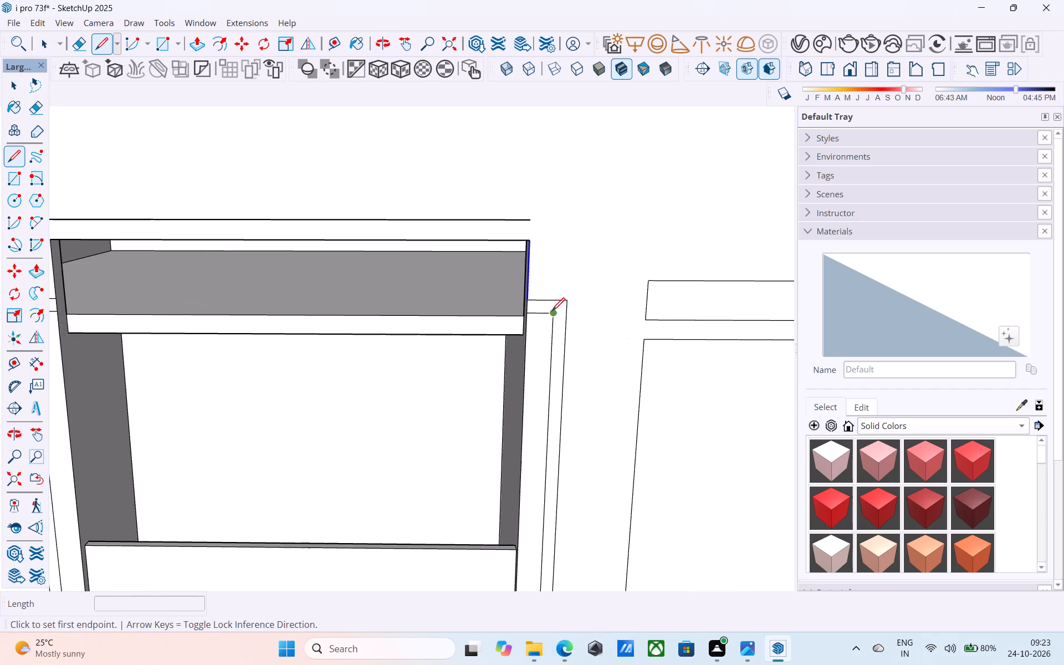
pyautogui.click(551, 313)
pyautogui.click(555, 219)
pyautogui.press('space')
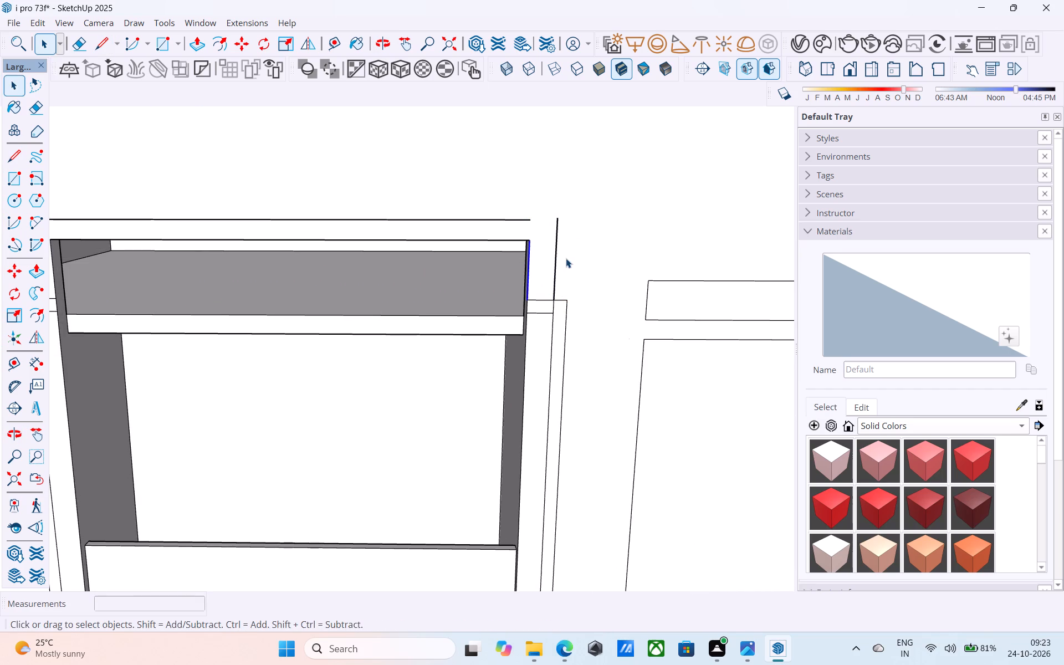
pyautogui.press('l')
pyautogui.click(567, 303)
pyautogui.click(570, 221)
pyautogui.press('space')
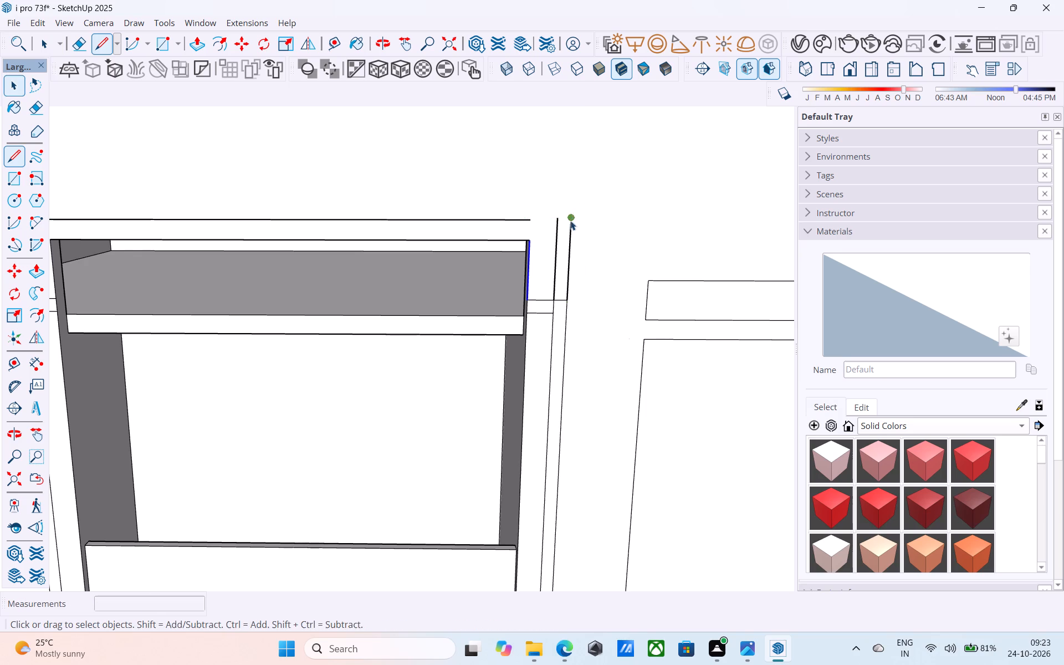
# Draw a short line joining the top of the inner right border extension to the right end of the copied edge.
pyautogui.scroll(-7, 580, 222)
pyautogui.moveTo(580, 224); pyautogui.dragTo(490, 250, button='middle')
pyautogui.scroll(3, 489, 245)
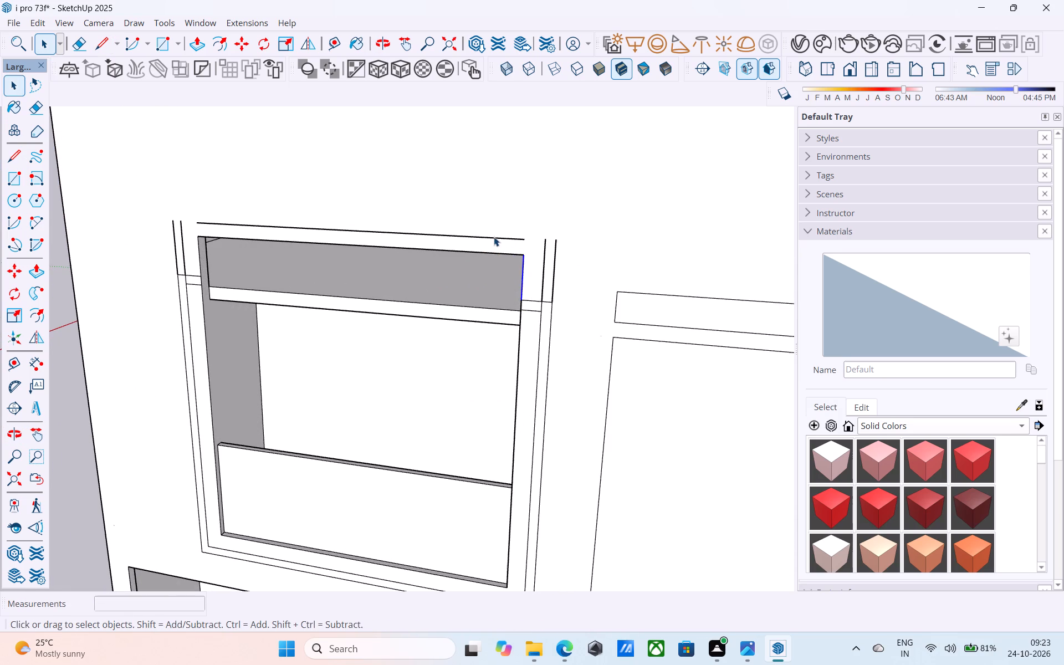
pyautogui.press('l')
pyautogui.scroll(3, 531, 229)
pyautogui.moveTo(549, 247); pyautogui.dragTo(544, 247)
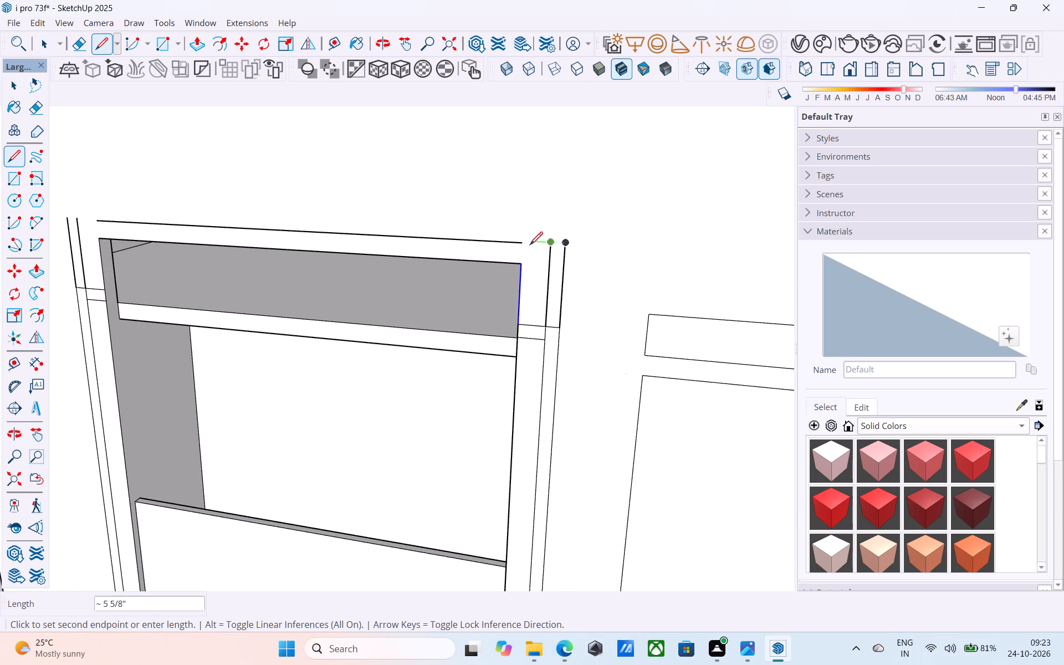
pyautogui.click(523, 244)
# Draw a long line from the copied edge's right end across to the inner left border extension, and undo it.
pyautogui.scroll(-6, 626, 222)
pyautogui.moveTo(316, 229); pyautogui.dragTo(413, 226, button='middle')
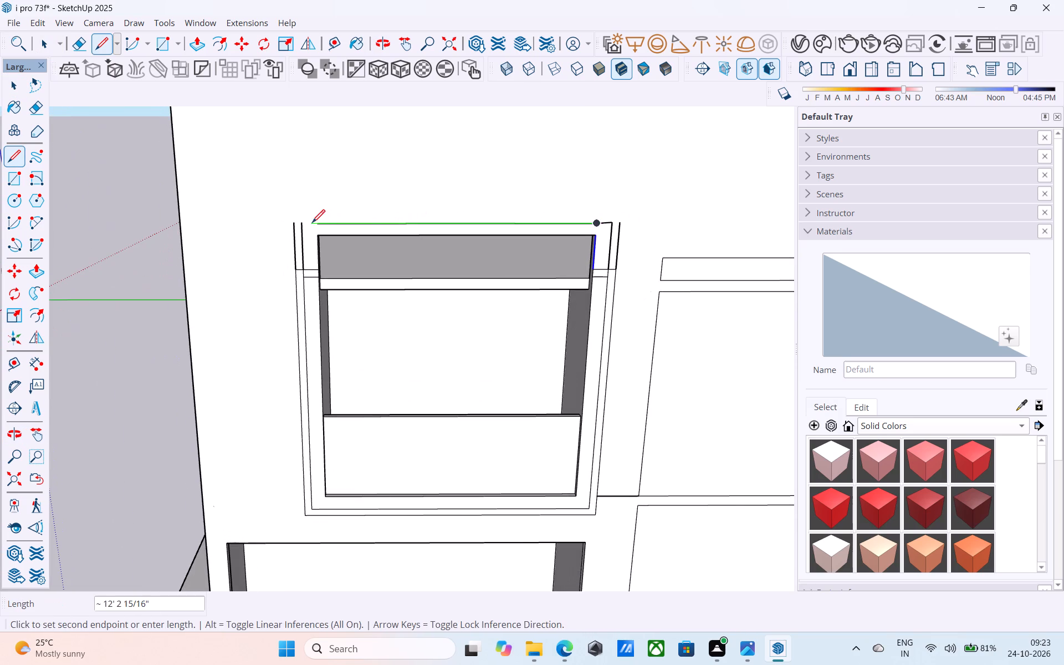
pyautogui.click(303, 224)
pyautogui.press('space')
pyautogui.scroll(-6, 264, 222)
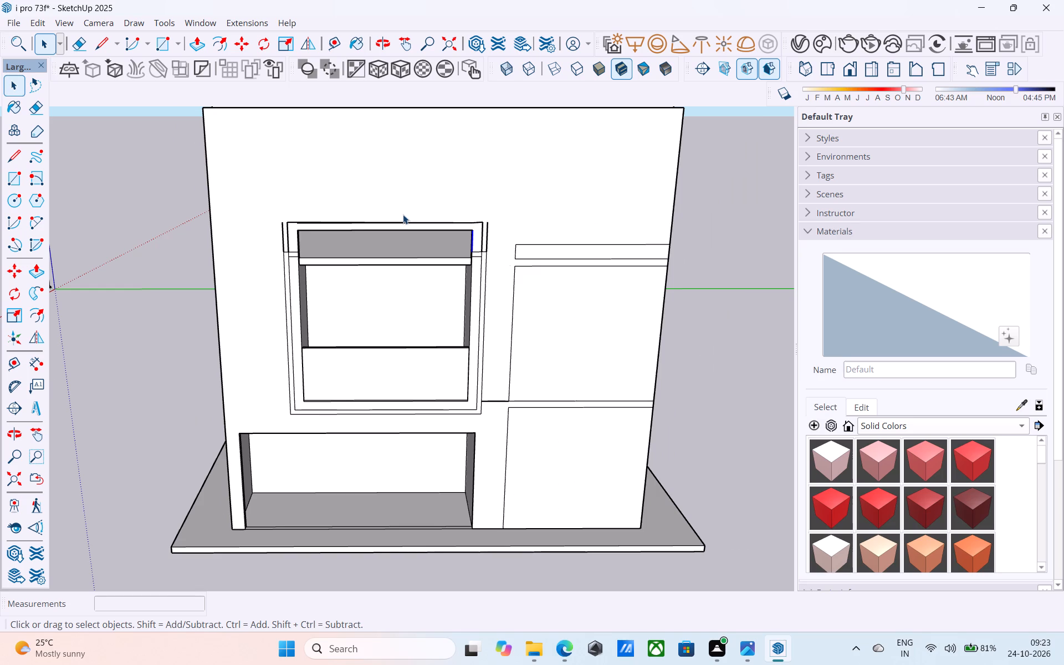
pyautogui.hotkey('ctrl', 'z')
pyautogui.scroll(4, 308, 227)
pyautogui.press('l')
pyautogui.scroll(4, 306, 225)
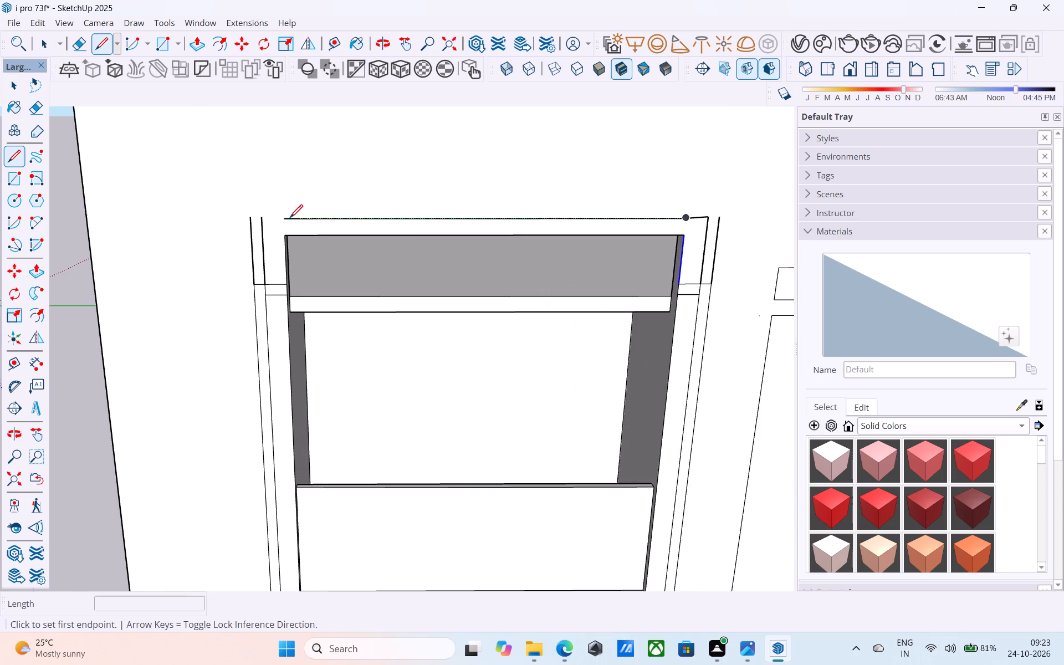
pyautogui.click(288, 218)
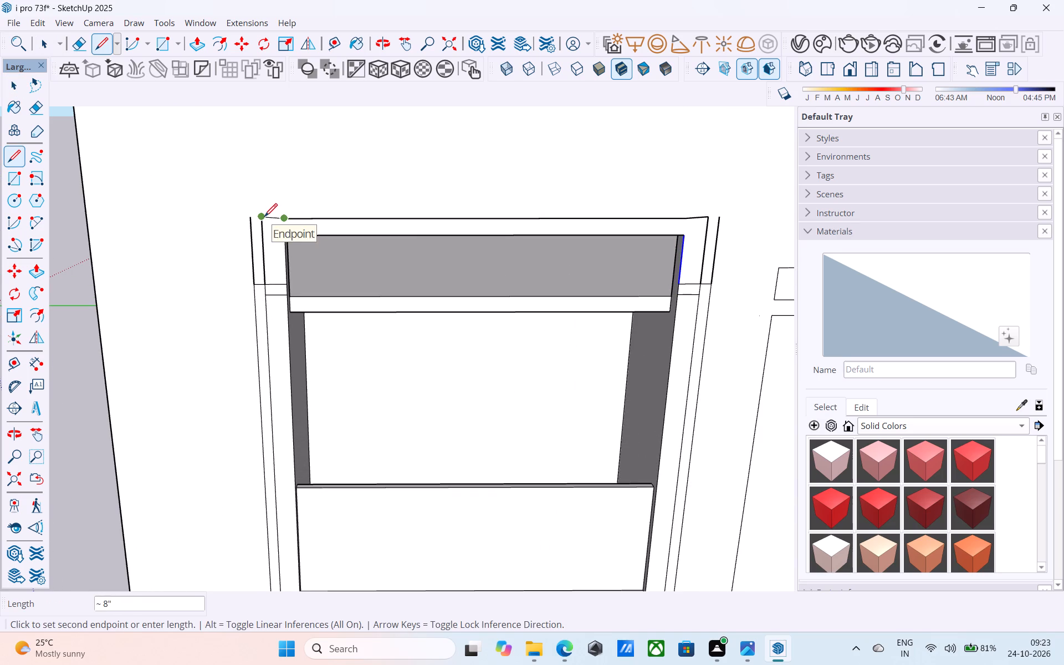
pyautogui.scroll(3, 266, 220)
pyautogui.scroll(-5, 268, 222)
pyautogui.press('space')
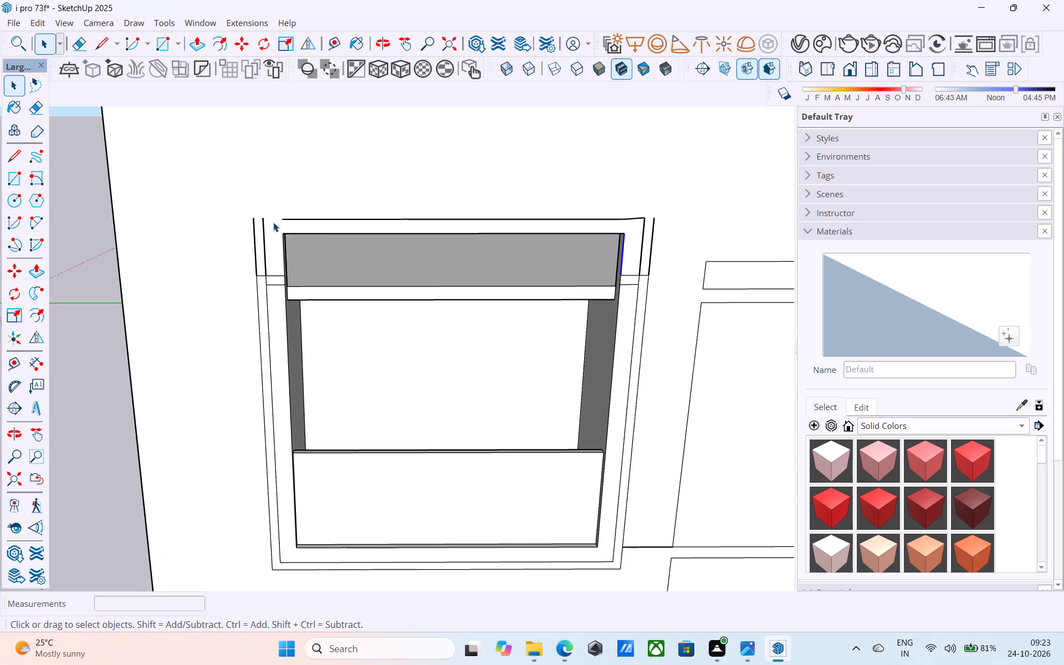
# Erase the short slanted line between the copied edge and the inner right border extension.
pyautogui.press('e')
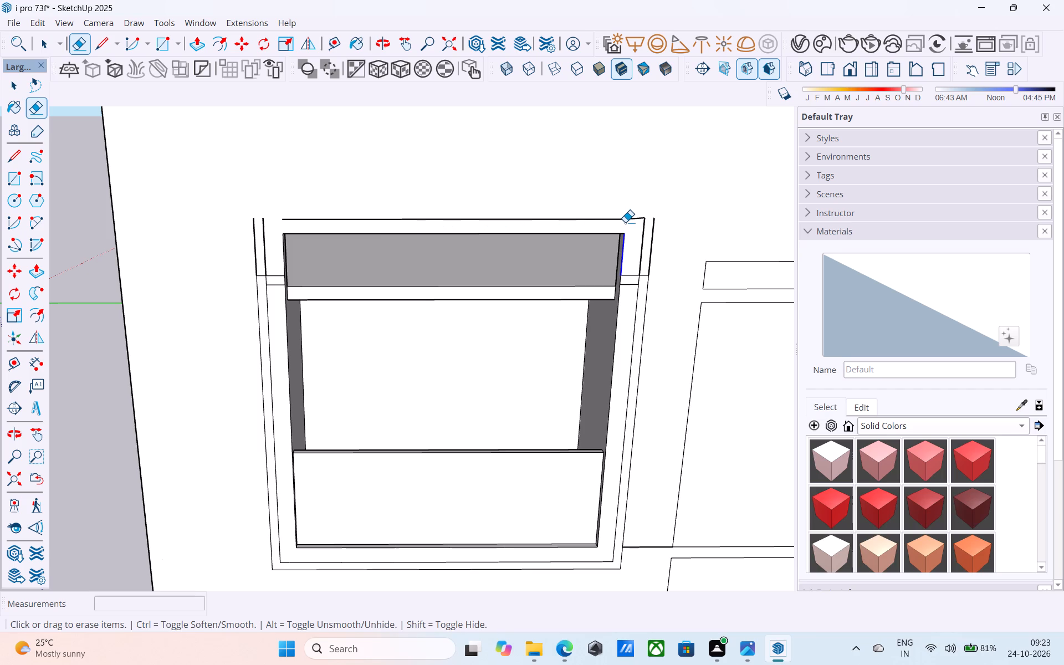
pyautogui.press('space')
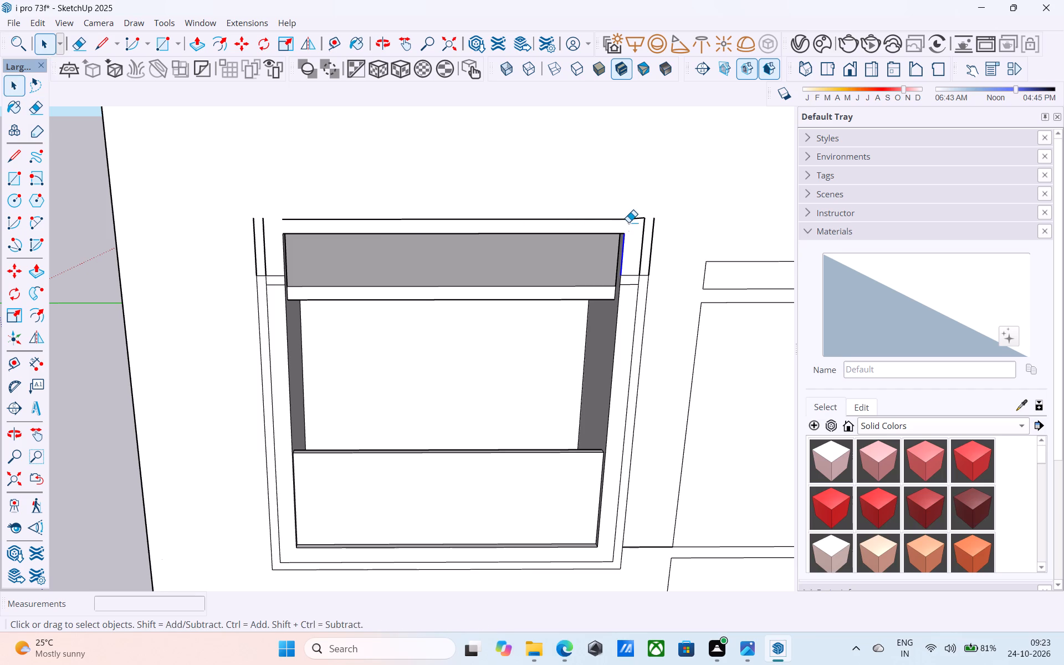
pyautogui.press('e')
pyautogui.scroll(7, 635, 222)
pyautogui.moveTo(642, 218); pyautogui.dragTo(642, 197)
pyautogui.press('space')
# Draw an 8" line along the green axis from the copied edge's right end to the inner right border extension.
pyautogui.press('l')
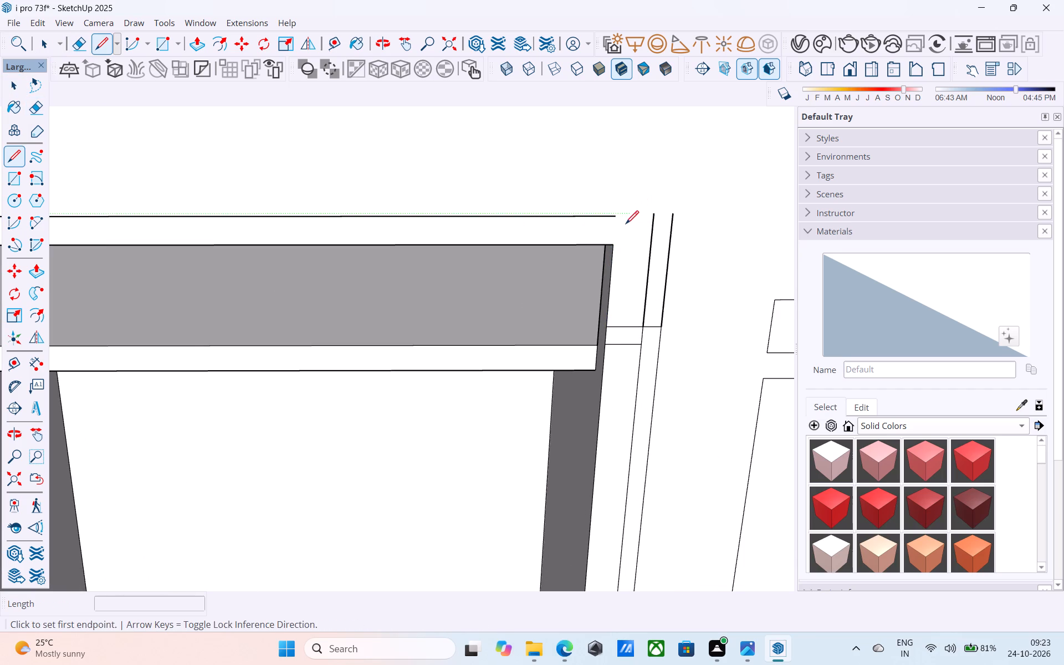
pyautogui.click(615, 219)
pyautogui.scroll(4, 633, 223)
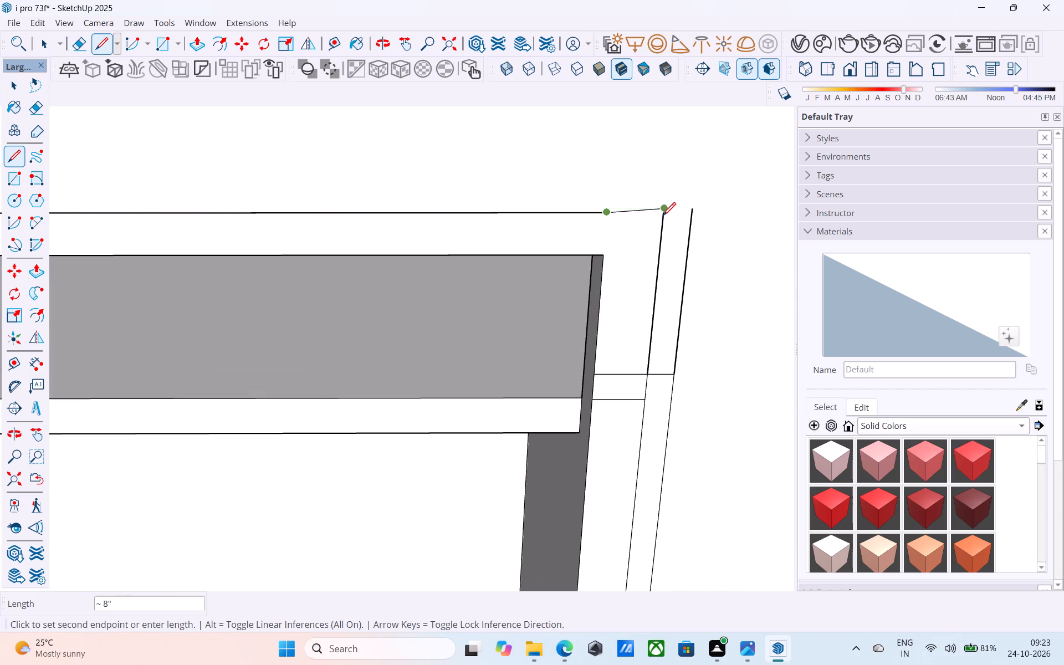
pyautogui.moveTo(663, 217); pyautogui.dragTo(347, 278, button='middle')
pyautogui.scroll(1, 448, 274)
pyautogui.scroll(4, 394, 314)
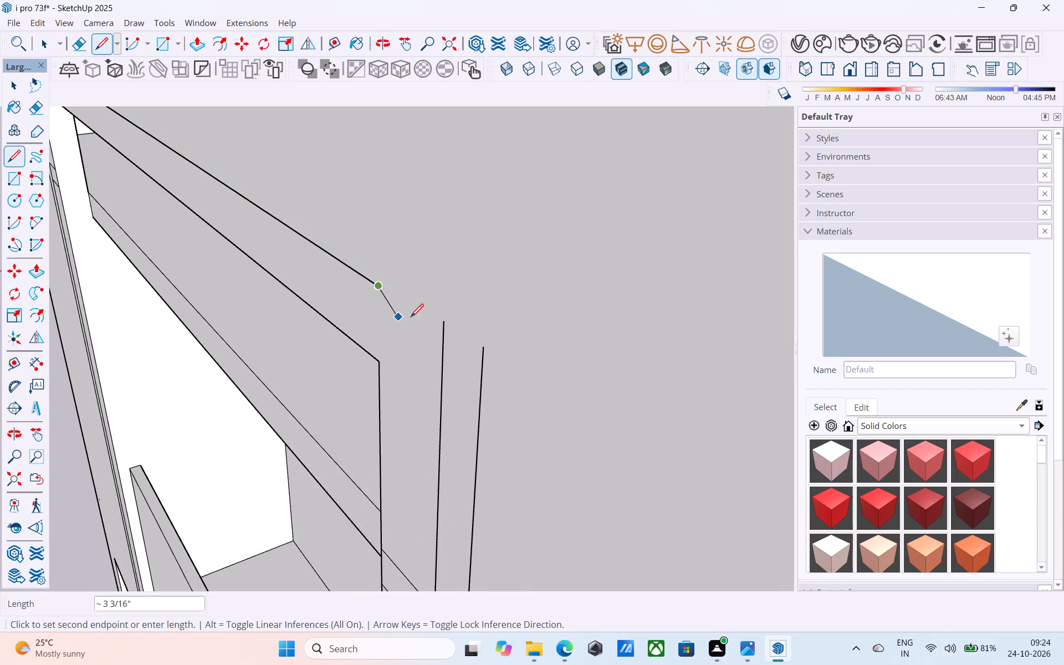
pyautogui.moveTo(442, 324); pyautogui.dragTo(669, 288, button='middle')
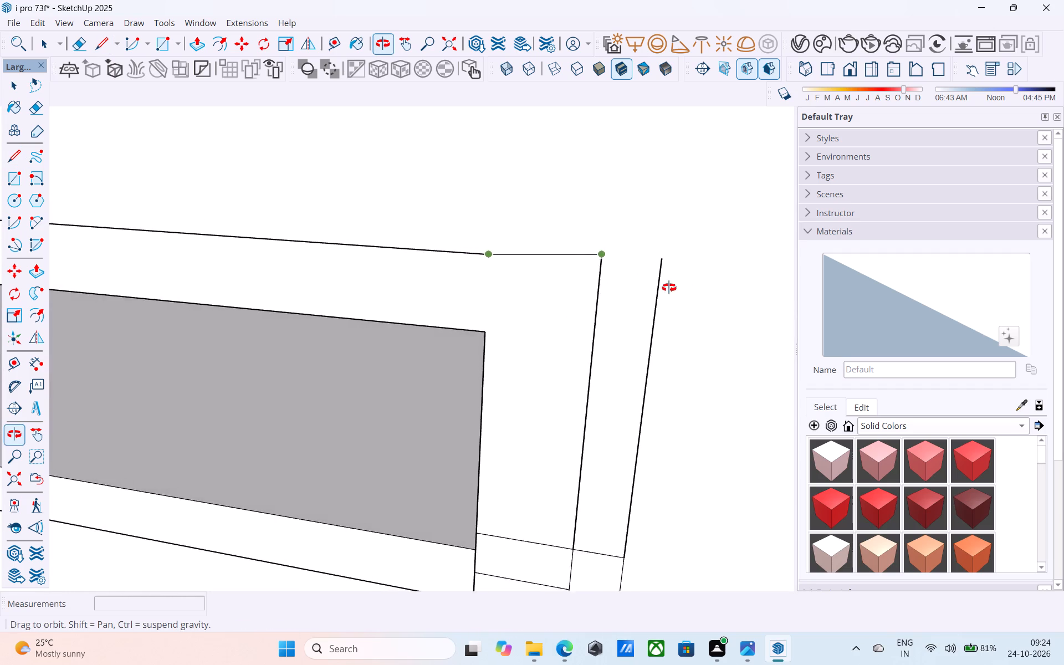
pyautogui.moveTo(669, 288); pyautogui.dragTo(713, 285, button='middle')
pyautogui.press('Left')
pyautogui.scroll(4, 615, 284)
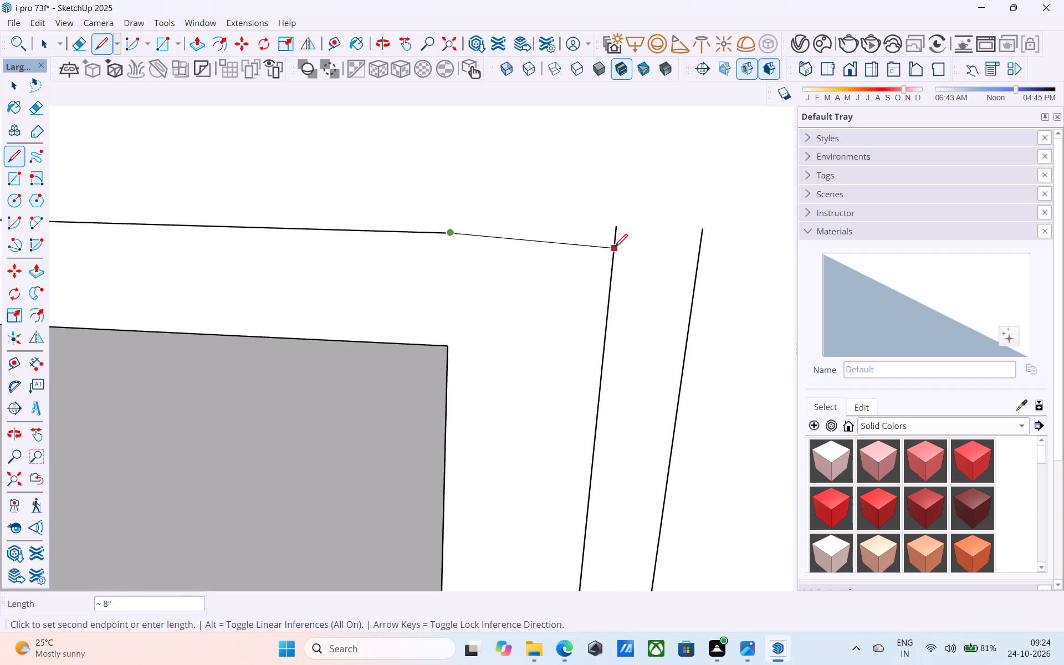
pyautogui.press('Left')
pyautogui.click(617, 242)
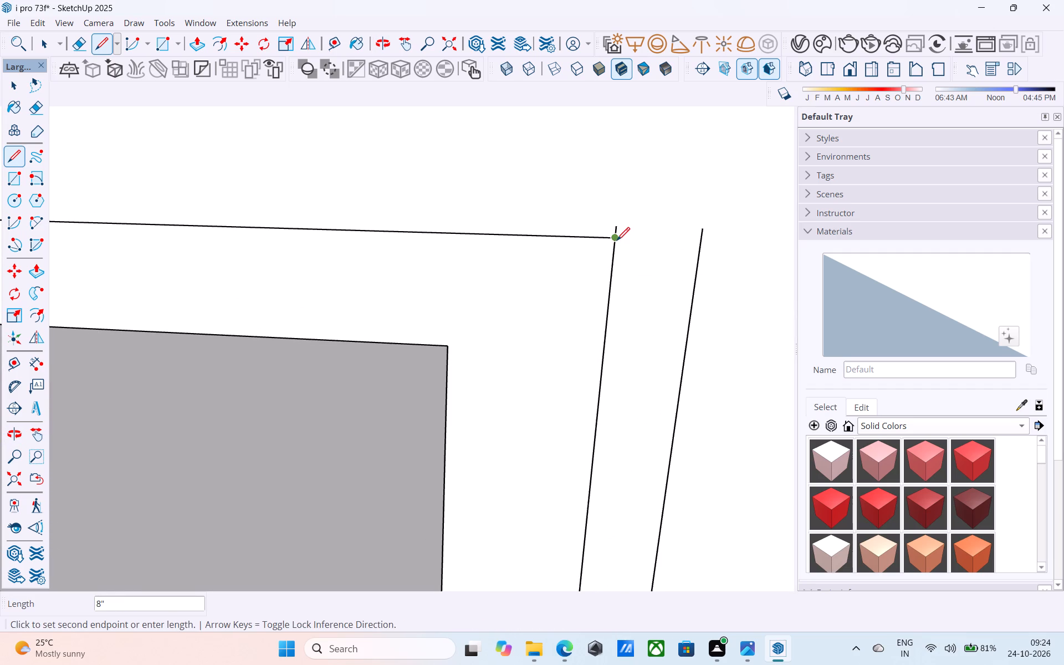
# Erase the stub of the inner right border extension that projects above the new corner.
pyautogui.press('e')
pyautogui.moveTo(615, 233); pyautogui.dragTo(603, 232)
pyautogui.press('space')
# Draw a line along the green axis from the copied edge's left end to the inner left border extension.
pyautogui.press('l')
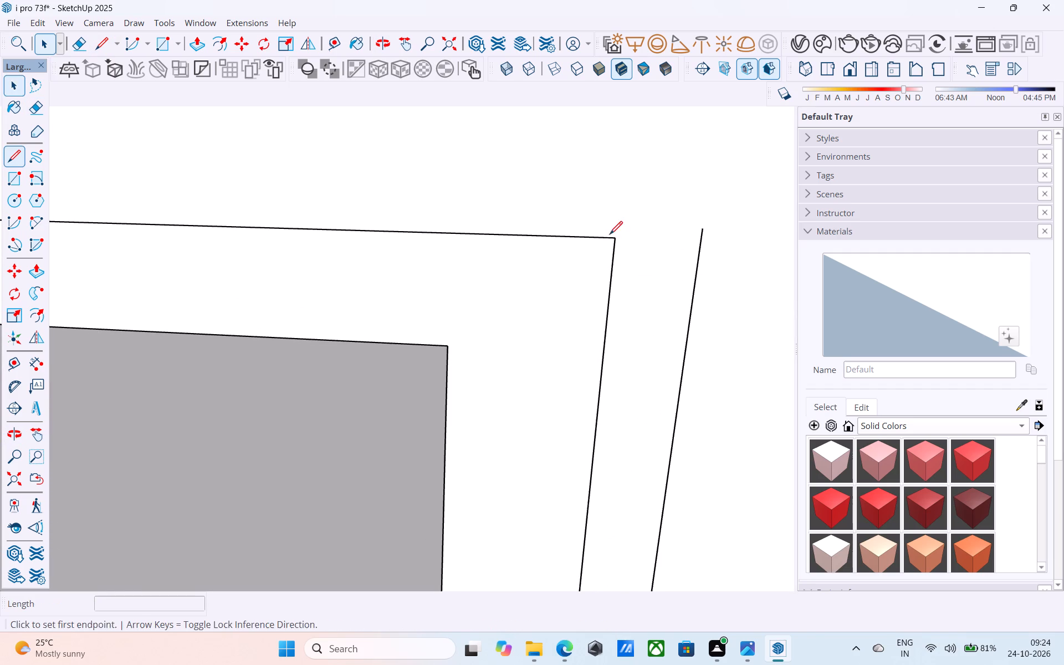
pyautogui.click(613, 242)
pyautogui.scroll(-20, 626, 242)
pyautogui.scroll(-1, 626, 242)
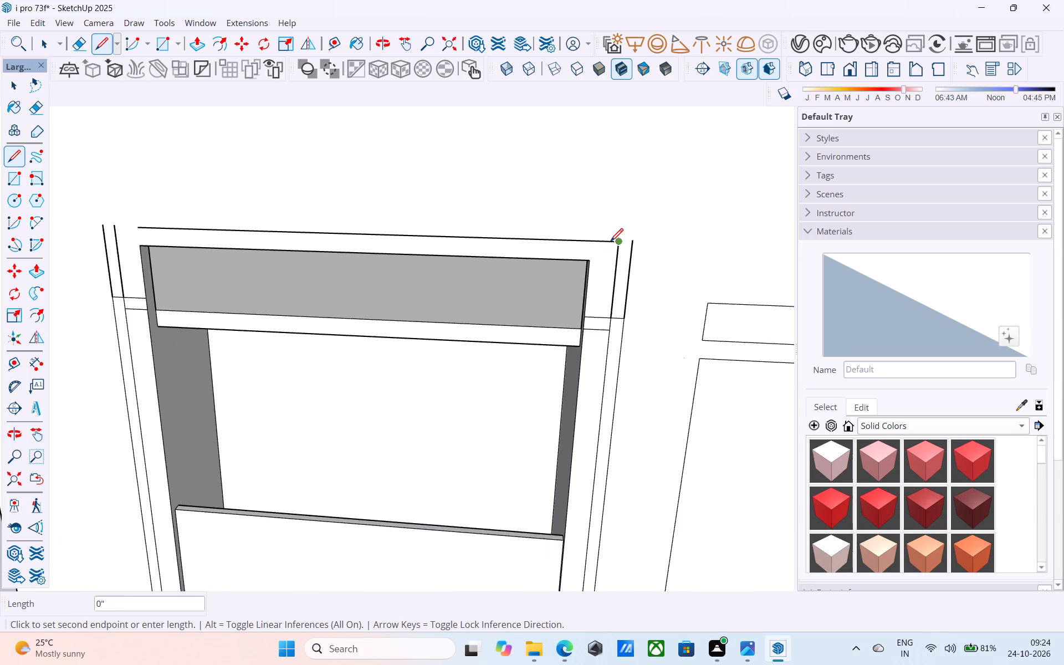
pyautogui.scroll(-2, 610, 243)
pyautogui.scroll(6, 239, 228)
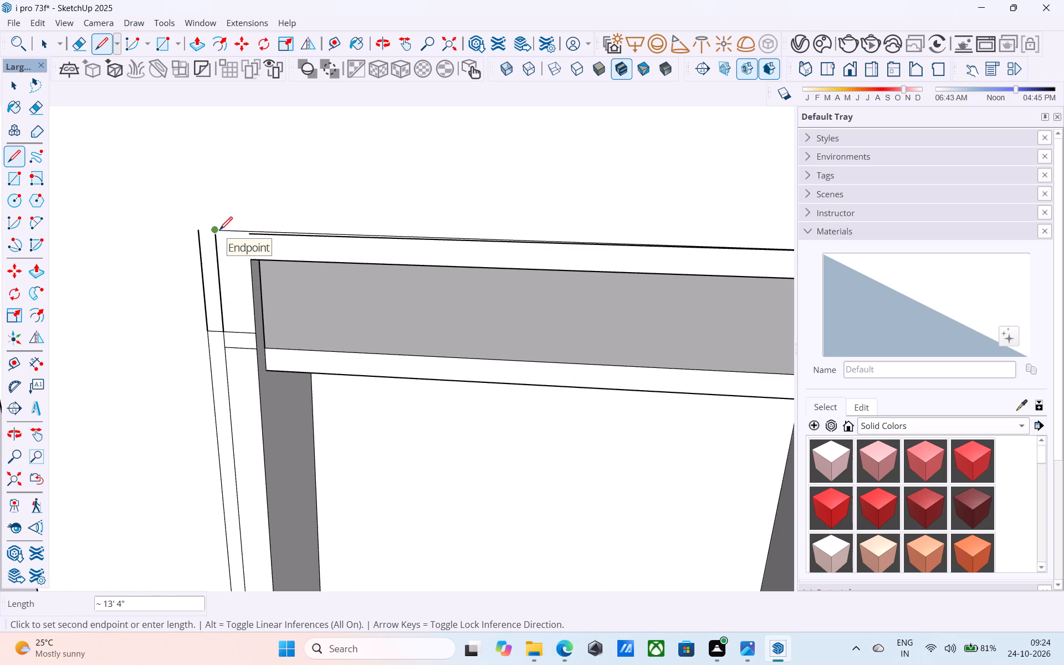
pyautogui.scroll(15, 218, 238)
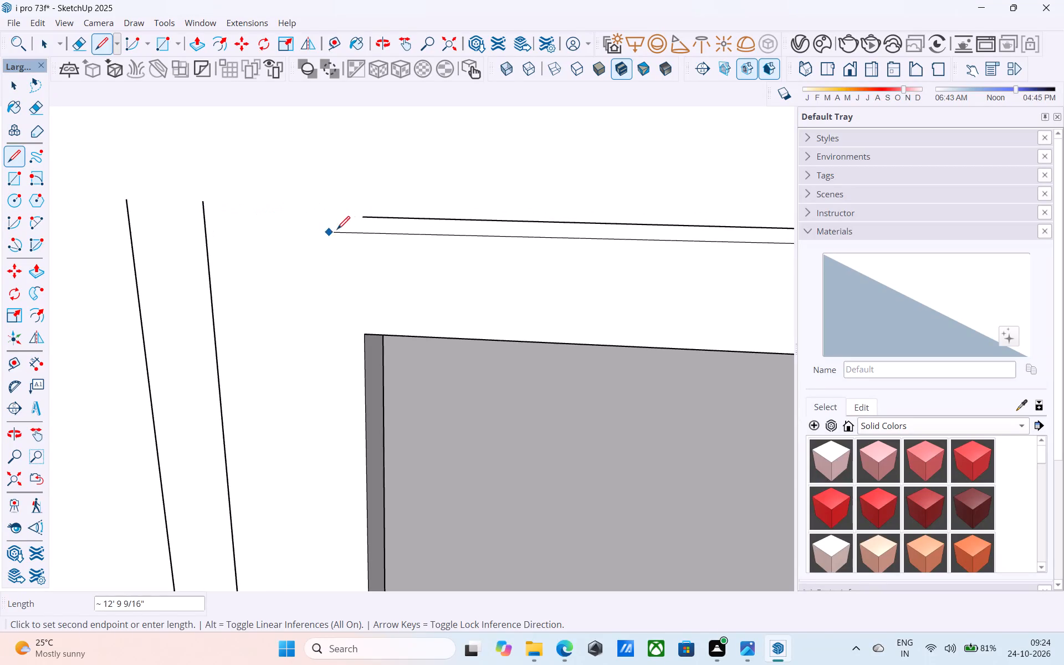
pyautogui.click(366, 219)
pyautogui.click(362, 219)
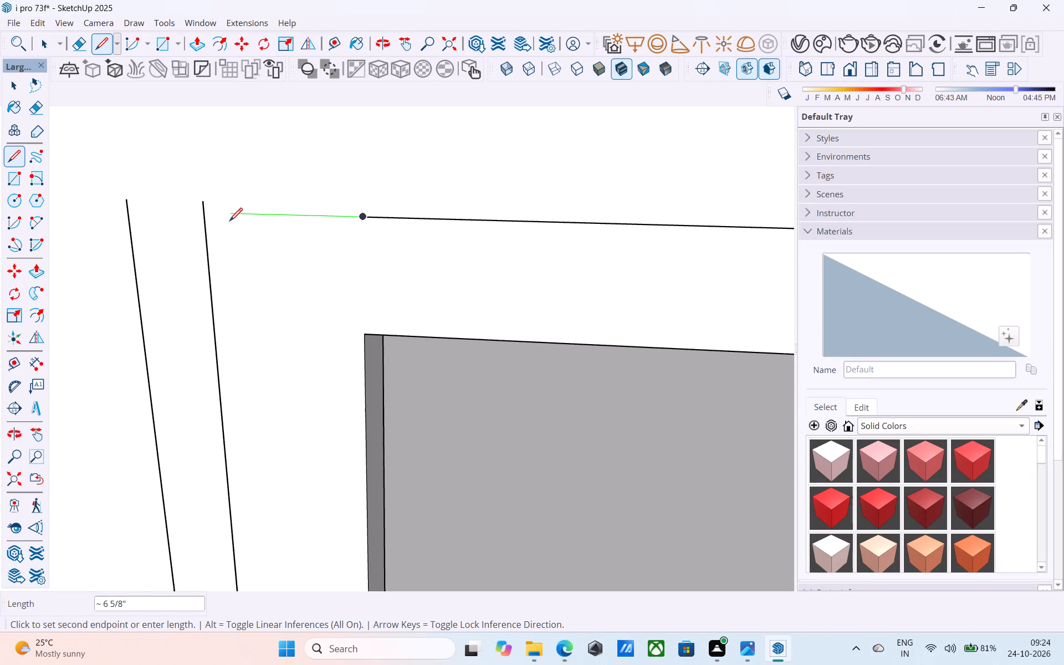
pyautogui.click(204, 213)
# Erase the stub of the inner left border extension that projects above the new corner.
pyautogui.press('e')
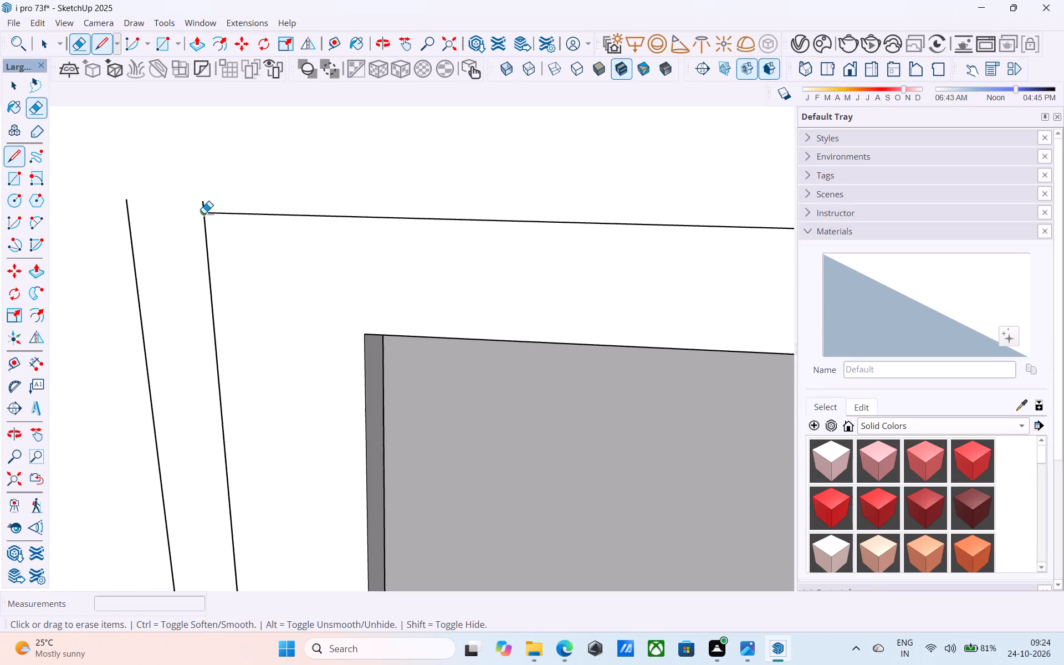
pyautogui.moveTo(204, 203); pyautogui.dragTo(189, 201)
# Copy the long and right-hand segments of the inner top border edge 3" upward.
pyautogui.scroll(-20, 181, 200)
pyautogui.scroll(-2, 181, 200)
pyautogui.press('space')
pyautogui.moveTo(345, 259); pyautogui.dragTo(257, 238, button='middle')
pyautogui.scroll(-6, 226, 221)
pyautogui.scroll(6, 386, 240)
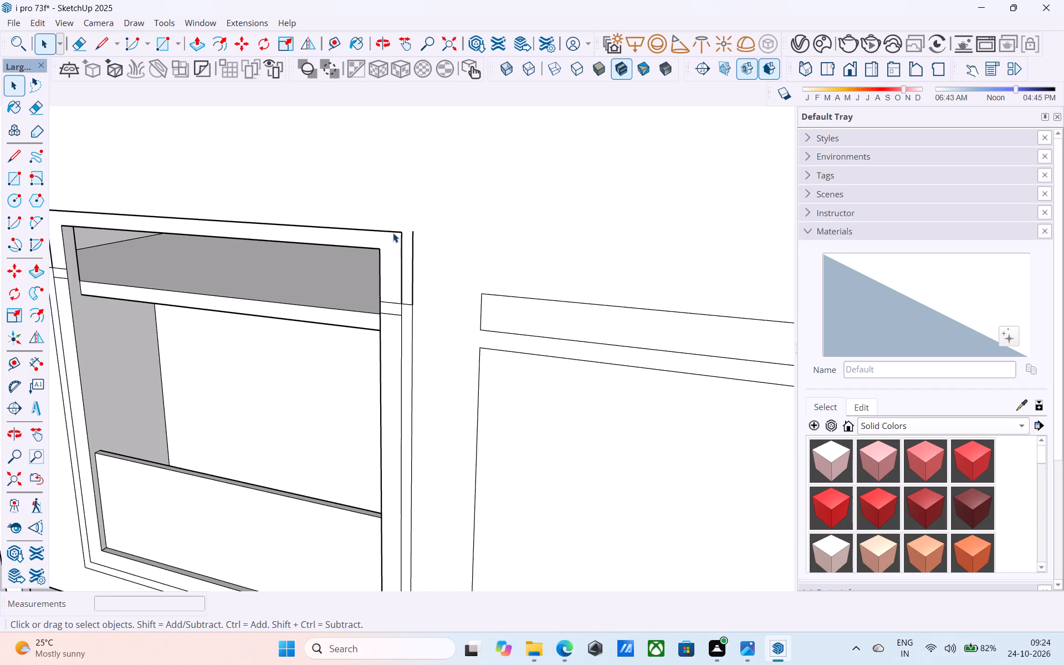
pyautogui.click(393, 233)
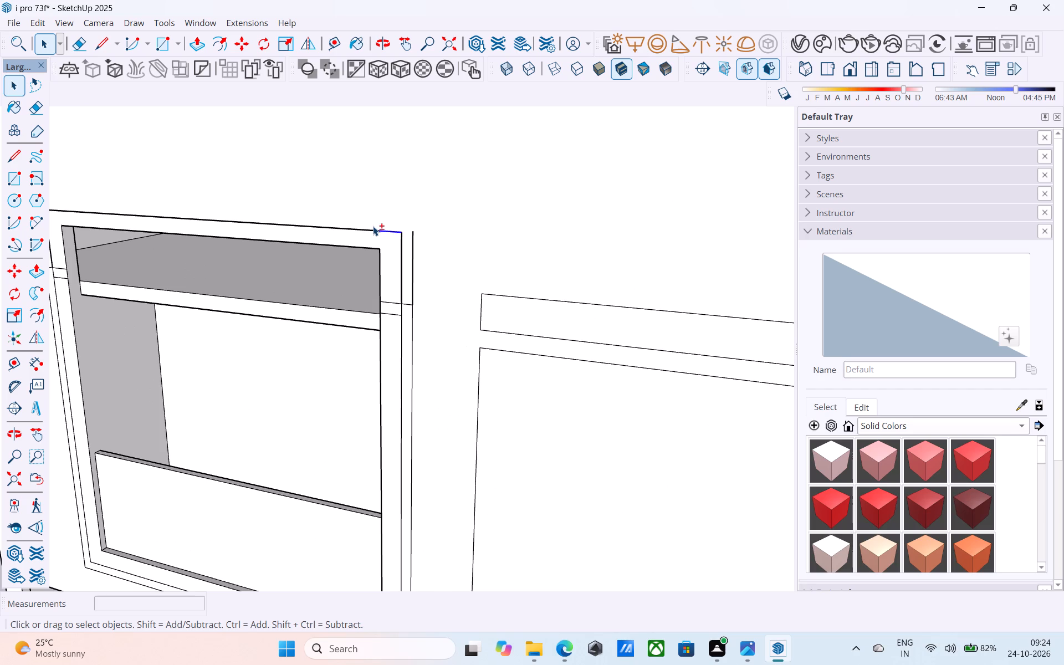
pyautogui.keyDown('shift'); pyautogui.click(373, 229); pyautogui.keyUp('shift')
pyautogui.press('m')
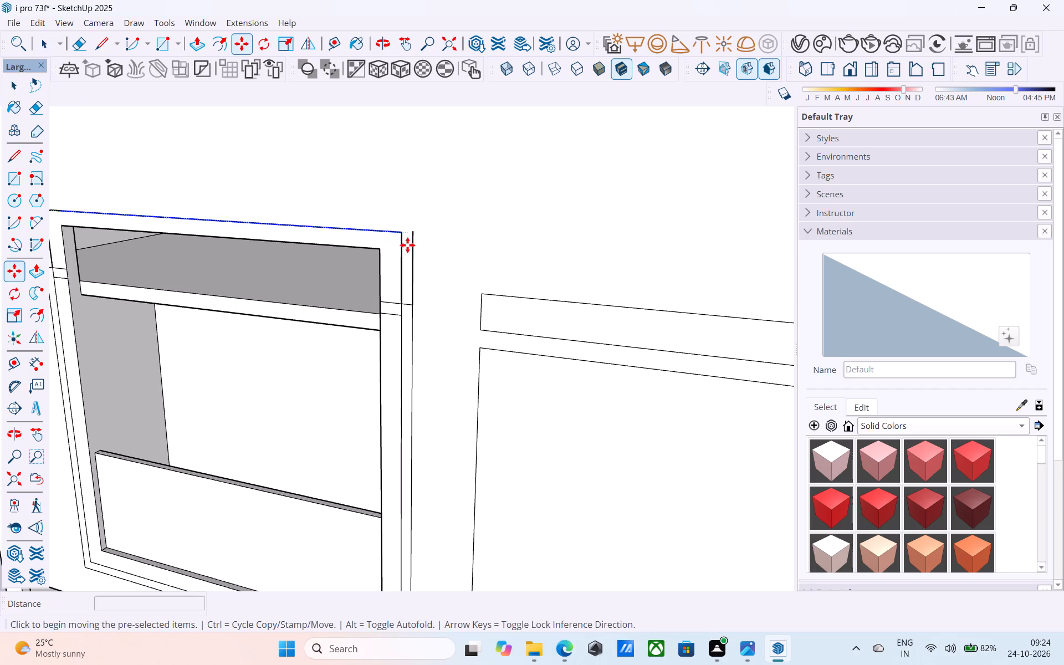
pyautogui.click(403, 236)
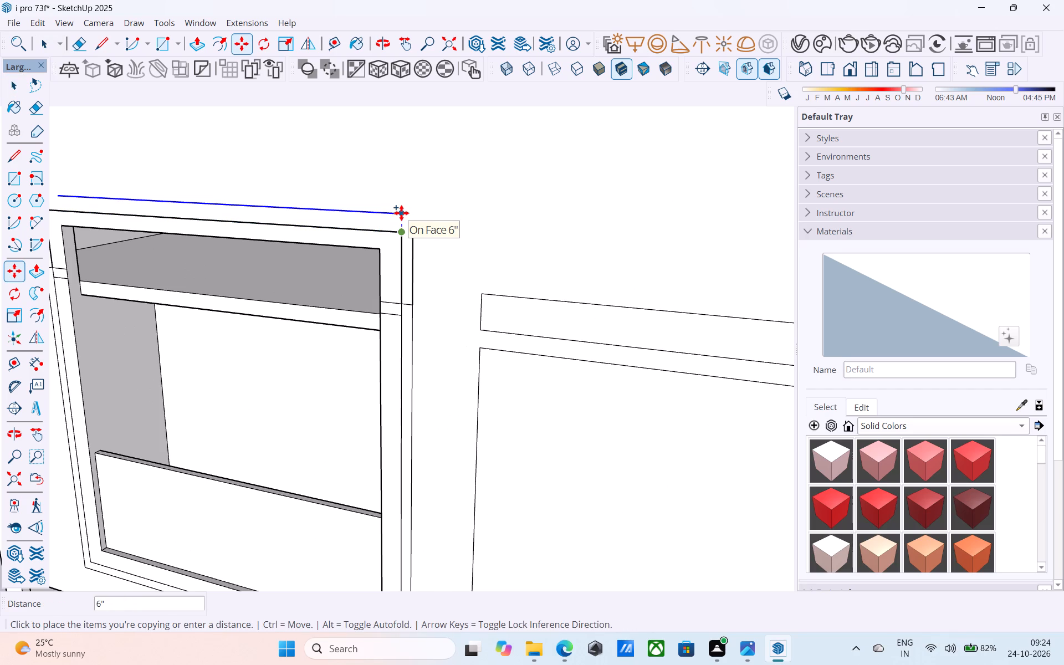
pyautogui.press('3')
pyautogui.hotkey('shift', '"')
pyautogui.press('Return')
pyautogui.press('space')
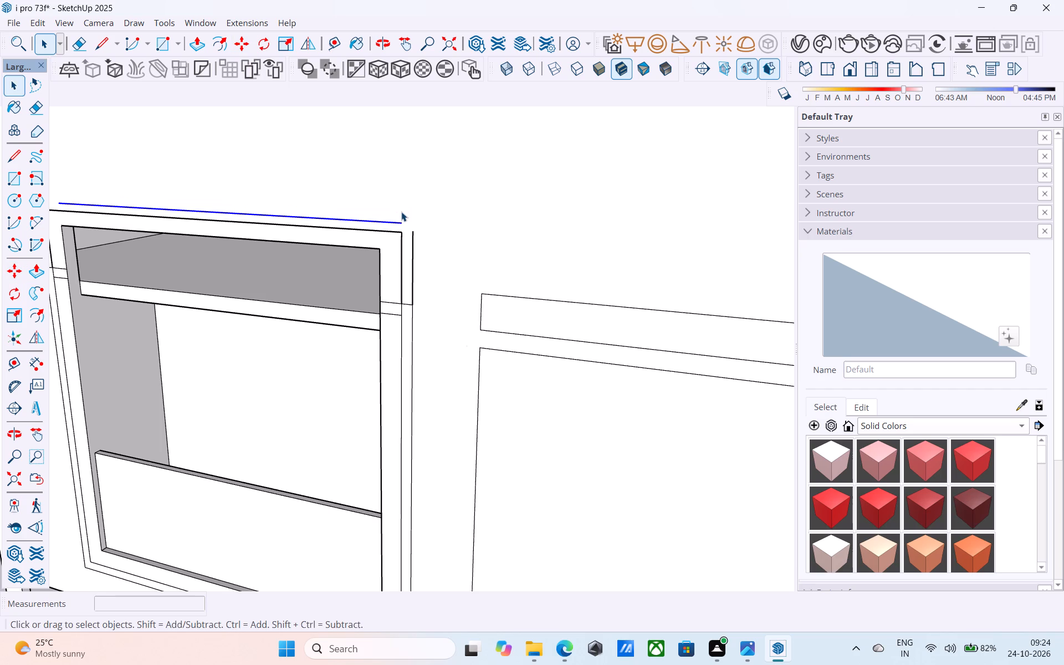
# Extend the copied edge just past the outer right border extension and raise that border line to meet it.
pyautogui.write('l')
pyautogui.scroll(4, 402, 216)
pyautogui.click(402, 223)
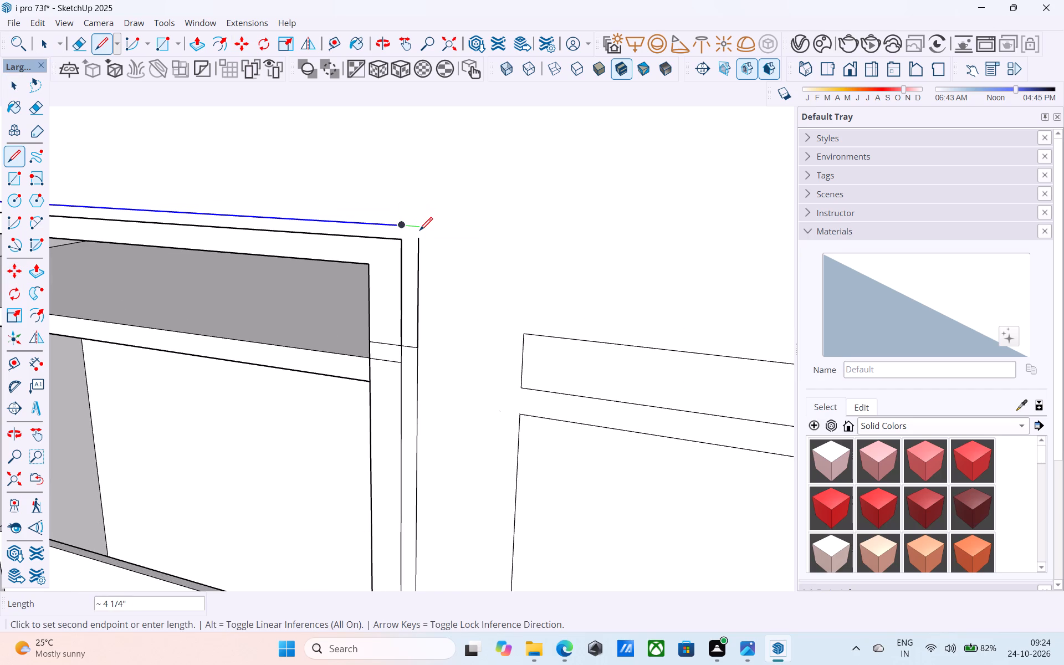
pyautogui.click(424, 227)
pyautogui.press('space')
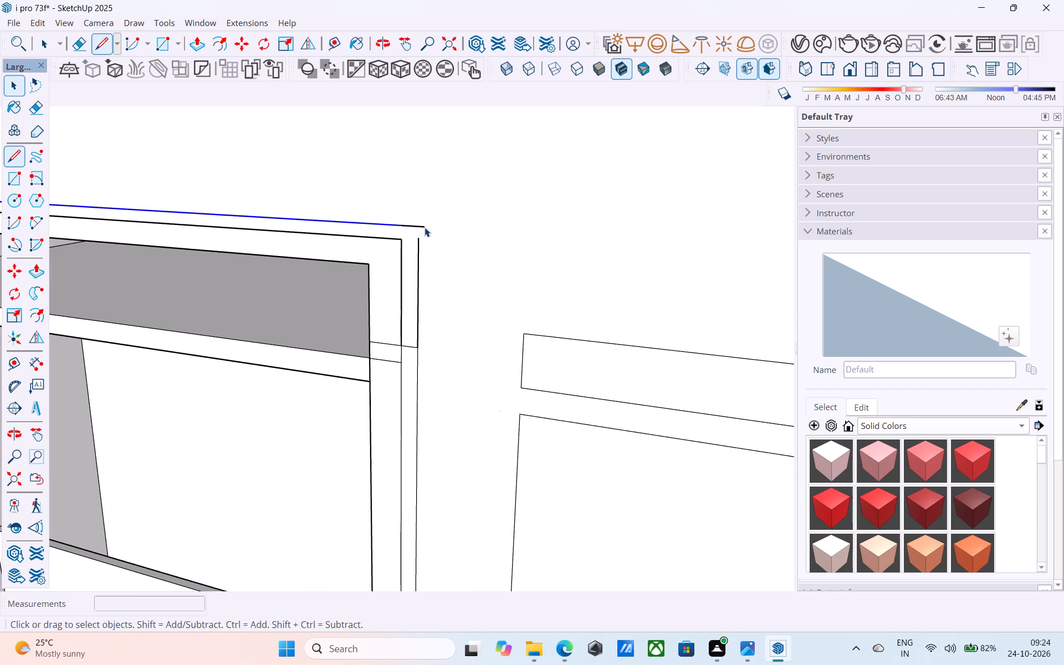
pyautogui.moveTo(423, 228); pyautogui.dragTo(511, 236, button='middle')
pyautogui.press('l')
pyautogui.scroll(8, 468, 251)
pyautogui.click(433, 230)
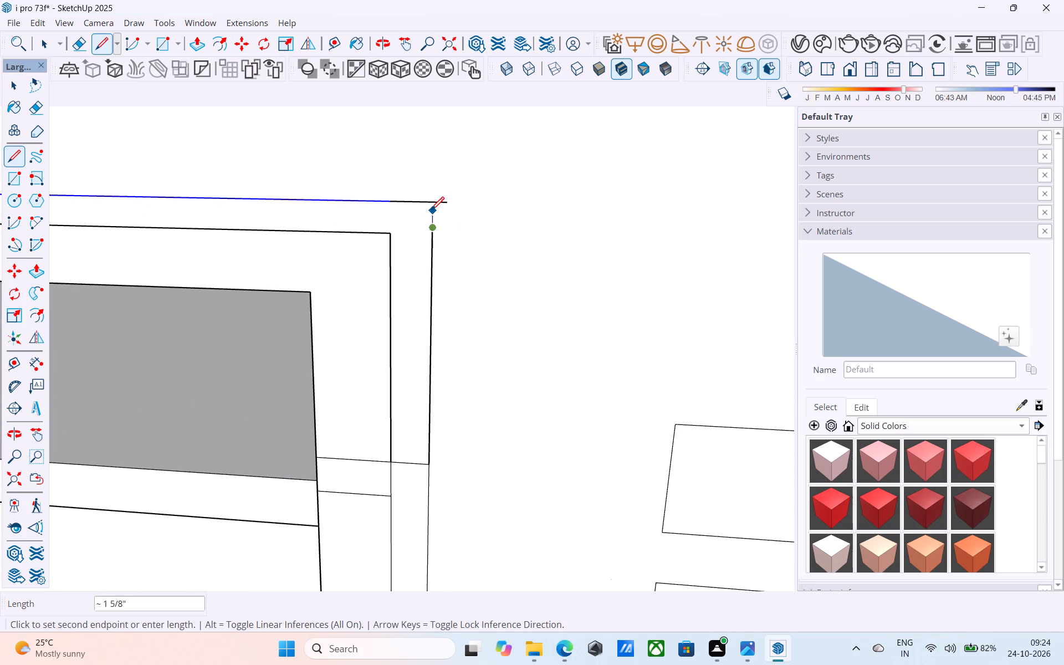
pyautogui.click(433, 207)
# Erase the overhang of the upper border edge beyond the outer right corner.
pyautogui.press('e')
pyautogui.click(443, 206)
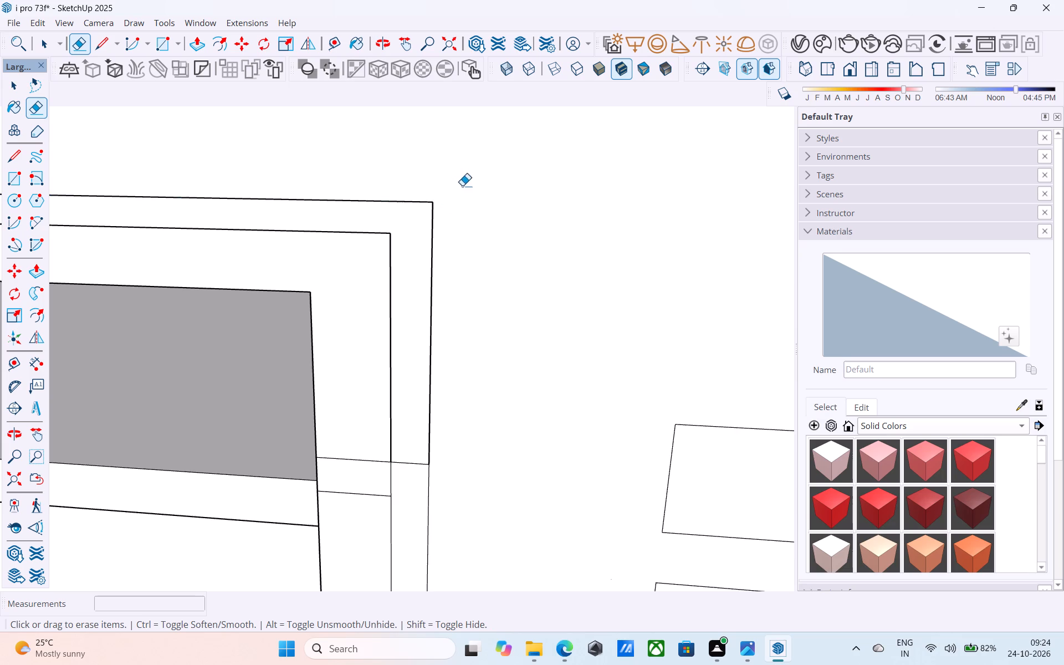
# Extend the upper border edge's left end about 1' 6 1/2" and raise the outer left border extension to meet it.
pyautogui.scroll(-5, 474, 197)
pyautogui.scroll(1, 493, 221)
pyautogui.scroll(-18, 494, 223)
pyautogui.moveTo(280, 222); pyautogui.dragTo(393, 218, button='middle')
pyautogui.scroll(8, 393, 218)
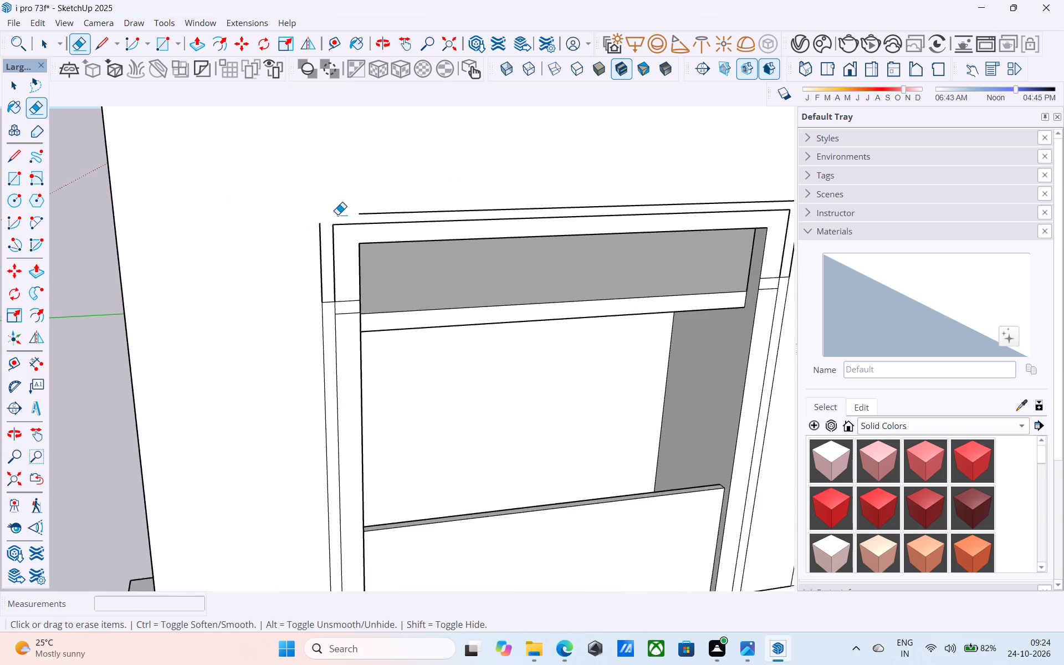
pyautogui.scroll(2, 314, 224)
pyautogui.press('l')
pyautogui.scroll(2, 314, 224)
pyautogui.moveTo(377, 212); pyautogui.dragTo(374, 213)
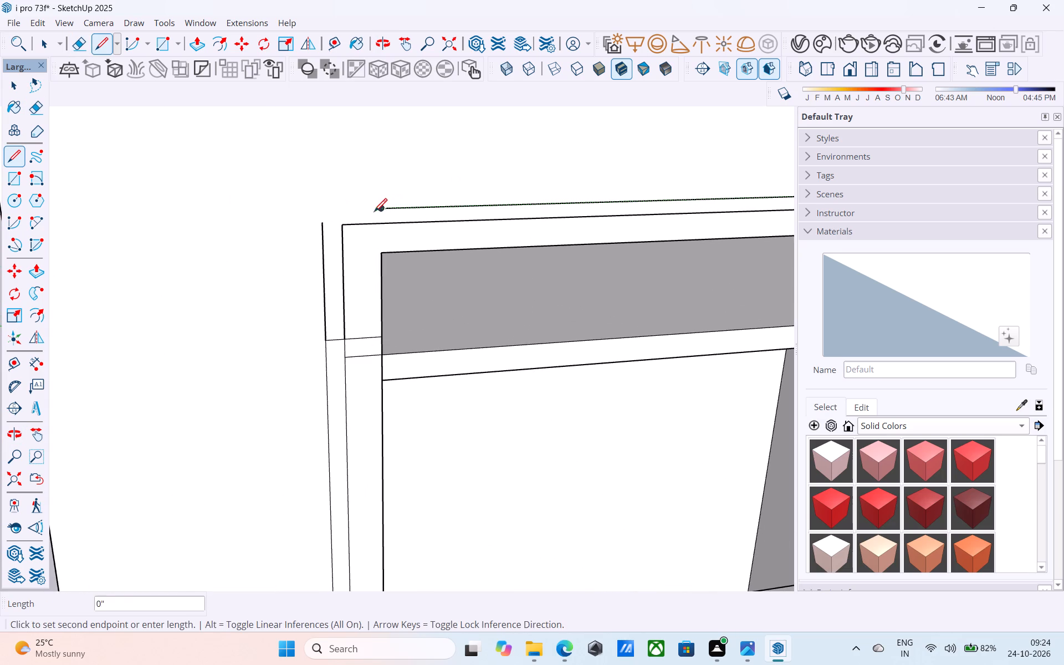
pyautogui.moveTo(374, 213); pyautogui.dragTo(372, 213)
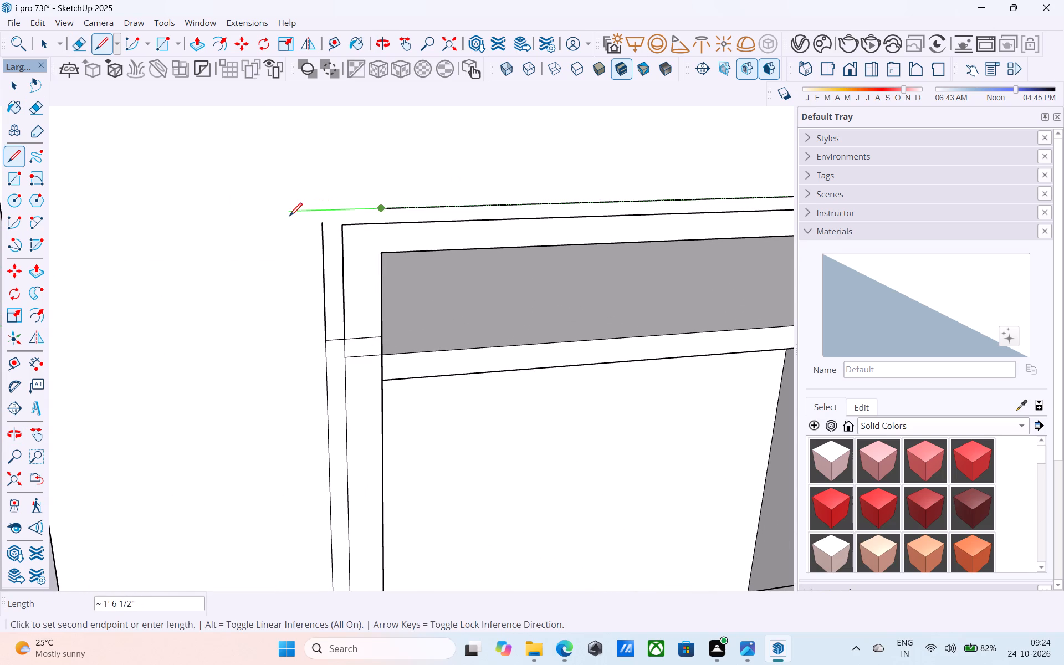
pyautogui.click(289, 217)
pyautogui.press('space')
pyautogui.press('l')
pyautogui.click(323, 222)
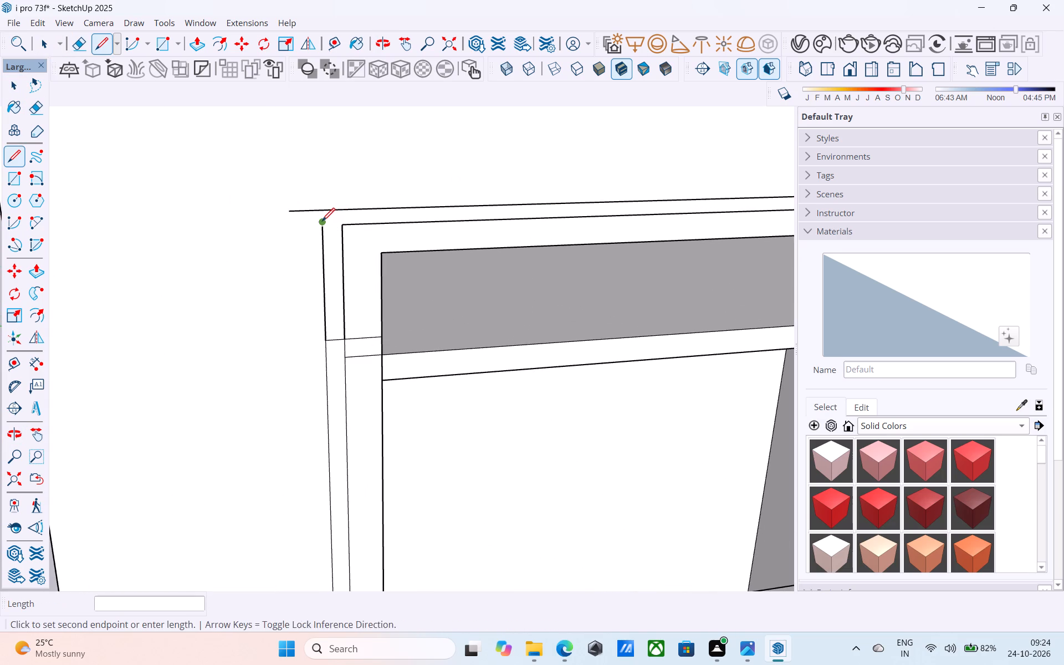
pyautogui.click(323, 213)
# Erase the overhang of the upper border edge beyond the outer left corner.
pyautogui.press('e')
pyautogui.moveTo(303, 203); pyautogui.dragTo(285, 255)
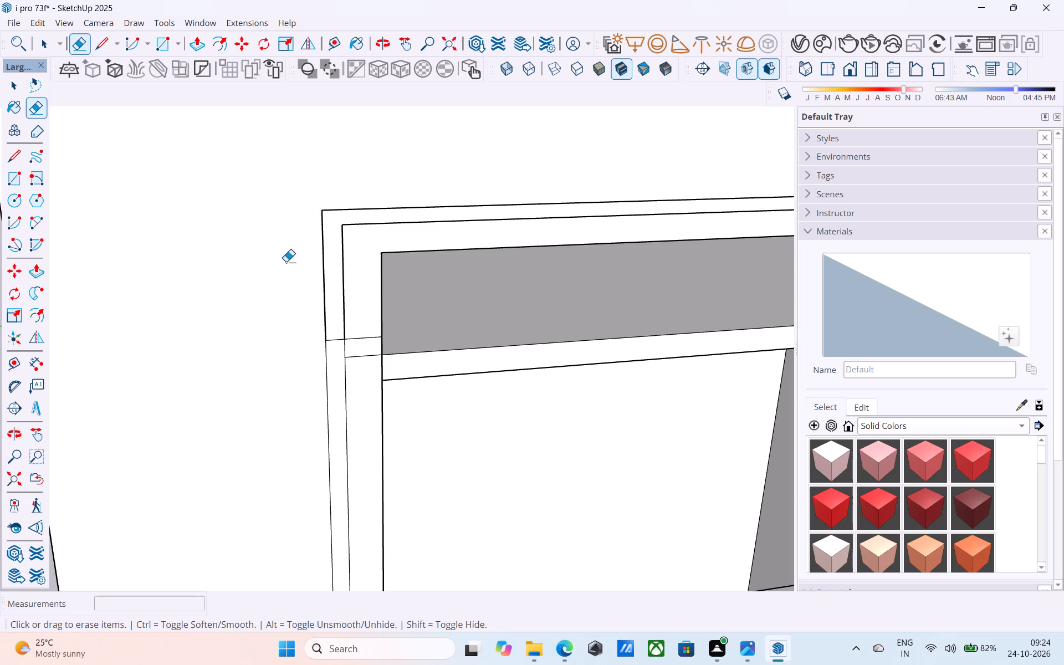
# Erase the leftover short horizontal lines crossing the left border beside the recess.
pyautogui.moveTo(357, 331); pyautogui.dragTo(362, 357)
pyautogui.moveTo(365, 354); pyautogui.dragTo(370, 366)
pyautogui.moveTo(336, 335); pyautogui.dragTo(335, 351)
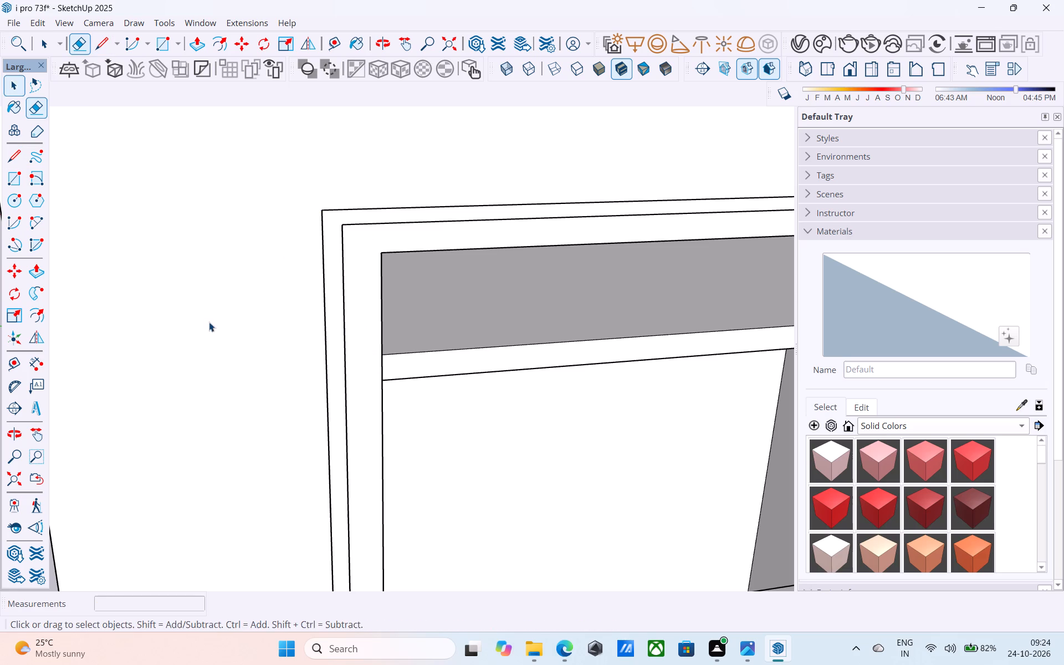
pyautogui.press('space')
# Examine the double border around the upper window opening and recess from several angles.
pyautogui.scroll(-12, 209, 322)
pyautogui.moveTo(278, 305); pyautogui.dragTo(261, 201, button='middle')
pyautogui.scroll(6, 342, 296)
pyautogui.moveTo(336, 299); pyautogui.dragTo(332, 278, button='middle')
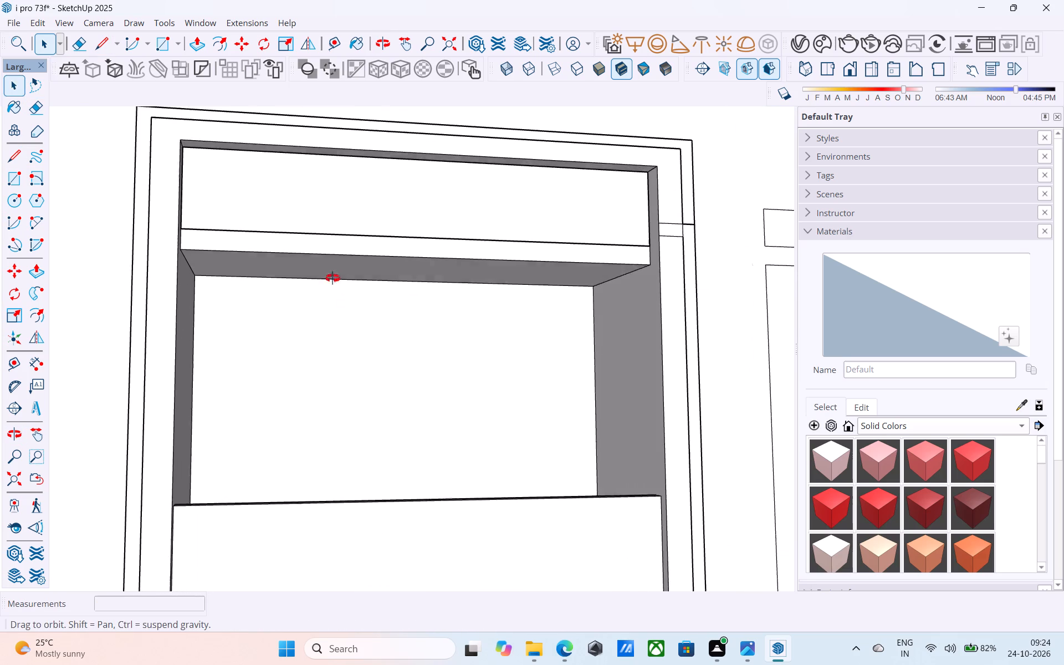
pyautogui.moveTo(332, 278); pyautogui.dragTo(331, 246, button='middle')
pyautogui.scroll(-5, 334, 246)
pyautogui.moveTo(334, 246); pyautogui.dragTo(289, 467, button='middle')
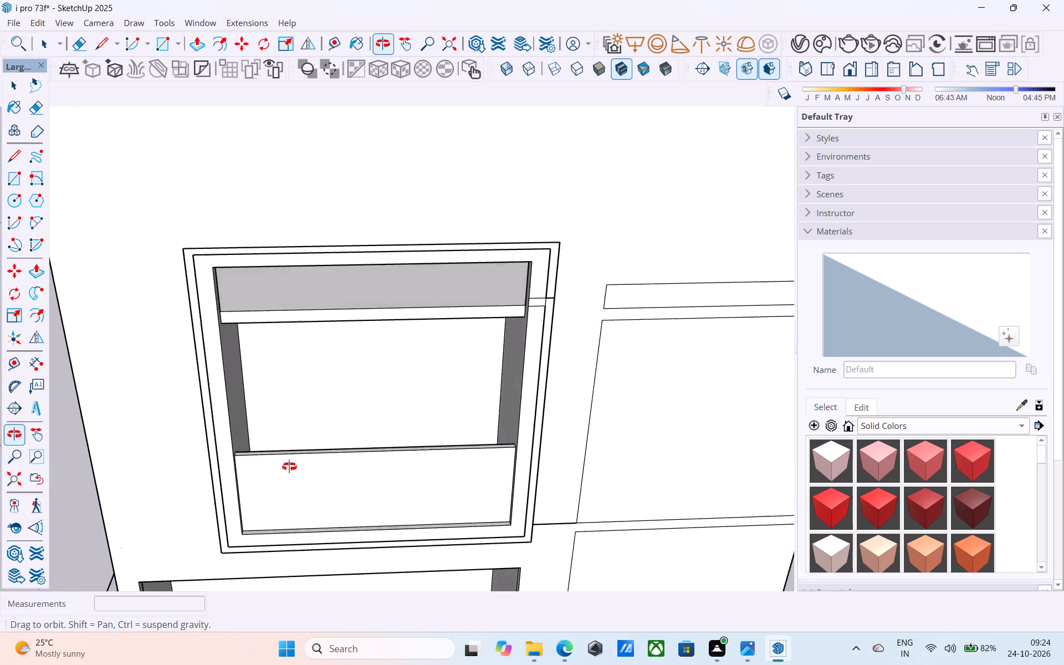
pyautogui.moveTo(289, 467); pyautogui.dragTo(147, 477, button='middle')
pyautogui.moveTo(302, 316); pyautogui.dragTo(311, 206, button='middle')
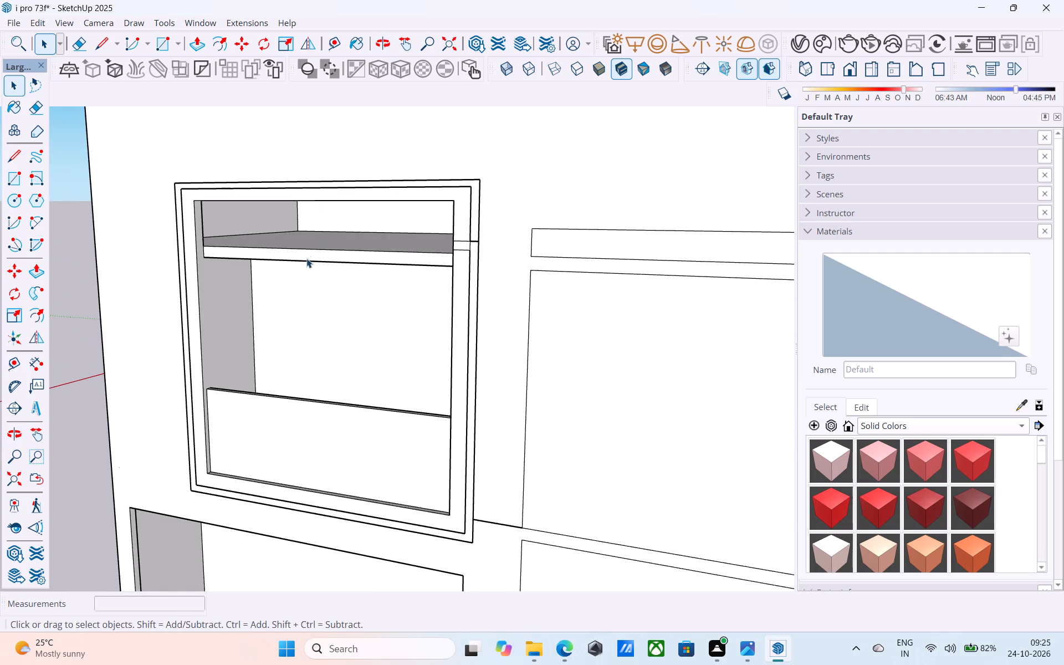
pyautogui.moveTo(293, 261); pyautogui.dragTo(374, 189, button='middle')
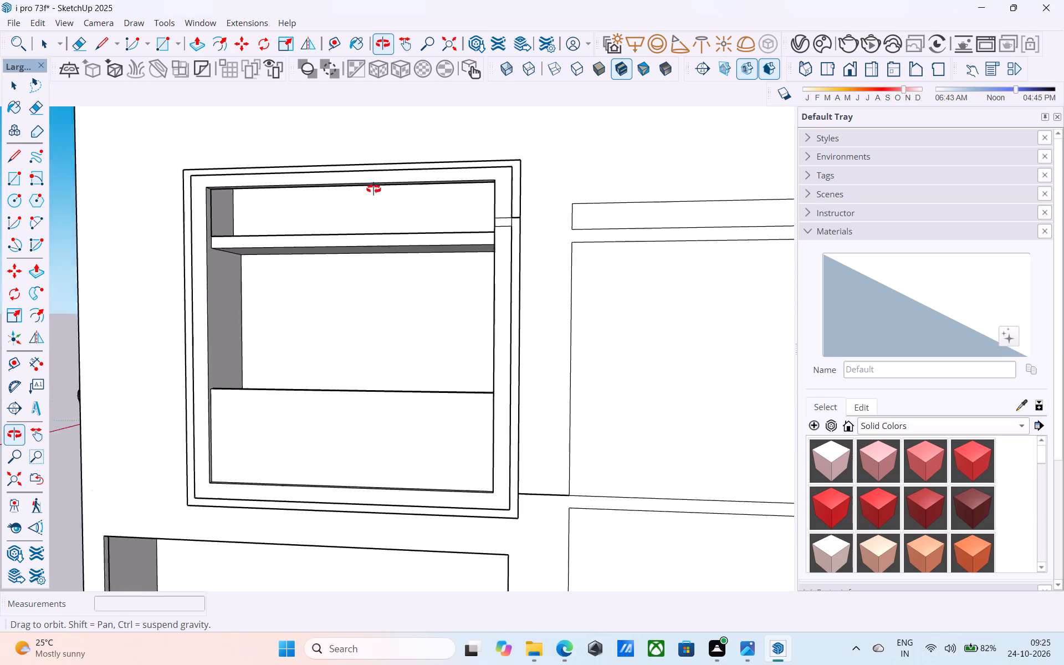
pyautogui.moveTo(374, 189); pyautogui.dragTo(374, 186, button='middle')
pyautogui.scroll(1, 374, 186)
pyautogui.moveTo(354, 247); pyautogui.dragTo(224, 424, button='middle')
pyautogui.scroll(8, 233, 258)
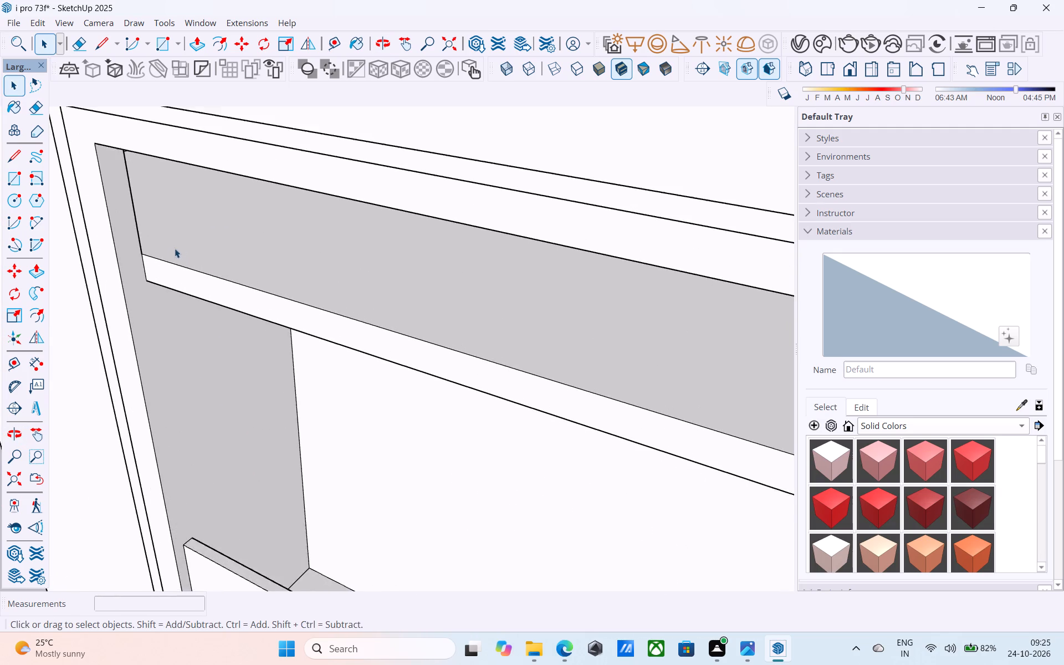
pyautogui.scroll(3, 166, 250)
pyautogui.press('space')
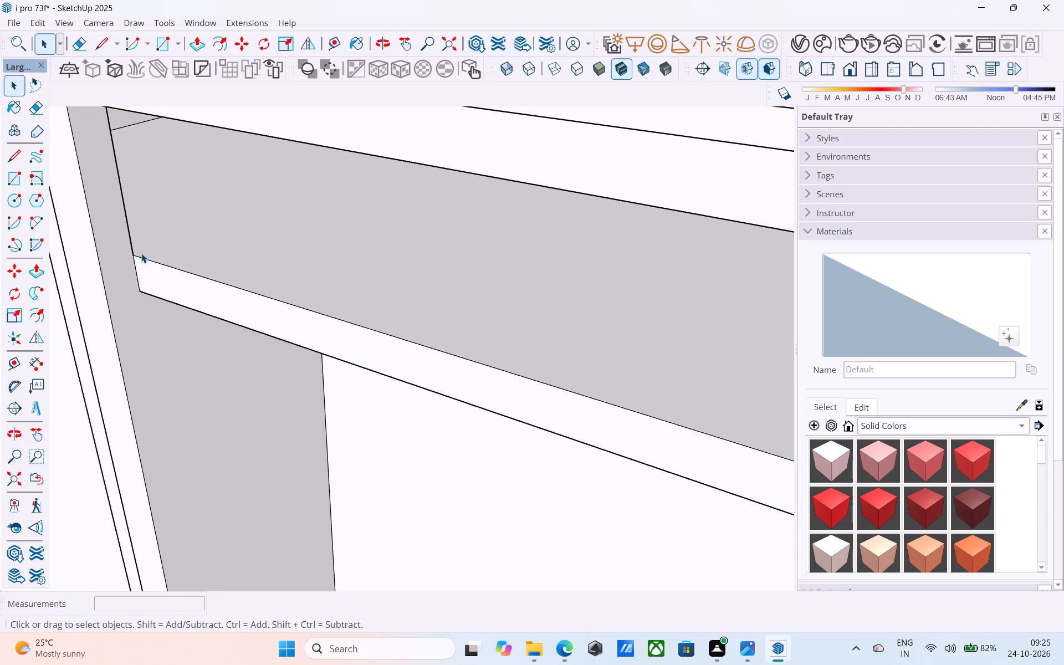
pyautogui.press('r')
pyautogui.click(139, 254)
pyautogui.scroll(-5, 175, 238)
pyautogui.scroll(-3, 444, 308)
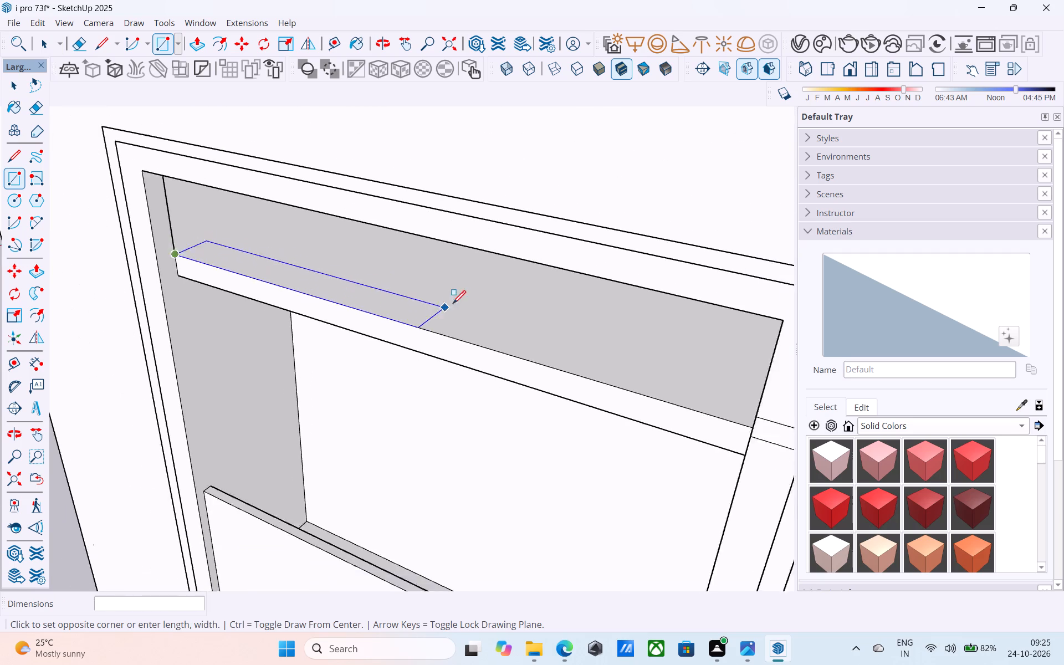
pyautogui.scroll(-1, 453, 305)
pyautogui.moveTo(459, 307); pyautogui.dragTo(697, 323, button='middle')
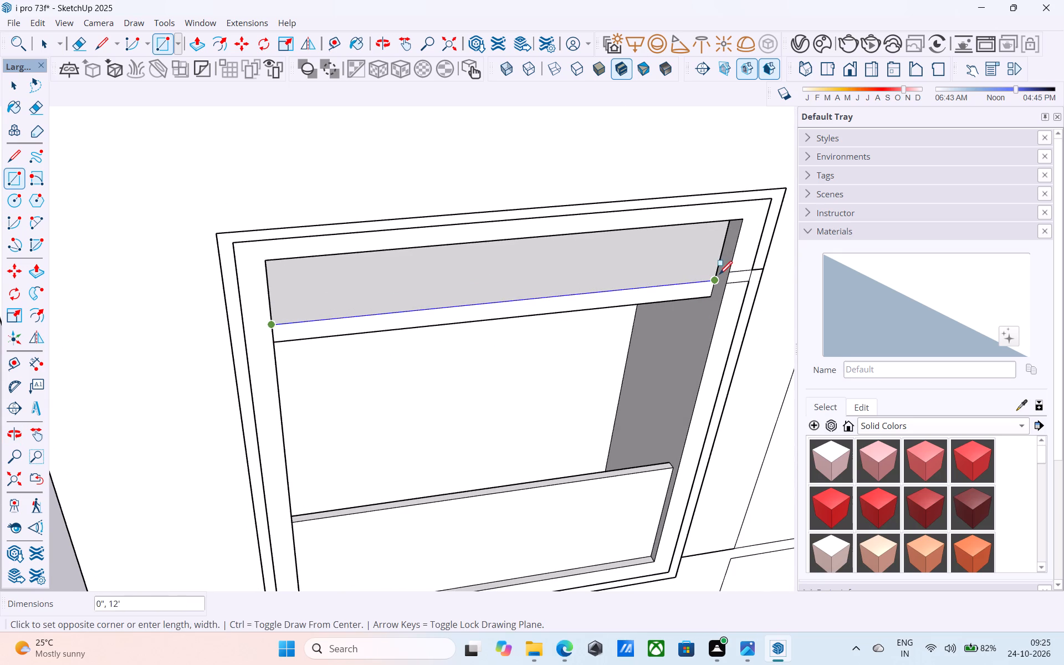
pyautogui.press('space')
# Push/Pull the floor of the recess above the upper window opening upward to the recess's top.
pyautogui.moveTo(640, 275); pyautogui.dragTo(50, 390, button='middle')
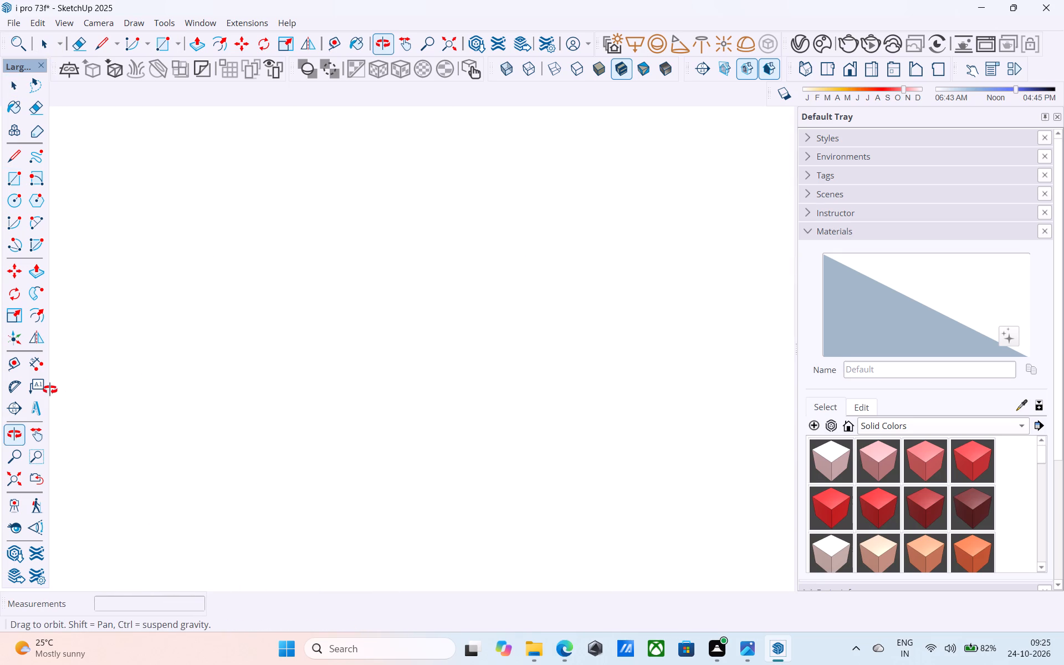
pyautogui.moveTo(50, 390); pyautogui.dragTo(47, 383, button='middle')
pyautogui.moveTo(236, 377); pyautogui.dragTo(759, 241, button='middle')
pyautogui.scroll(-18, 583, 233)
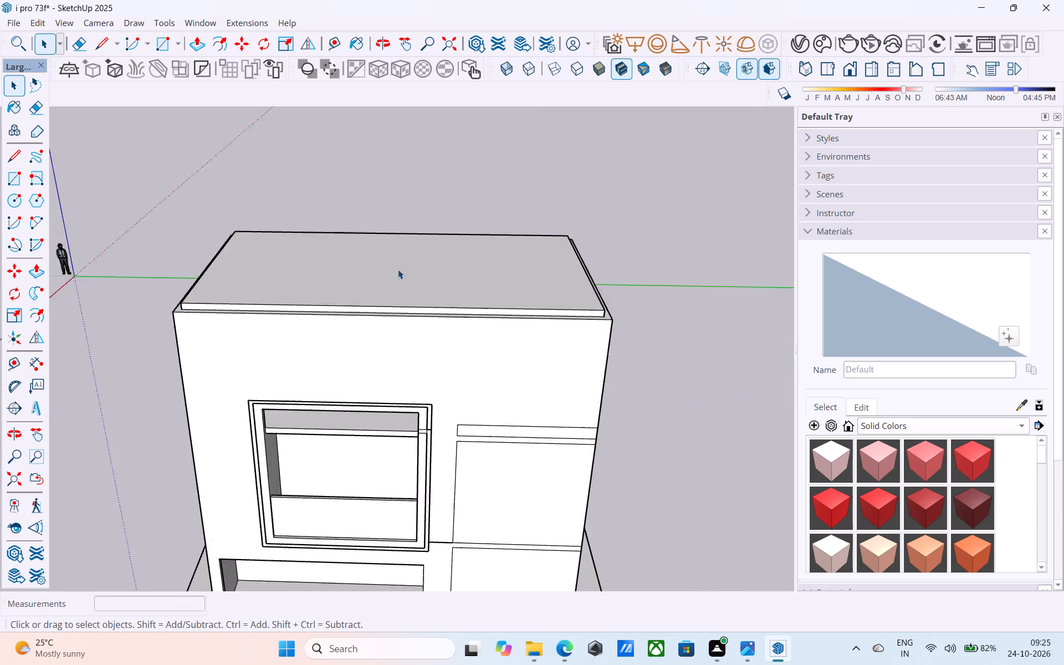
pyautogui.moveTo(380, 335); pyautogui.dragTo(380, 168, button='middle')
pyautogui.scroll(6, 359, 392)
pyautogui.moveTo(350, 384); pyautogui.dragTo(309, 472, button='middle')
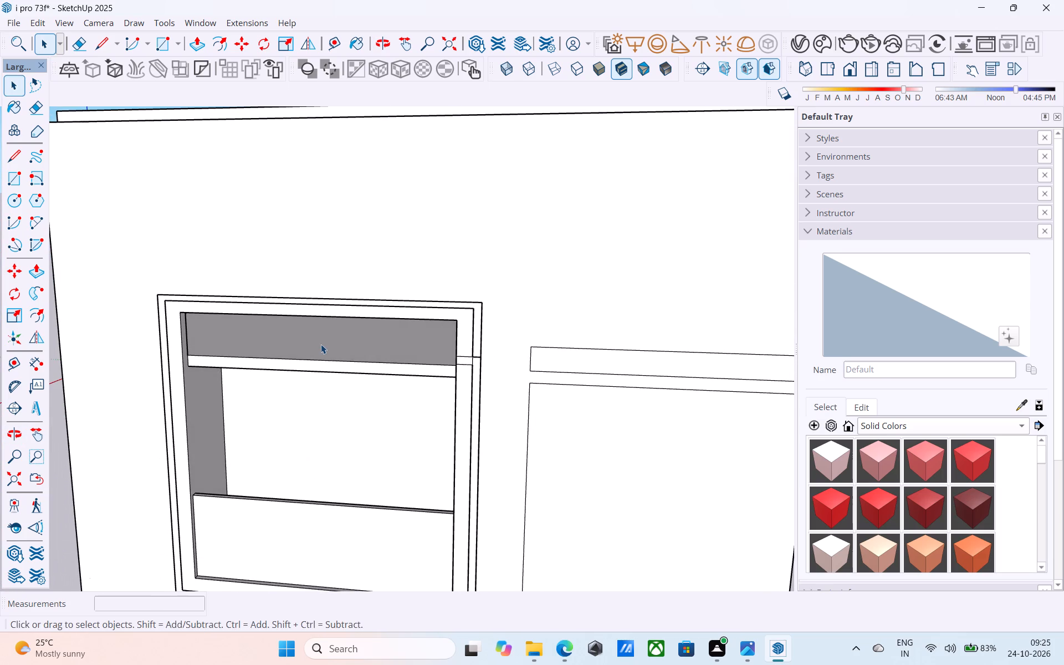
pyautogui.click(321, 344)
pyautogui.press('p')
pyautogui.click(321, 344)
pyautogui.click(319, 257)
pyautogui.press('space')
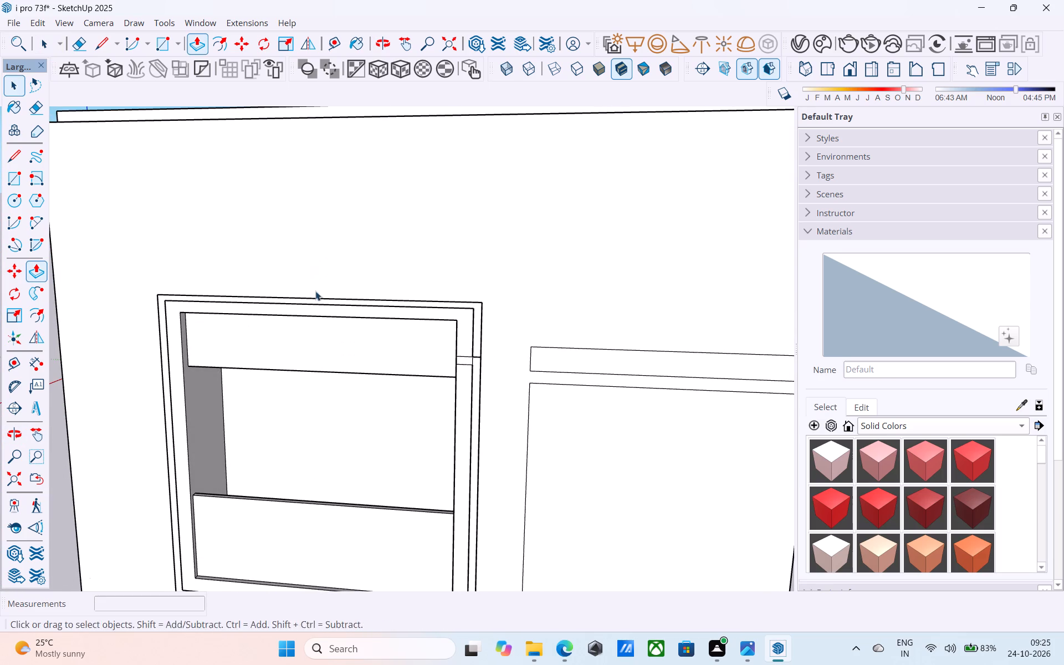
# Push/Pull the underside of the block above the upper window opening upward to the top of the bordered opening.
pyautogui.moveTo(303, 334); pyautogui.dragTo(318, 208, button='middle')
pyautogui.click(301, 321)
pyautogui.press('p')
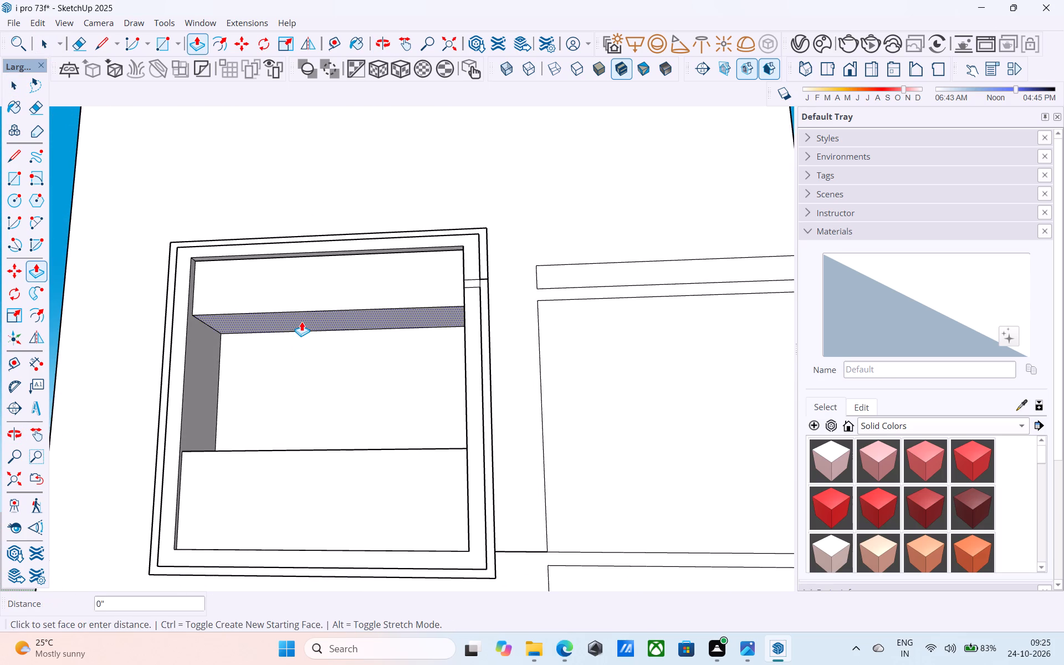
pyautogui.click(301, 321)
pyautogui.click(312, 268)
pyautogui.press('space')
pyautogui.scroll(-5, 285, 294)
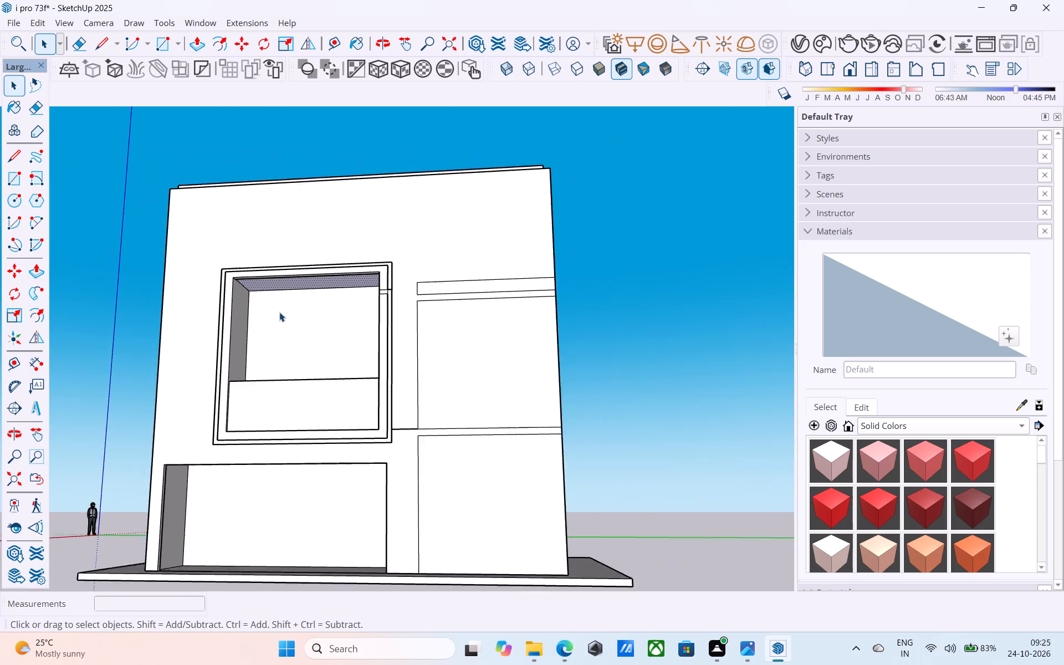
# Examine the front facade and its bordered upper window opening from several angles and distances.
pyautogui.scroll(-2, 279, 312)
pyautogui.moveTo(278, 318); pyautogui.dragTo(300, 442, button='middle')
pyautogui.scroll(-5, 229, 362)
pyautogui.moveTo(233, 357); pyautogui.dragTo(295, 350, button='middle')
pyautogui.scroll(5, 449, 306)
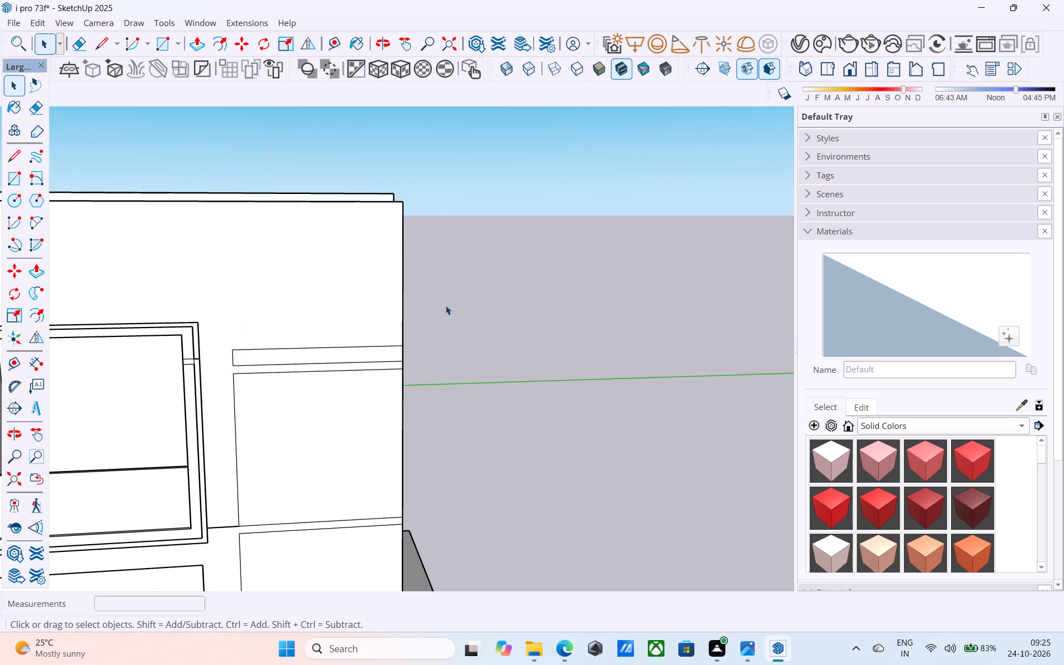
pyautogui.scroll(-3, 379, 309)
pyautogui.moveTo(366, 309); pyautogui.dragTo(362, 319, button='middle')
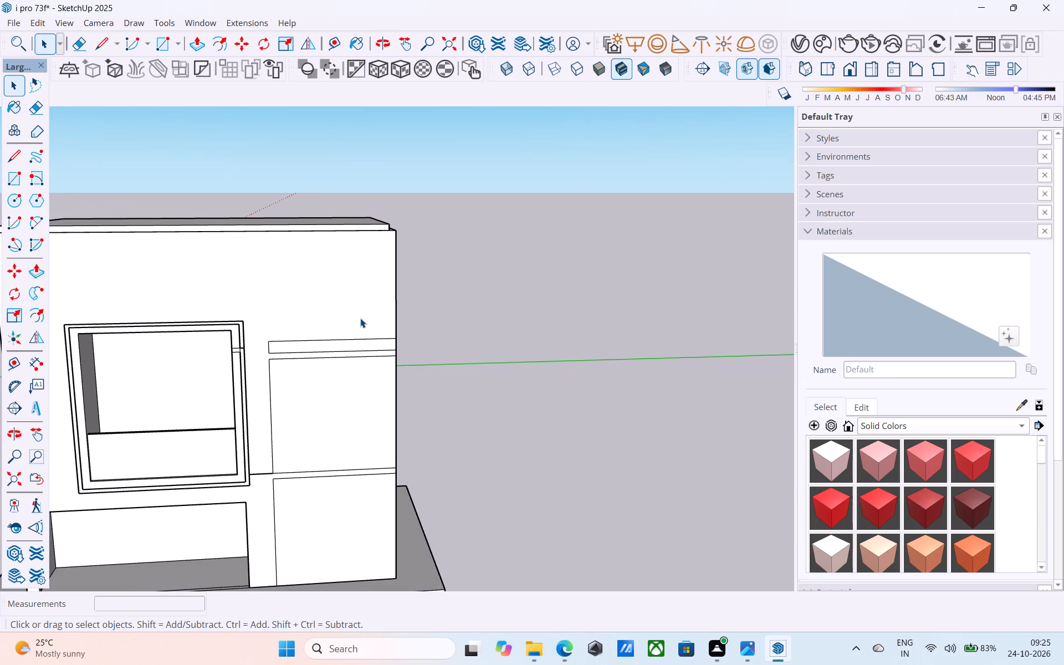
pyautogui.scroll(-4, 360, 318)
pyautogui.moveTo(360, 318); pyautogui.dragTo(351, 313, button='middle')
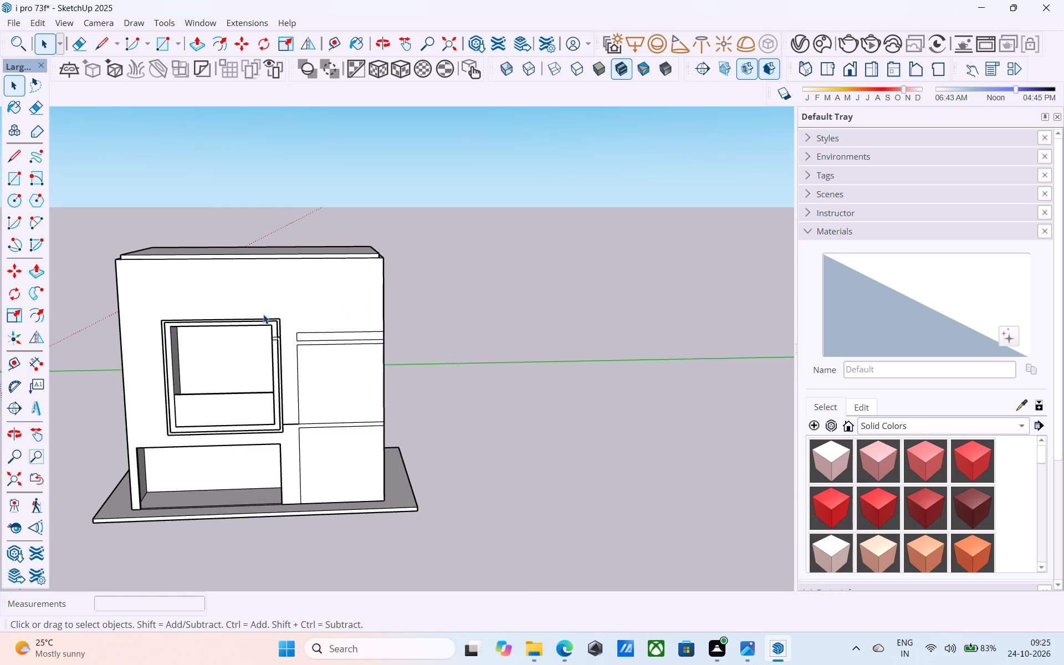
pyautogui.scroll(1, 263, 314)
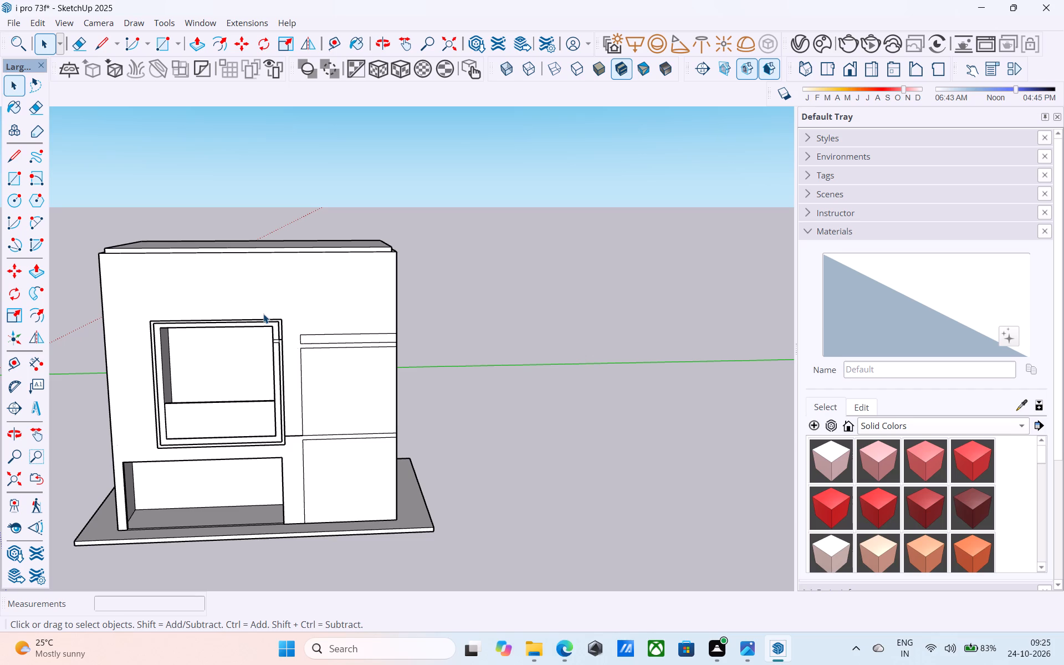
# Push/Pull the narrow ledge along the bottom of the bordered upper window opening upward by 1'.
pyautogui.moveTo(281, 383); pyautogui.dragTo(120, 493, button='middle')
pyautogui.scroll(5, 227, 450)
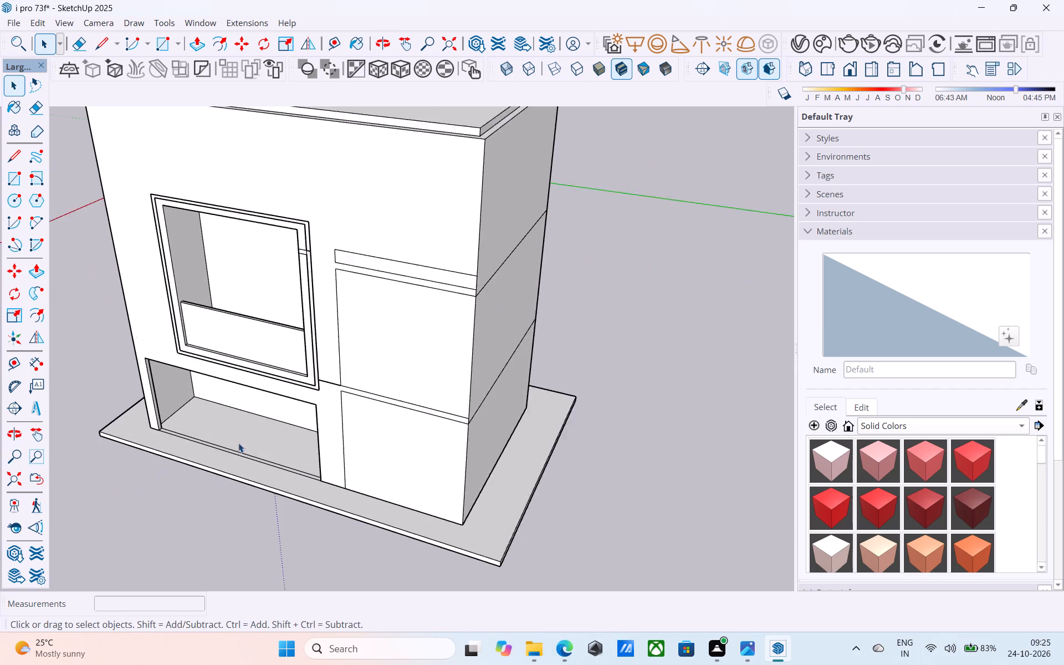
pyautogui.keyDown('shift'); pyautogui.moveTo(250, 420); pyautogui.dragTo(244, 414, button='middle'); pyautogui.keyUp('shift')
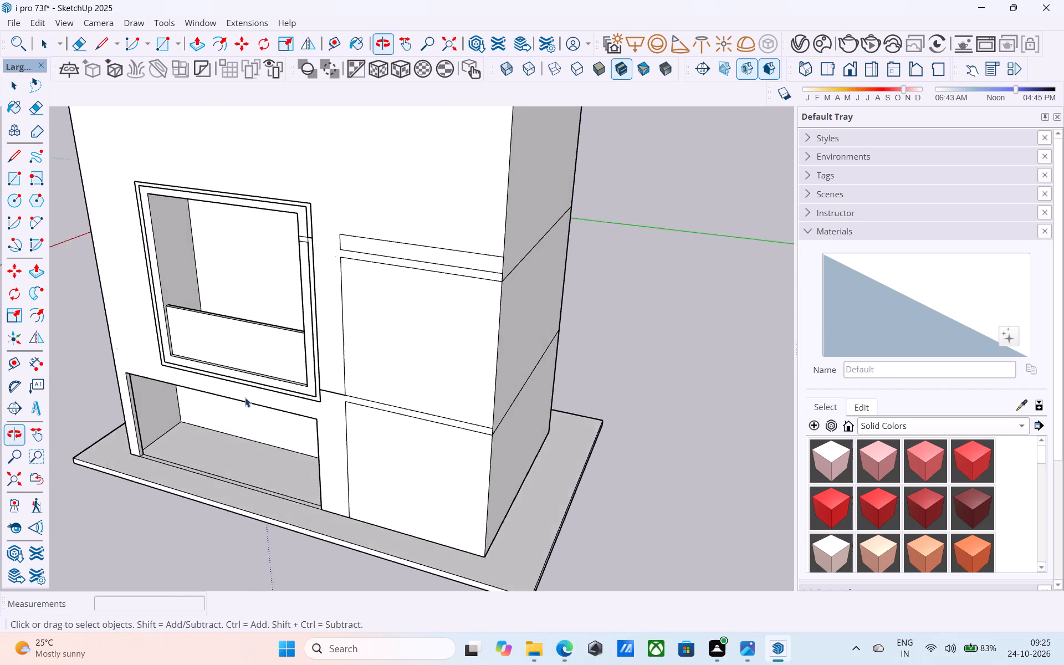
pyautogui.scroll(4, 254, 385)
pyautogui.keyDown('shift'); pyautogui.moveTo(274, 371); pyautogui.dragTo(162, 434, button='middle'); pyautogui.keyUp('shift')
pyautogui.scroll(1, 165, 433)
pyautogui.scroll(3, 256, 401)
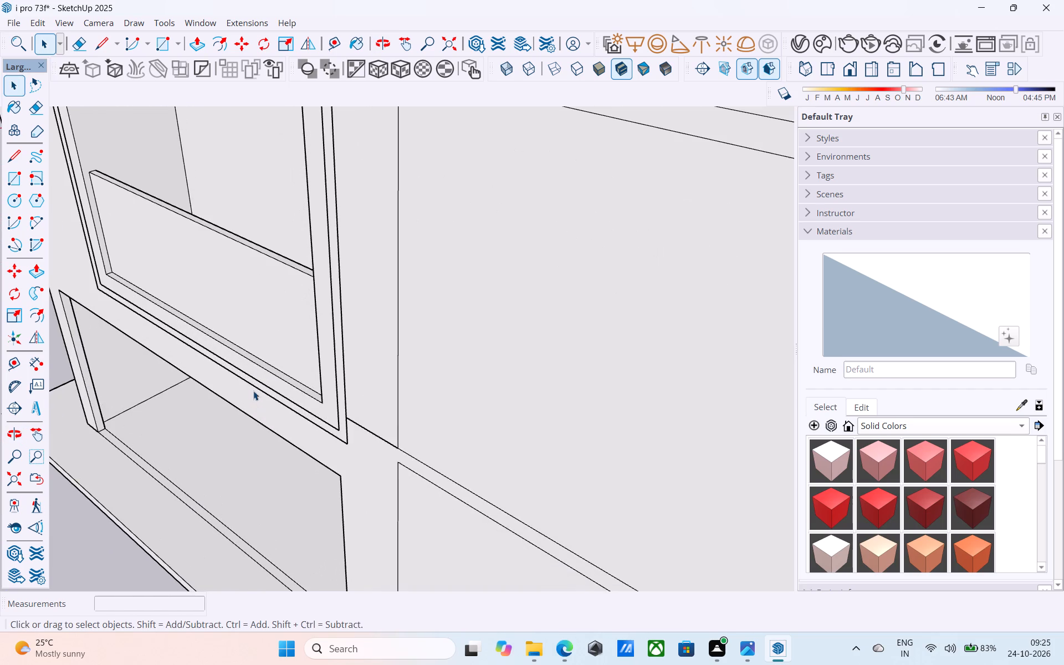
pyautogui.keyDown('shift'); pyautogui.moveTo(253, 390); pyautogui.dragTo(255, 436, button='middle'); pyautogui.keyUp('shift')
pyautogui.scroll(5, 255, 436)
pyautogui.click(289, 405)
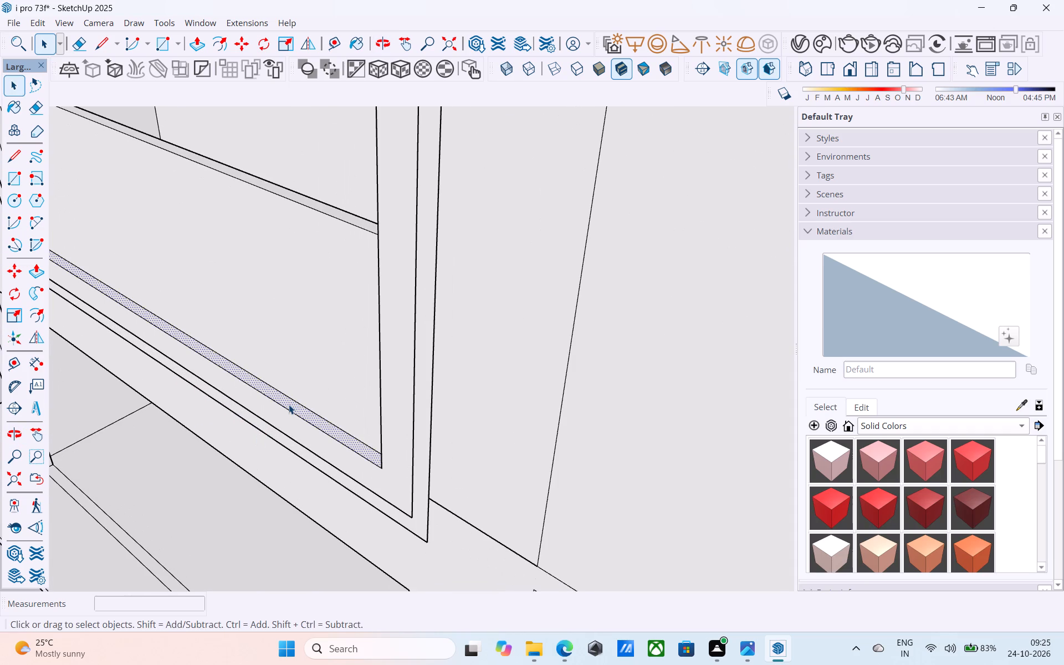
pyautogui.press('p')
pyautogui.click(289, 405)
pyautogui.write("1'")
pyautogui.press('Return')
pyautogui.press('space')
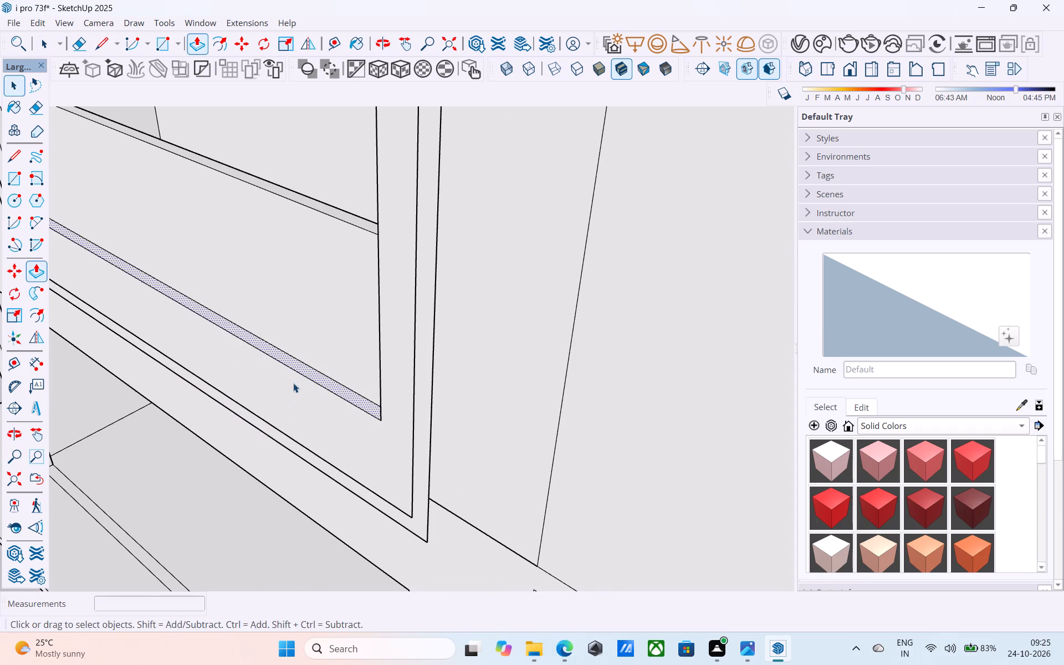
# Examine the lower part of the facade around the upper window's bottom border and the ground-floor opening.
pyautogui.scroll(-5, 293, 384)
pyautogui.moveTo(296, 388); pyautogui.dragTo(398, 261, button='middle')
pyautogui.scroll(-9, 399, 263)
pyautogui.moveTo(348, 315); pyautogui.dragTo(437, 306, button='middle')
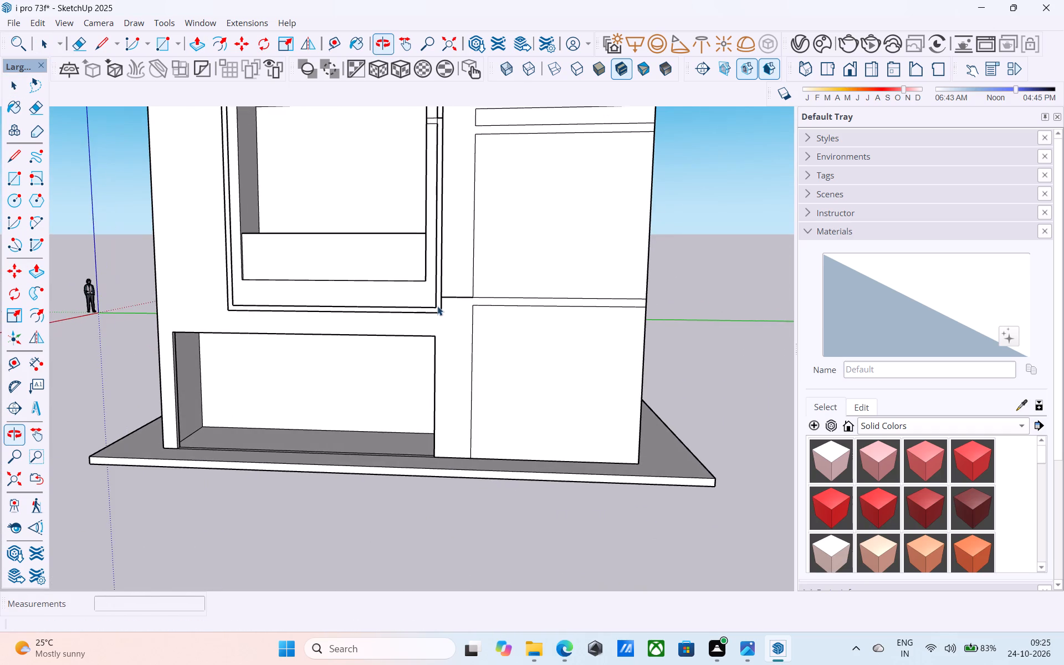
pyautogui.moveTo(435, 307); pyautogui.dragTo(413, 320, button='middle')
pyautogui.middleClick(408, 316)
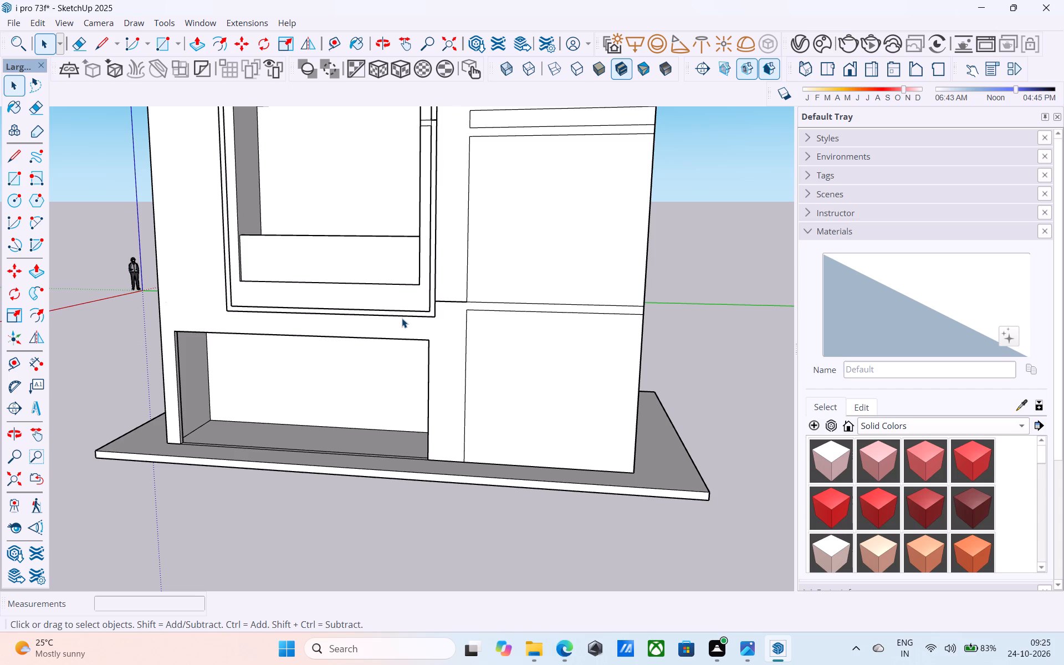
pyautogui.scroll(-4, 402, 318)
pyautogui.moveTo(402, 318); pyautogui.dragTo(413, 320, button='middle')
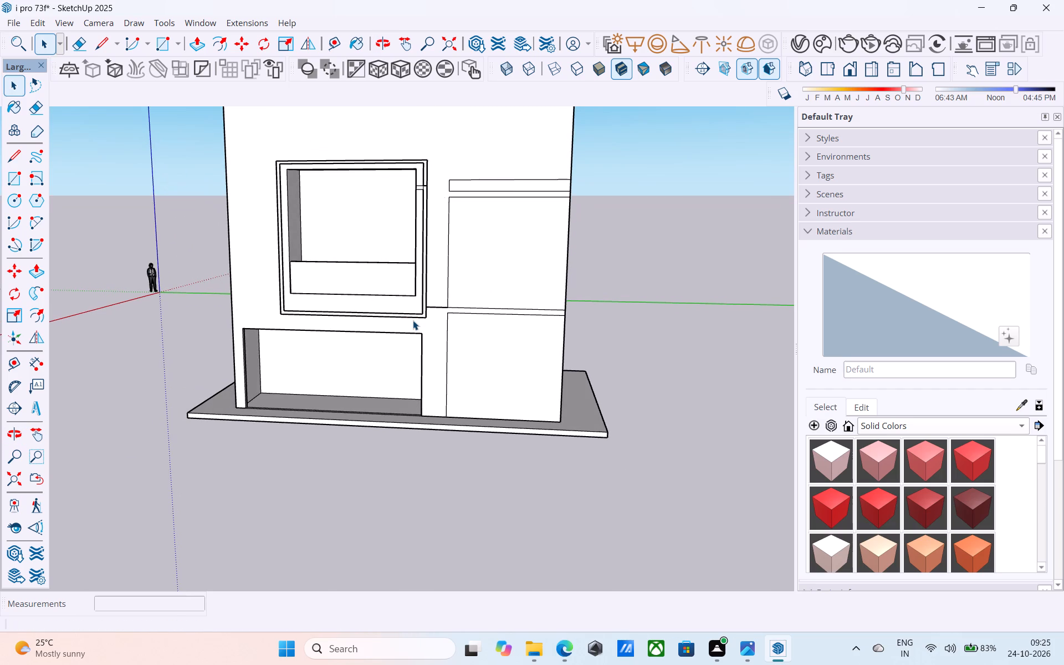
pyautogui.moveTo(414, 346); pyautogui.dragTo(495, 283, button='middle')
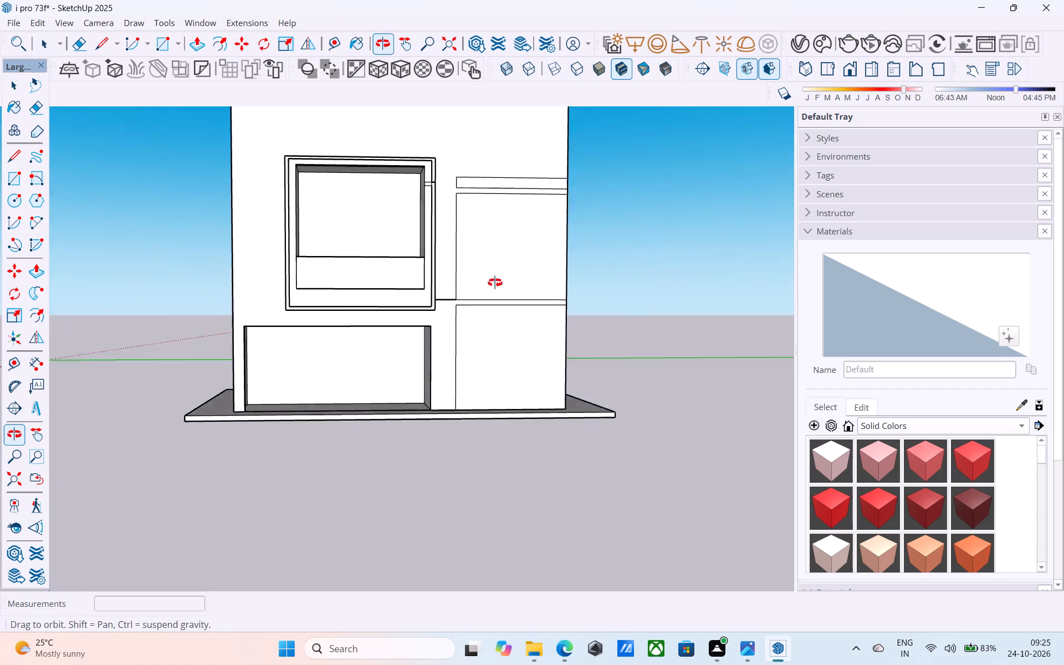
pyautogui.moveTo(495, 283); pyautogui.dragTo(494, 340, button='middle')
# Draw a horizontal line from the ground-floor opening's upper right corner to the adjacent panel's vertical edge, about 2' 4 1/2" long.
pyautogui.scroll(1, 551, 238)
pyautogui.scroll(4, 416, 344)
pyautogui.press('l')
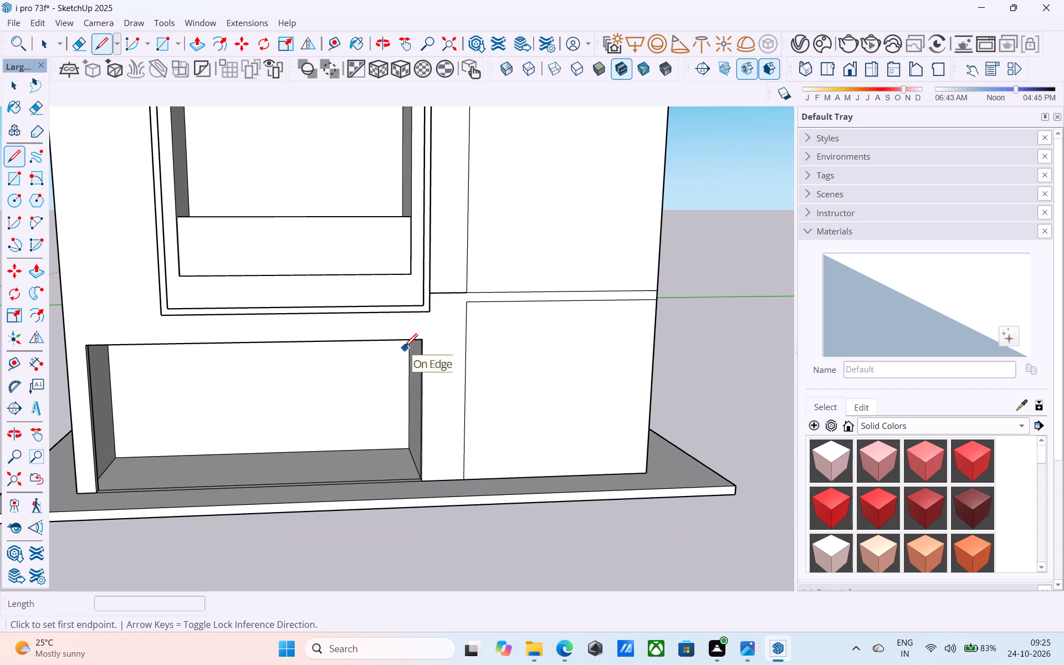
pyautogui.click(420, 340)
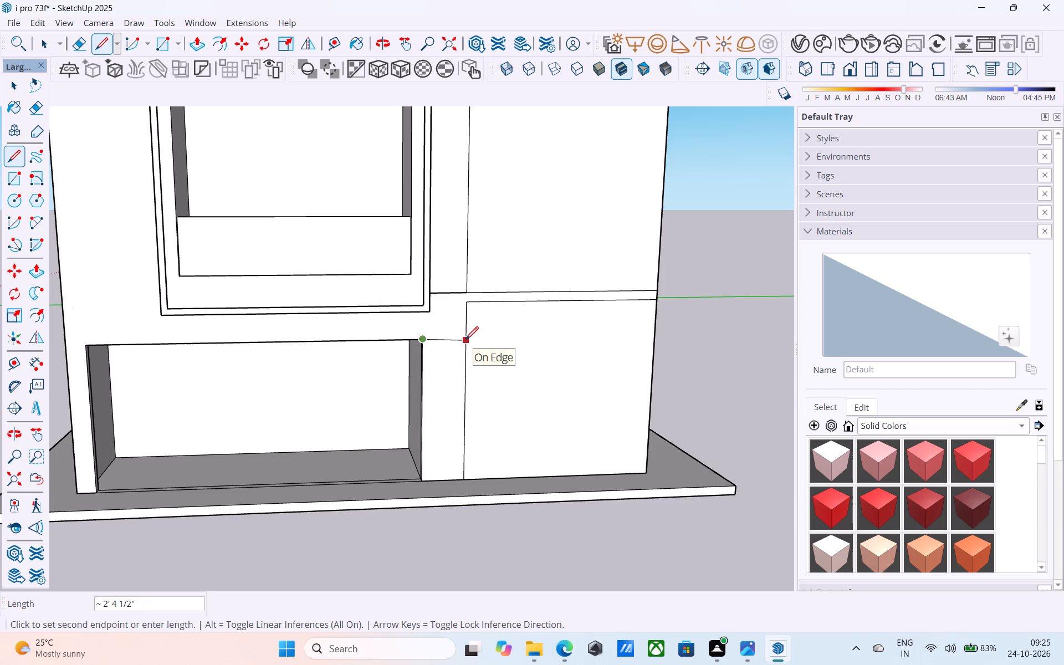
pyautogui.press('Left')
pyautogui.click(465, 341)
pyautogui.press('space')
# Push/Pull the two right side faces of the ground-floor opening about 1' 7 3/4" outward to widen it toward the adjacent panel.
pyautogui.scroll(4, 431, 340)
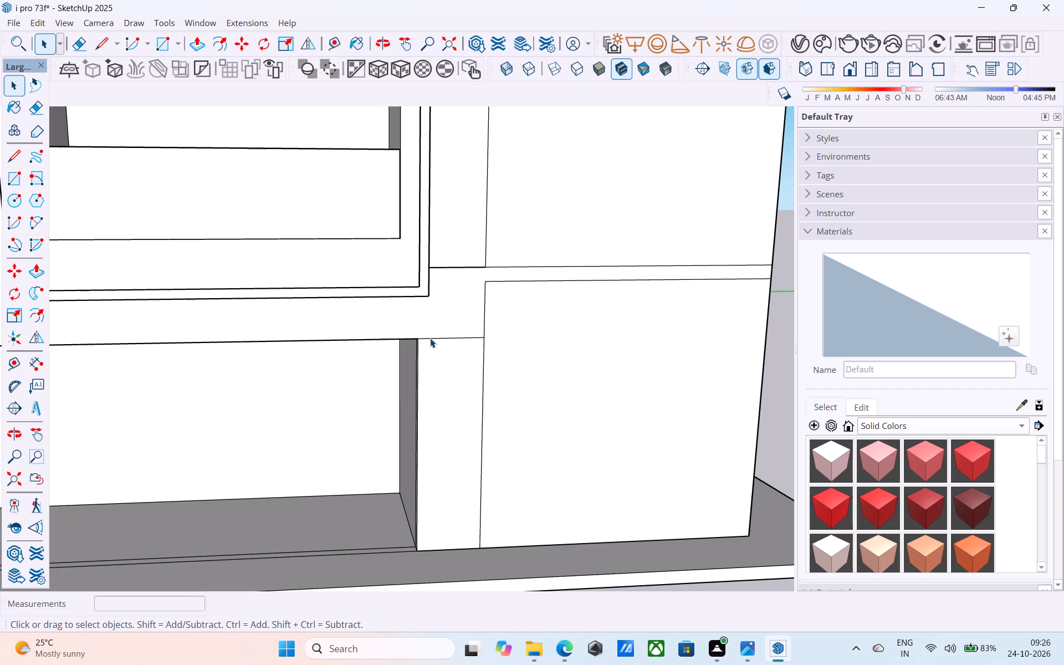
pyautogui.scroll(-1, 430, 338)
pyautogui.moveTo(477, 337); pyautogui.dragTo(641, 336, button='middle')
pyautogui.scroll(4, 499, 380)
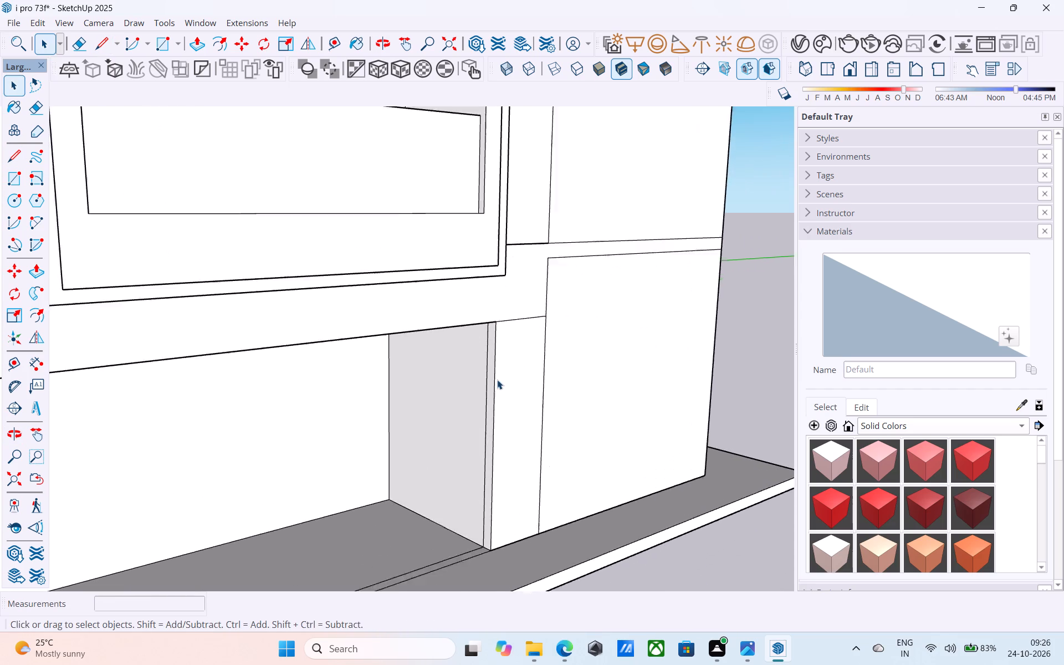
pyautogui.click(489, 374)
pyautogui.press('p')
pyautogui.click(489, 374)
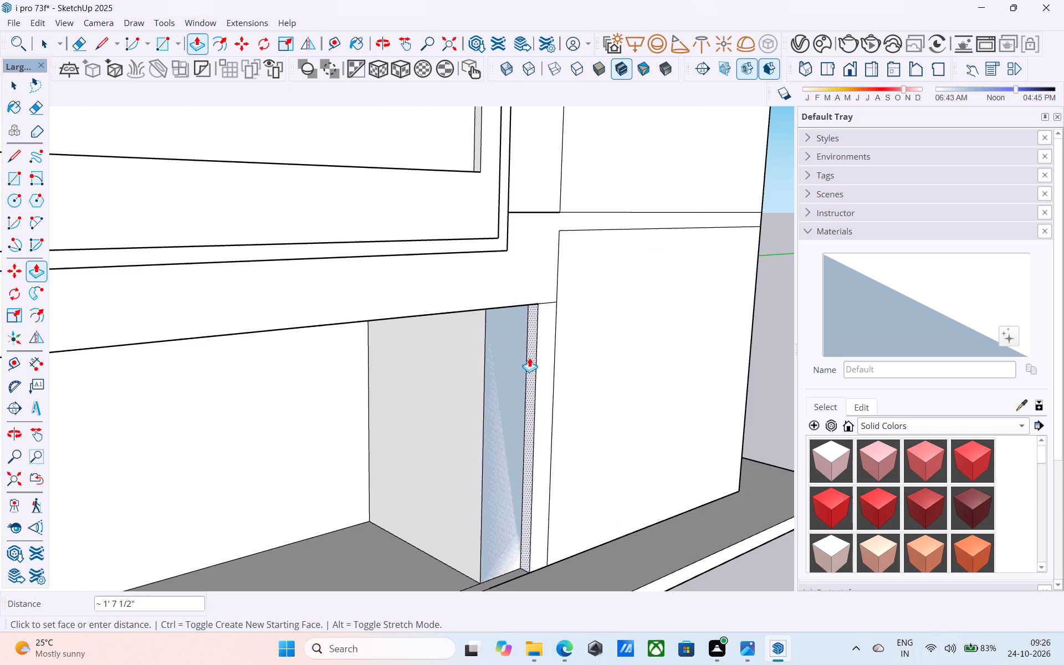
pyautogui.click(530, 357)
pyautogui.press('space')
pyautogui.click(474, 374)
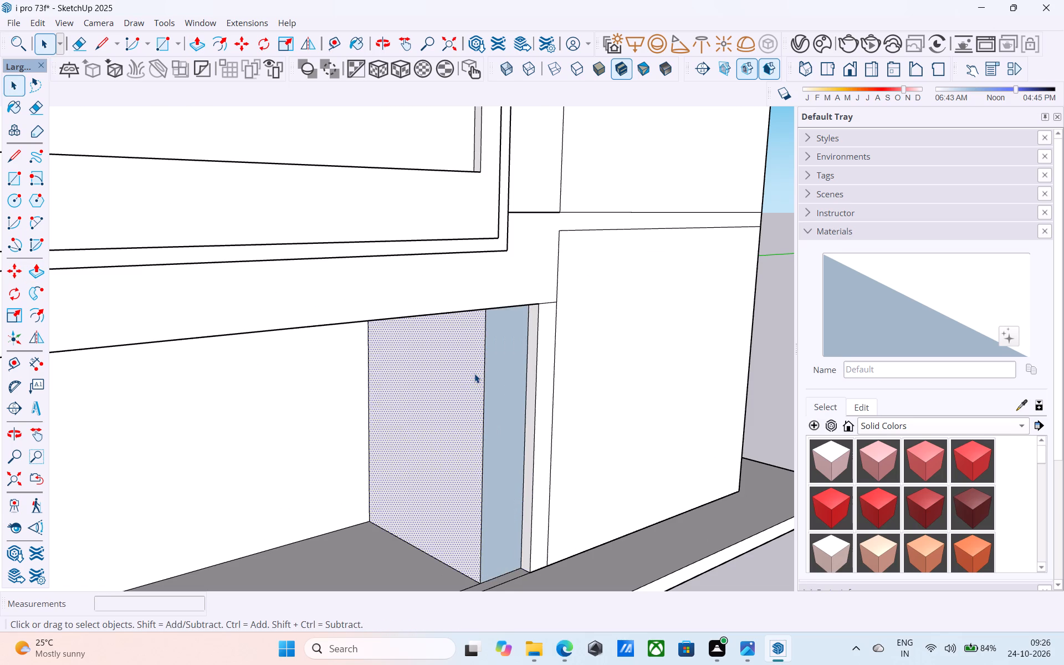
pyautogui.press('p')
pyautogui.click(474, 374)
pyautogui.click(521, 371)
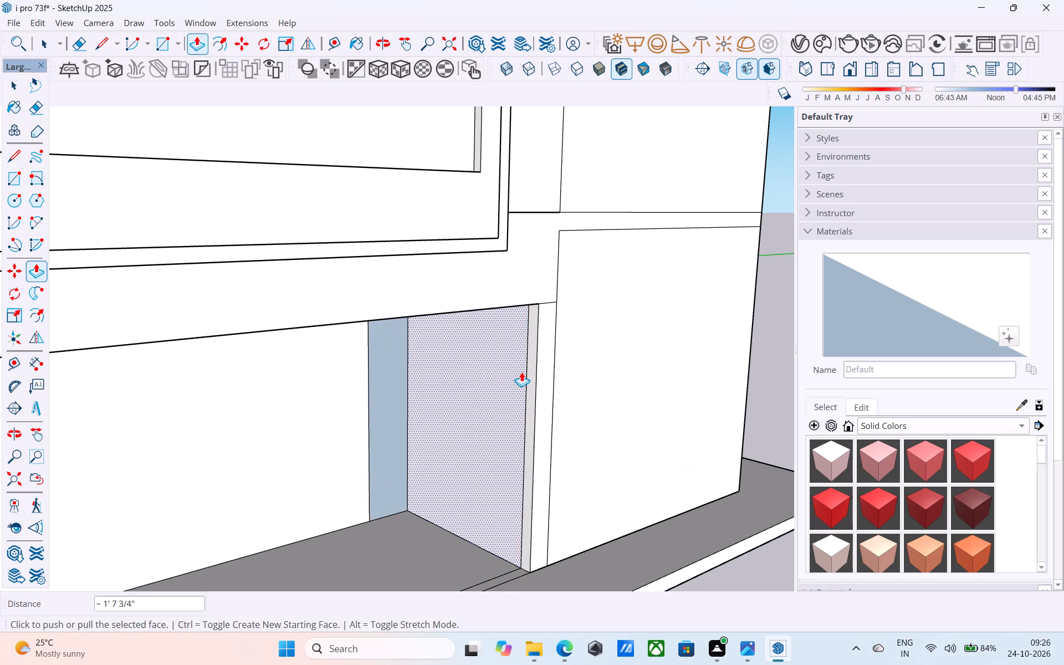
pyautogui.press('space')
# Reverse the blue strip on the widened ground-floor opening's back wall and erase the vertical seam beside it.
pyautogui.click(377, 380)
pyautogui.rightClick(377, 380)
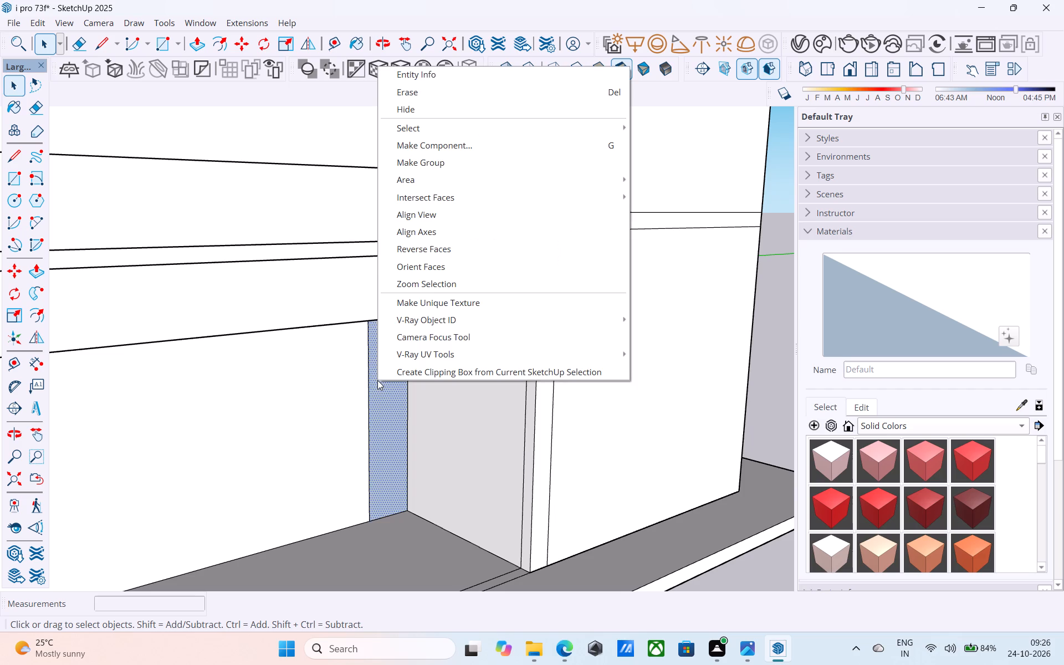
pyautogui.click(426, 254)
pyautogui.press('e')
pyautogui.moveTo(391, 386); pyautogui.dragTo(383, 387)
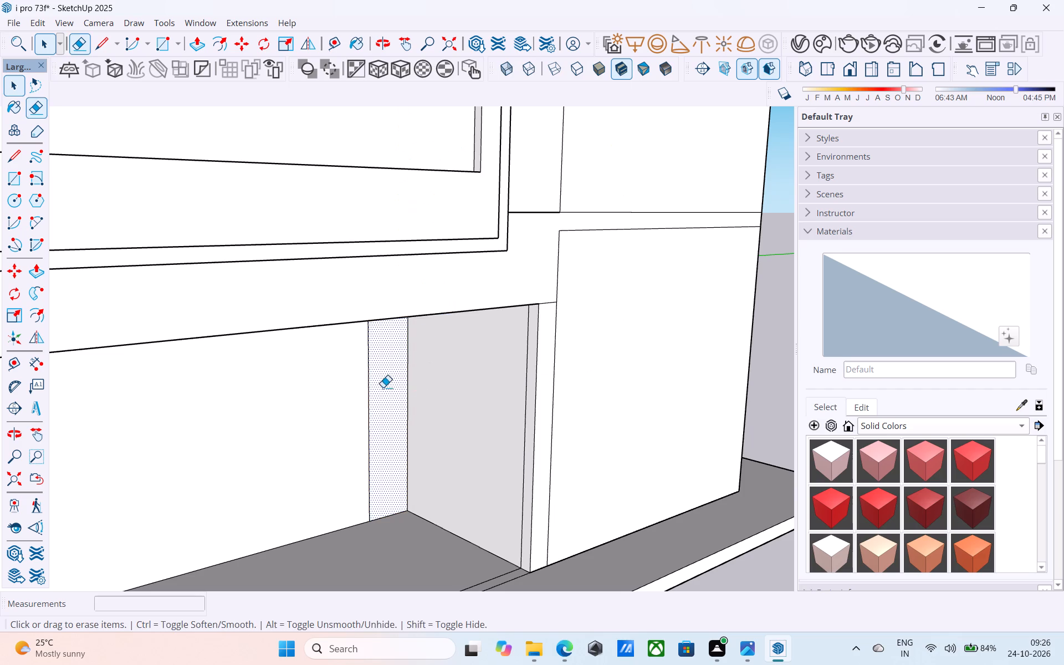
pyautogui.moveTo(383, 387); pyautogui.dragTo(364, 392)
pyautogui.press('space')
# Draw a short vertical line closing the left end of the lower horizontal band beside the upper window's border.
pyautogui.scroll(-6, 395, 385)
pyautogui.moveTo(397, 393); pyautogui.dragTo(248, 373, button='middle')
pyautogui.scroll(-5, 248, 373)
pyautogui.moveTo(301, 361); pyautogui.dragTo(309, 402, button='middle')
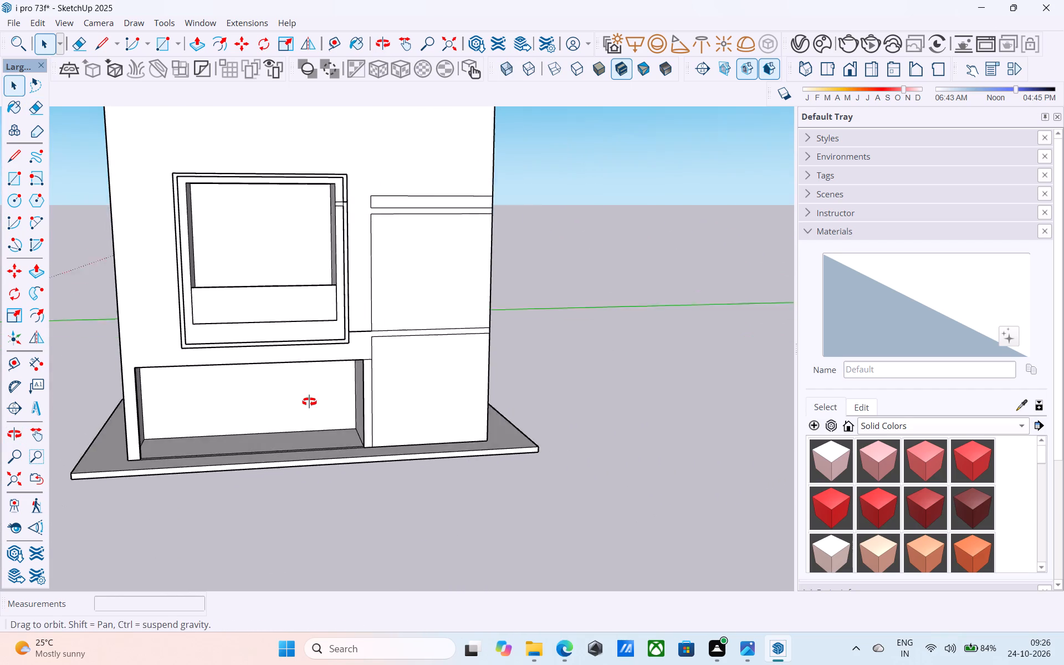
pyautogui.moveTo(309, 402); pyautogui.dragTo(314, 397, button='middle')
pyautogui.moveTo(348, 382); pyautogui.dragTo(361, 452, button='middle')
pyautogui.scroll(6, 363, 432)
pyautogui.press('l')
pyautogui.scroll(4, 412, 401)
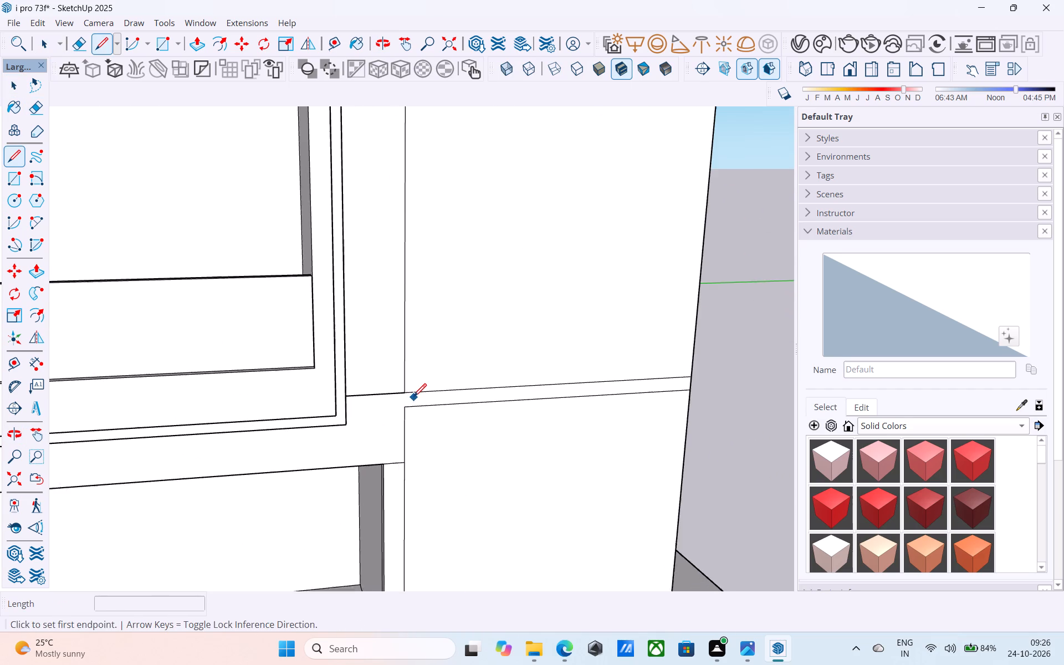
pyautogui.click(405, 394)
pyautogui.click(406, 407)
pyautogui.press('space')
# Erase the short horizontal line between the upper window's outer border and the lower band.
pyautogui.press('e')
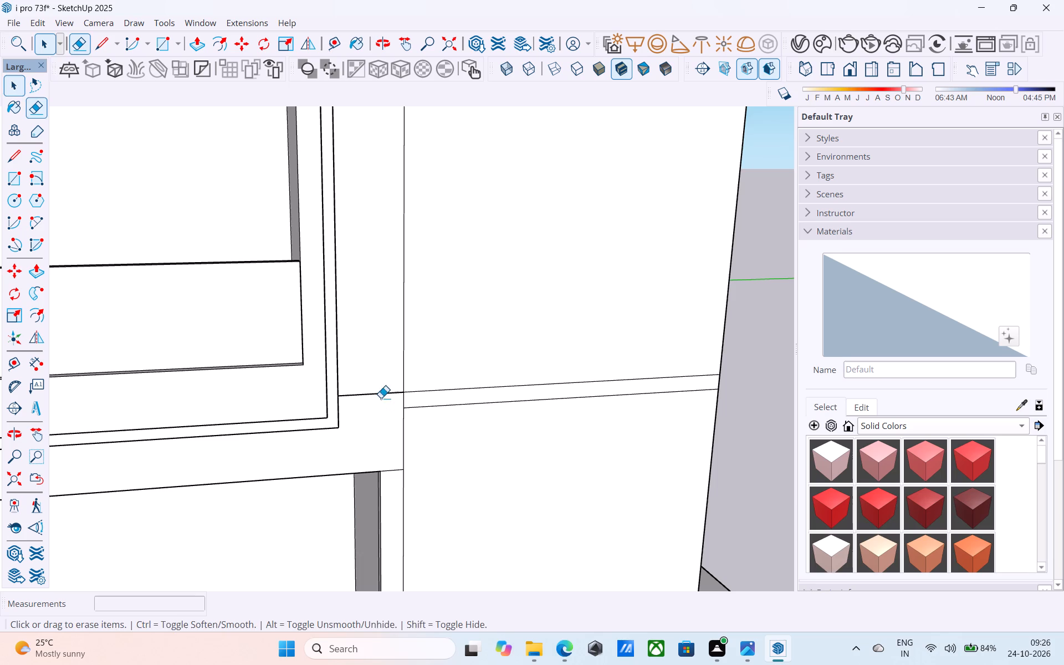
pyautogui.moveTo(381, 398); pyautogui.dragTo(373, 355)
pyautogui.scroll(-5, 372, 347)
pyautogui.scroll(1, 372, 348)
pyautogui.scroll(-2, 372, 348)
pyautogui.press('space')
# Erase the short horizontal lines crossing the right side of the double border near the upper window's top.
pyautogui.moveTo(364, 408); pyautogui.dragTo(354, 406, button='middle')
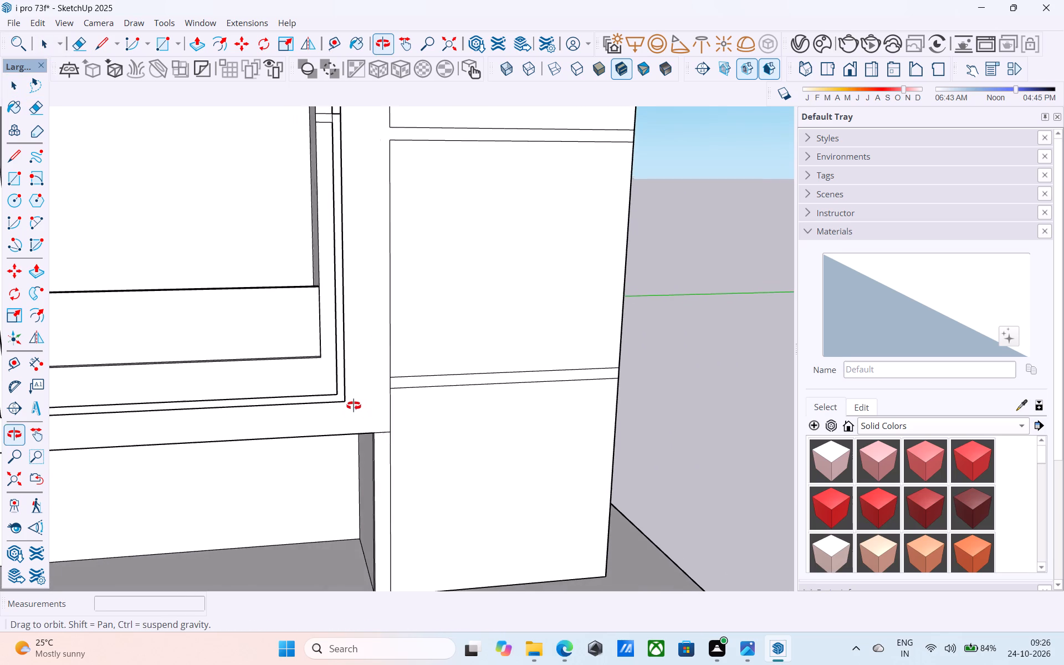
pyautogui.moveTo(354, 406); pyautogui.dragTo(347, 407, button='middle')
pyautogui.middleClick(347, 407)
pyautogui.scroll(-3, 351, 321)
pyautogui.keyDown('shift'); pyautogui.moveTo(351, 320); pyautogui.dragTo(342, 479, button='middle'); pyautogui.keyUp('shift')
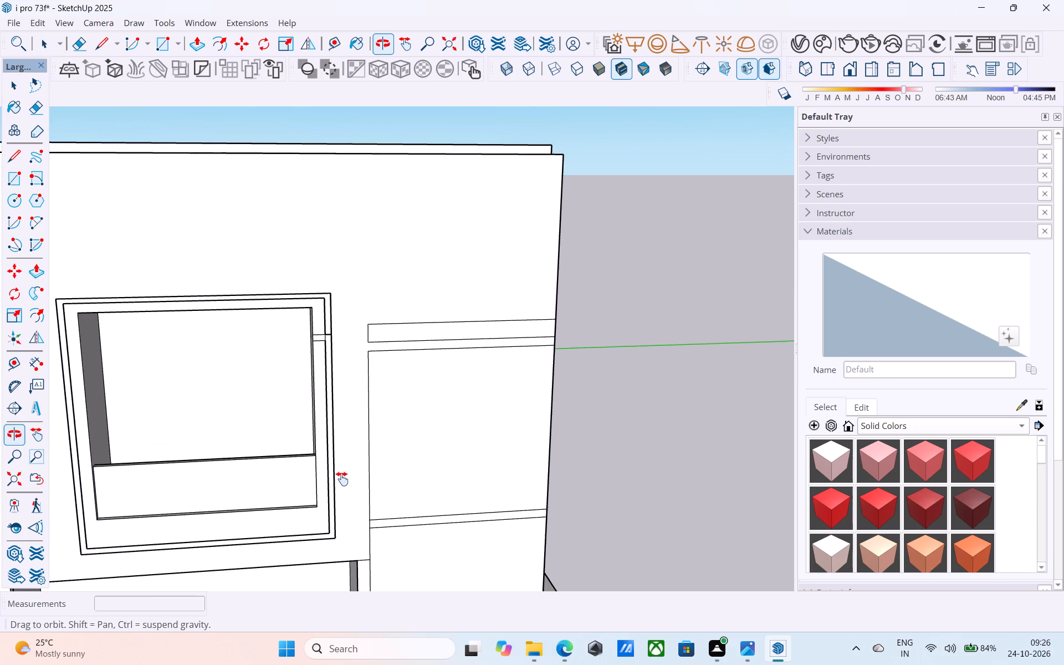
pyautogui.keyDown('shift'); pyautogui.moveTo(342, 479); pyautogui.dragTo(341, 478, button='middle'); pyautogui.keyUp('shift')
pyautogui.press('e')
pyautogui.scroll(5, 332, 332)
pyautogui.moveTo(307, 328); pyautogui.dragTo(314, 354)
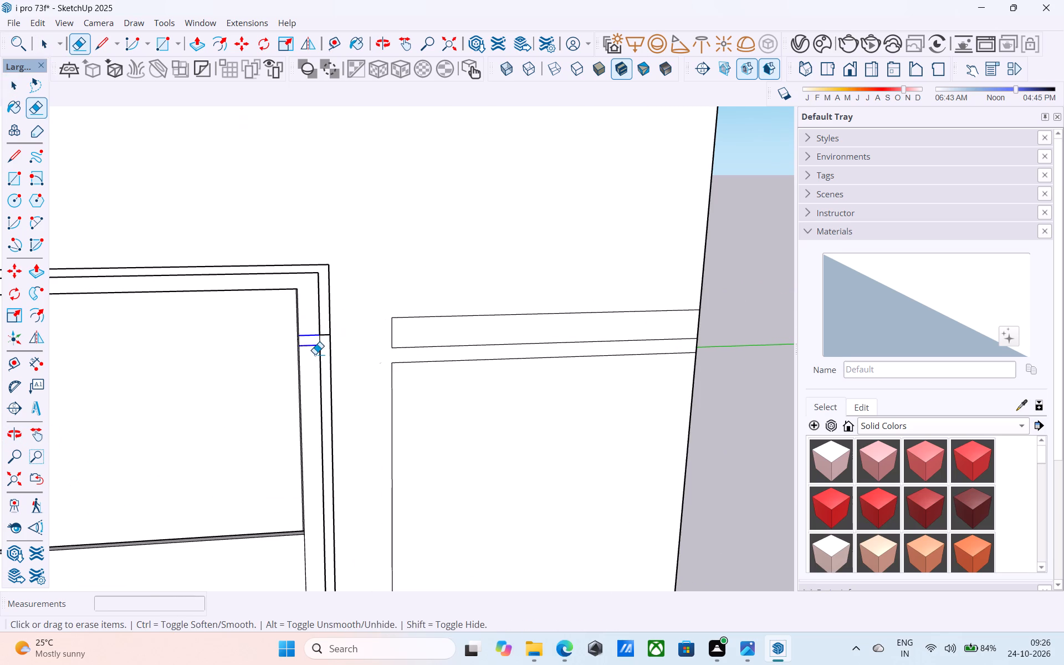
pyautogui.click(326, 336)
pyautogui.scroll(-1, 343, 404)
pyautogui.press('space')
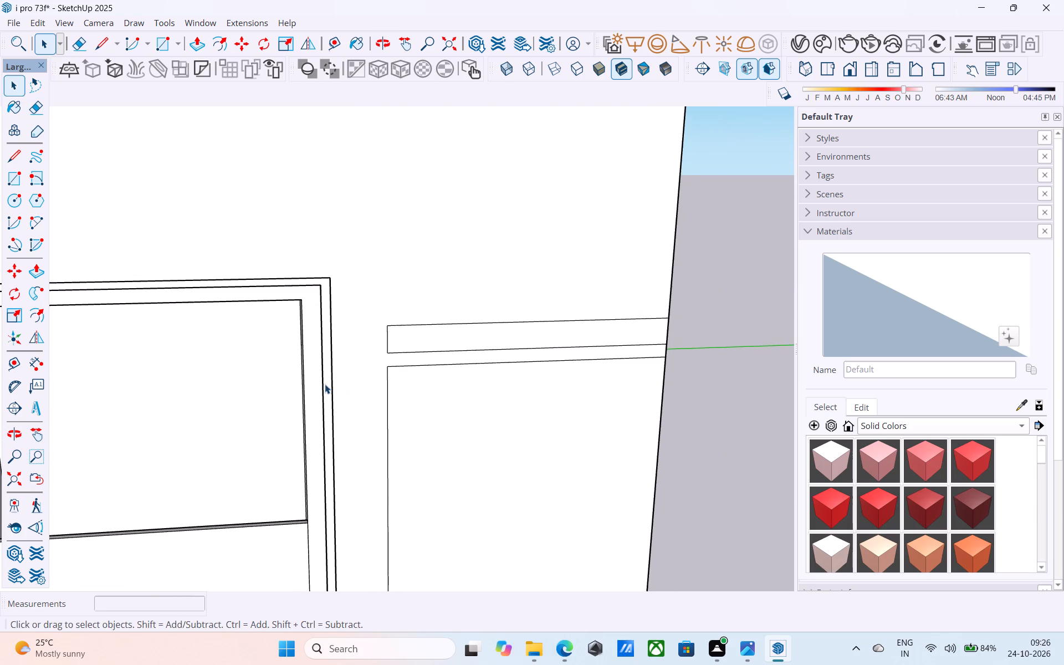
# Draw a 9' vertical line on the facade from the upper band's top left corner to the facade's top edge.
pyautogui.click(325, 384)
pyautogui.scroll(-3, 325, 384)
pyautogui.scroll(1, 326, 384)
pyautogui.scroll(-2, 326, 384)
pyautogui.press('space')
pyautogui.scroll(-6, 329, 387)
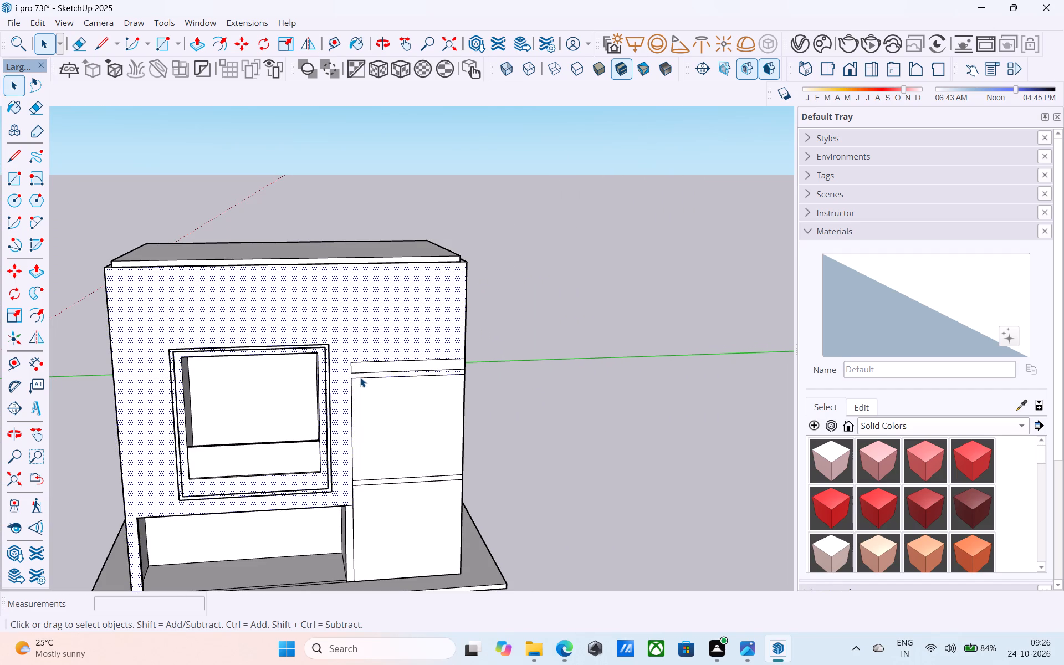
pyautogui.press('space')
pyautogui.click(365, 319)
pyautogui.moveTo(354, 366); pyautogui.dragTo(346, 356, button='middle')
pyautogui.scroll(6, 336, 352)
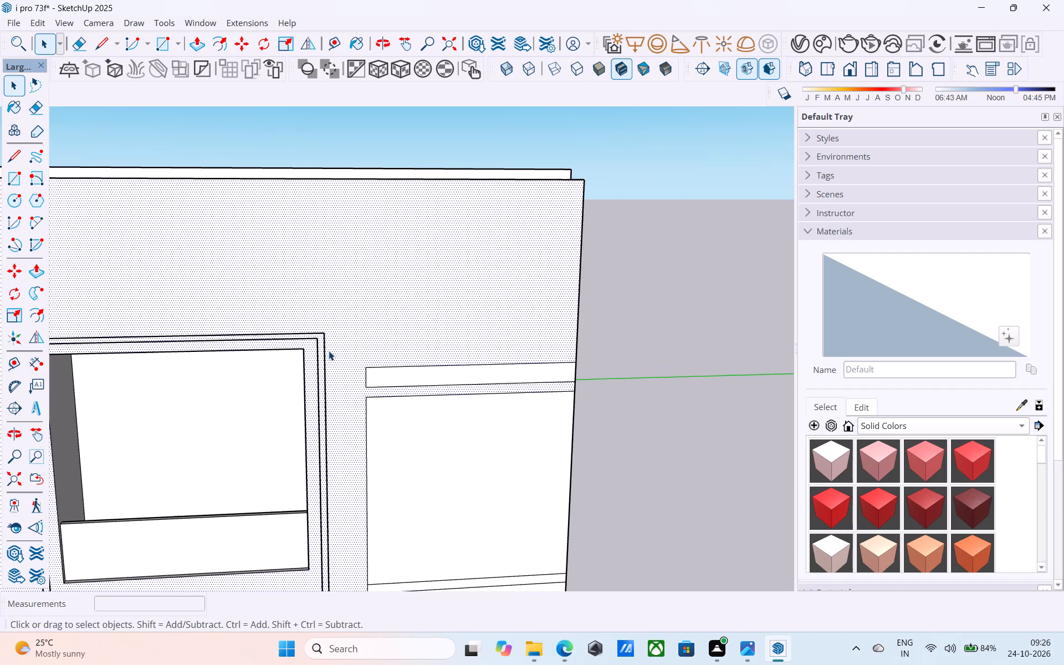
pyautogui.moveTo(332, 351); pyautogui.dragTo(261, 459, button='middle')
pyautogui.press('l')
pyautogui.click(335, 411)
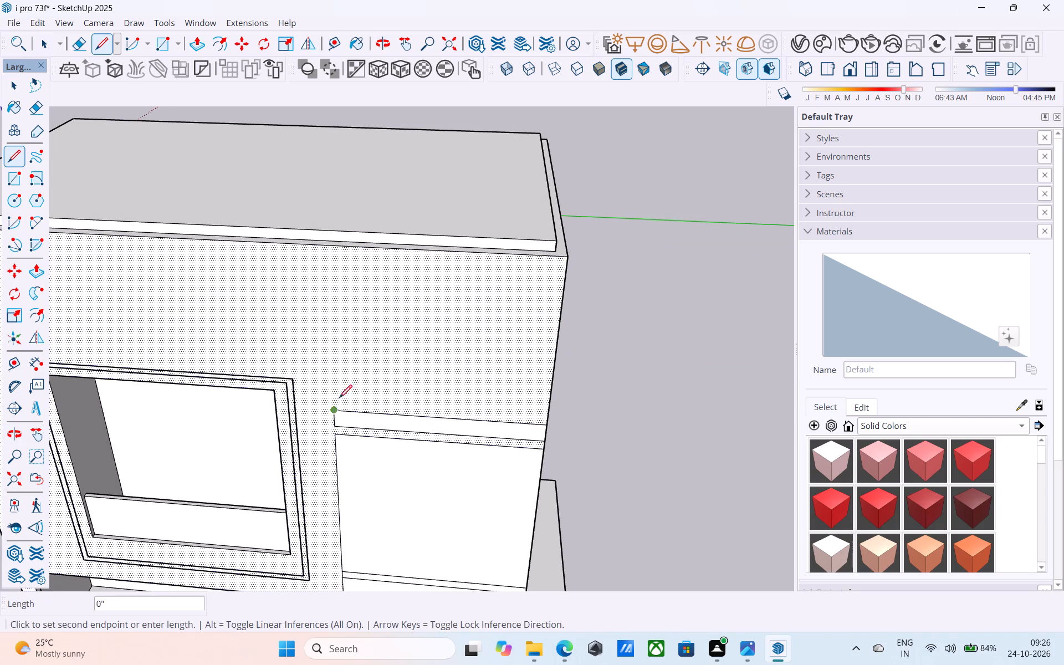
pyautogui.click(330, 245)
pyautogui.press('space')
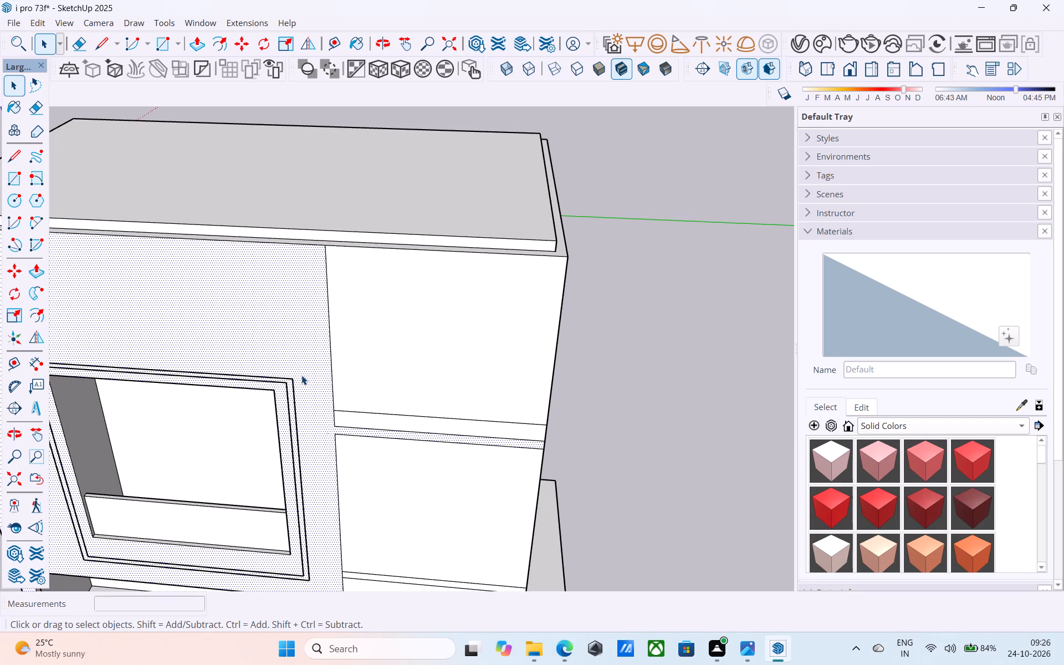
# Draw a 7' 3" vertical line from the outer border's upper right corner to the facade's top edge.
pyautogui.press('l')
pyautogui.click(291, 378)
pyautogui.click(284, 241)
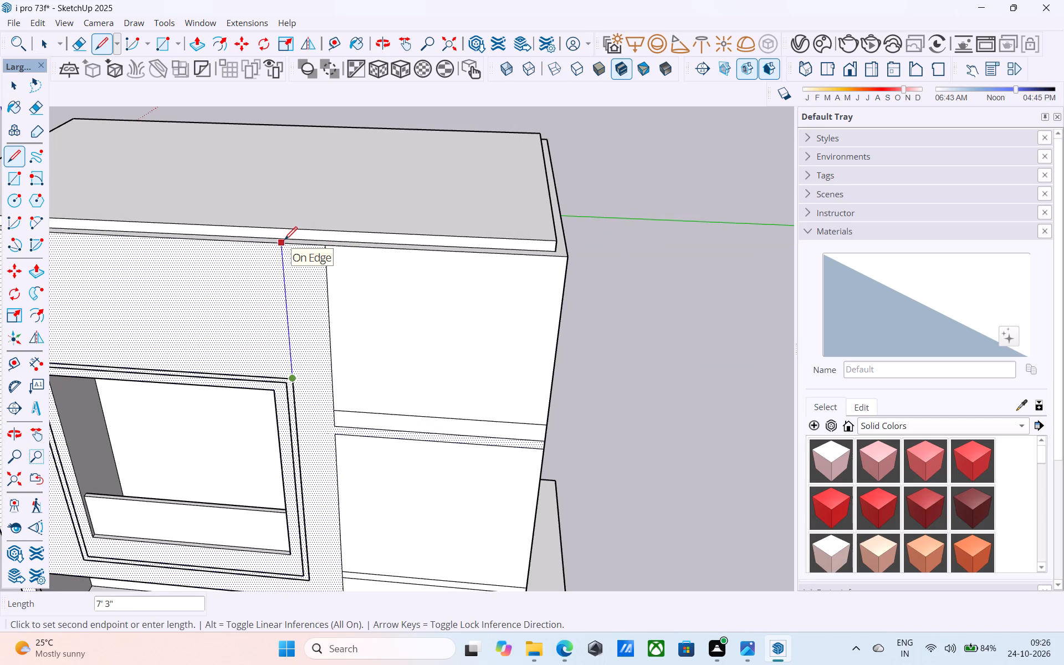
pyautogui.press('space')
pyautogui.scroll(-5, 288, 252)
pyautogui.moveTo(288, 295); pyautogui.dragTo(203, 347, button='middle')
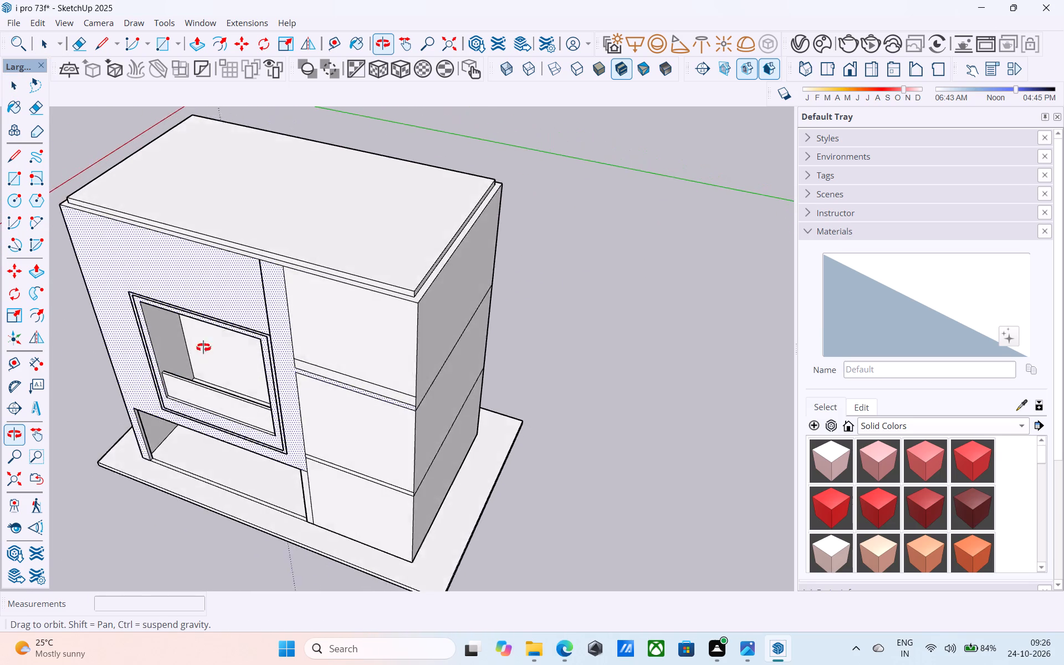
# Erase the vertical line running from the window's outer border corner up to the facade's top edge.
pyautogui.moveTo(203, 347); pyautogui.dragTo(247, 332, button='middle')
pyautogui.press('e')
pyautogui.moveTo(282, 301); pyautogui.dragTo(265, 298)
pyautogui.press('space')
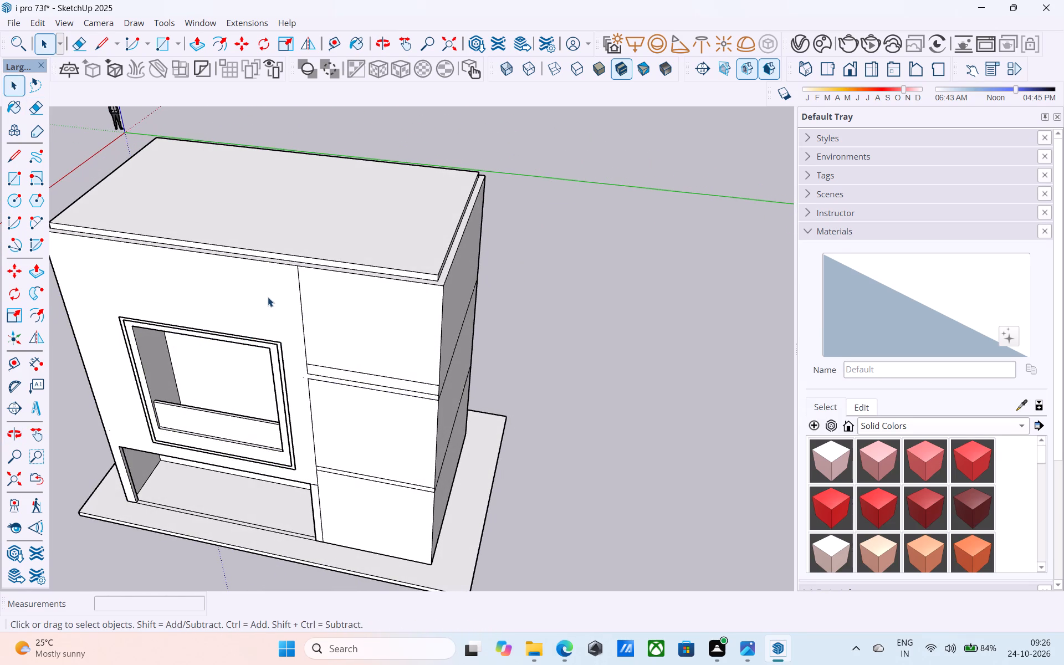
# Copy the vertical line above the upper band's end 2' across the facade toward the window.
pyautogui.click(296, 315)
pyautogui.click(303, 318)
pyautogui.press('m')
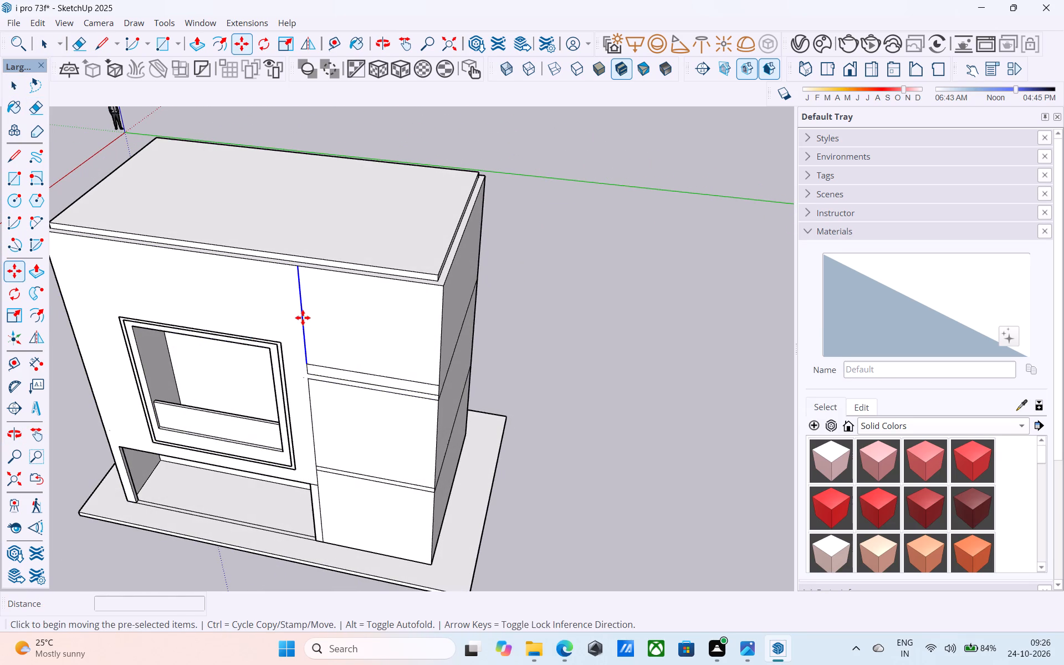
pyautogui.click(299, 271)
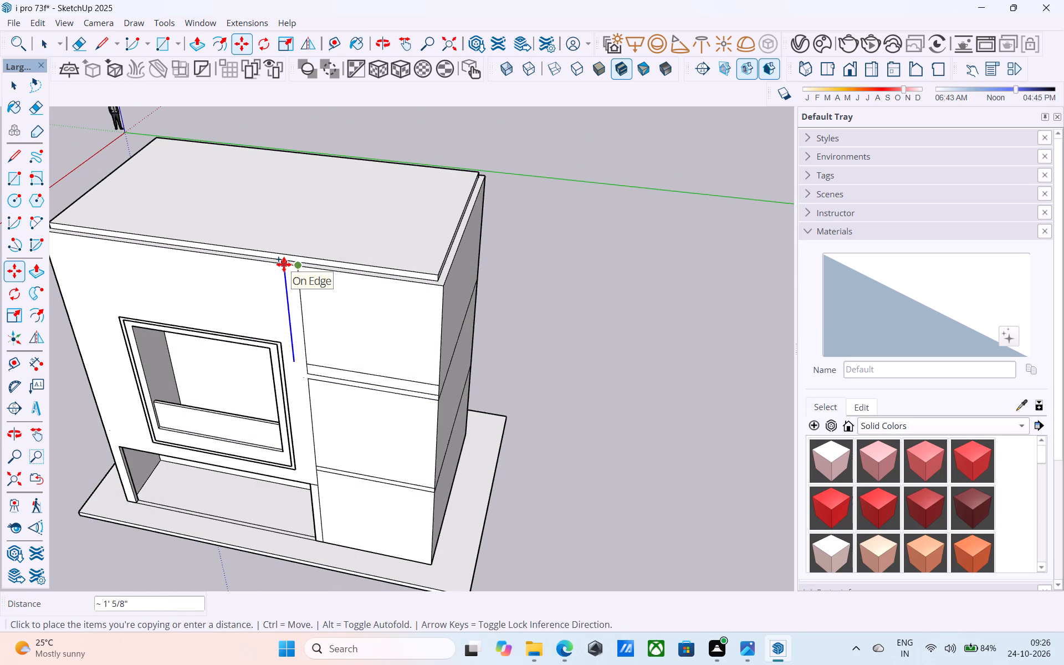
pyautogui.write("2'")
pyautogui.press('Return')
pyautogui.press('space')
pyautogui.click(280, 280)
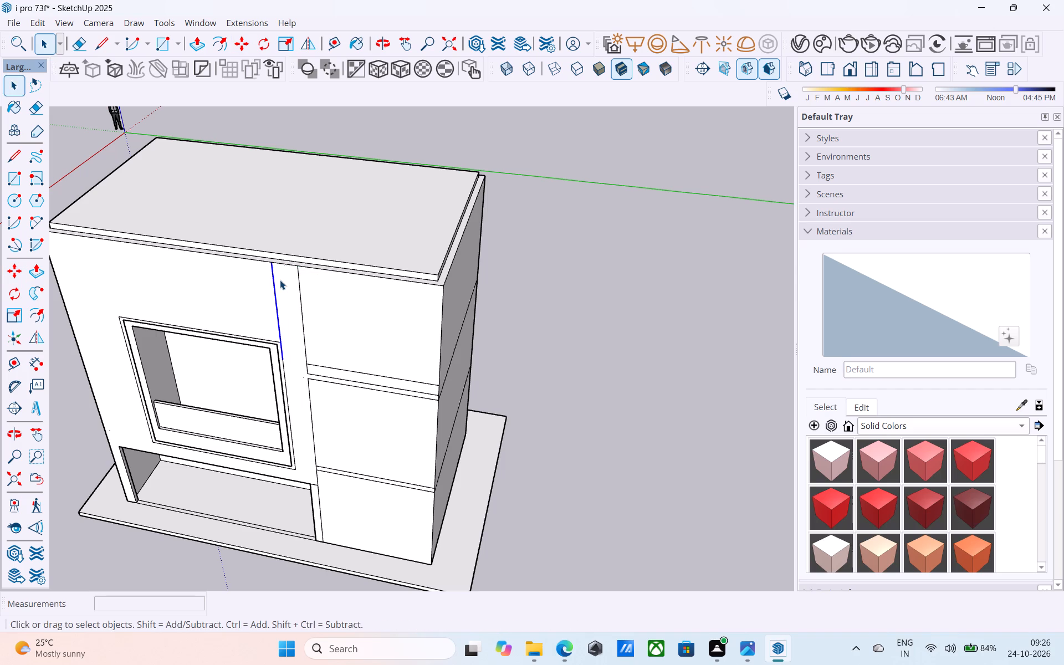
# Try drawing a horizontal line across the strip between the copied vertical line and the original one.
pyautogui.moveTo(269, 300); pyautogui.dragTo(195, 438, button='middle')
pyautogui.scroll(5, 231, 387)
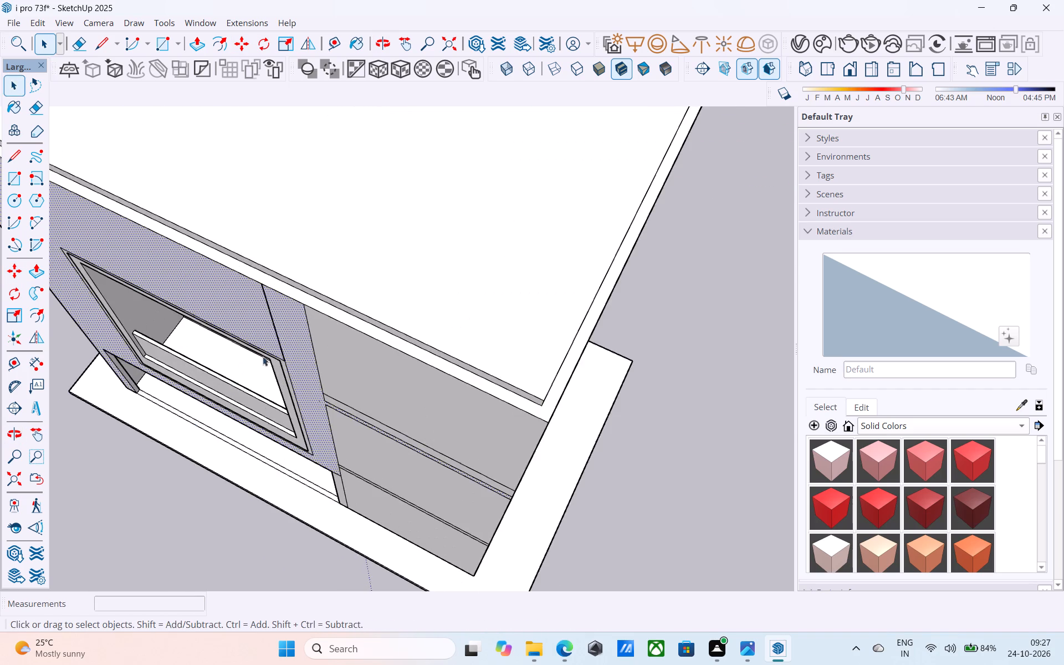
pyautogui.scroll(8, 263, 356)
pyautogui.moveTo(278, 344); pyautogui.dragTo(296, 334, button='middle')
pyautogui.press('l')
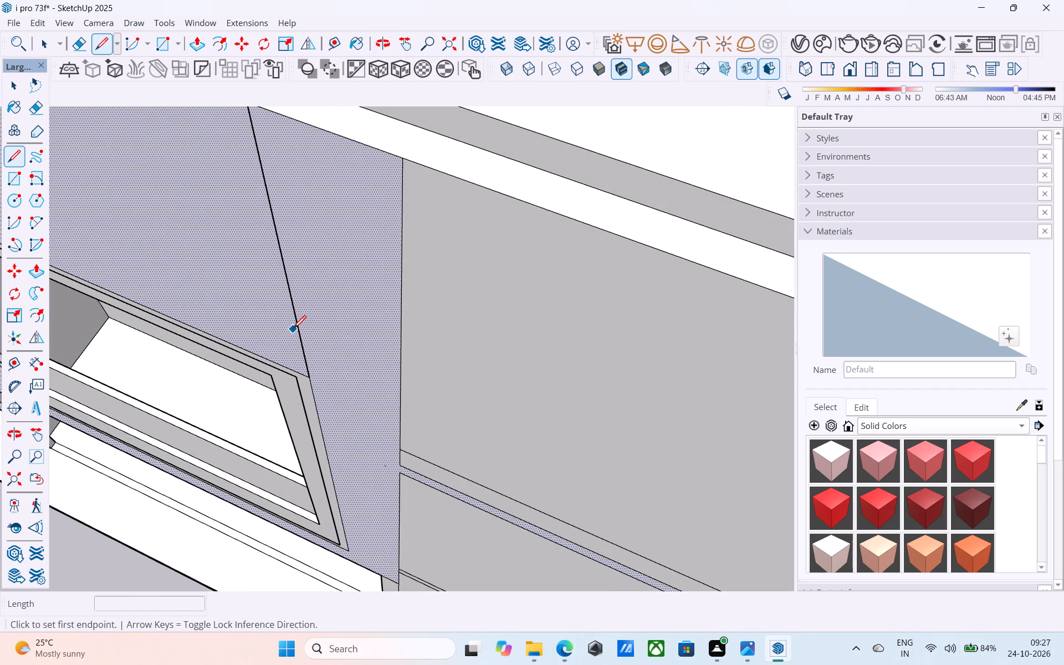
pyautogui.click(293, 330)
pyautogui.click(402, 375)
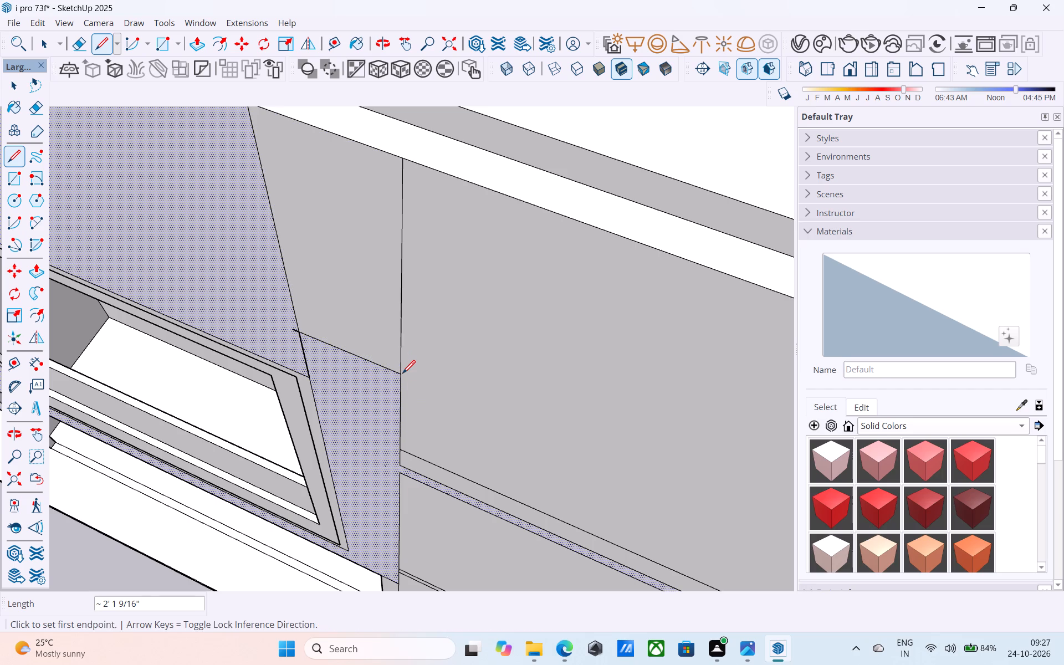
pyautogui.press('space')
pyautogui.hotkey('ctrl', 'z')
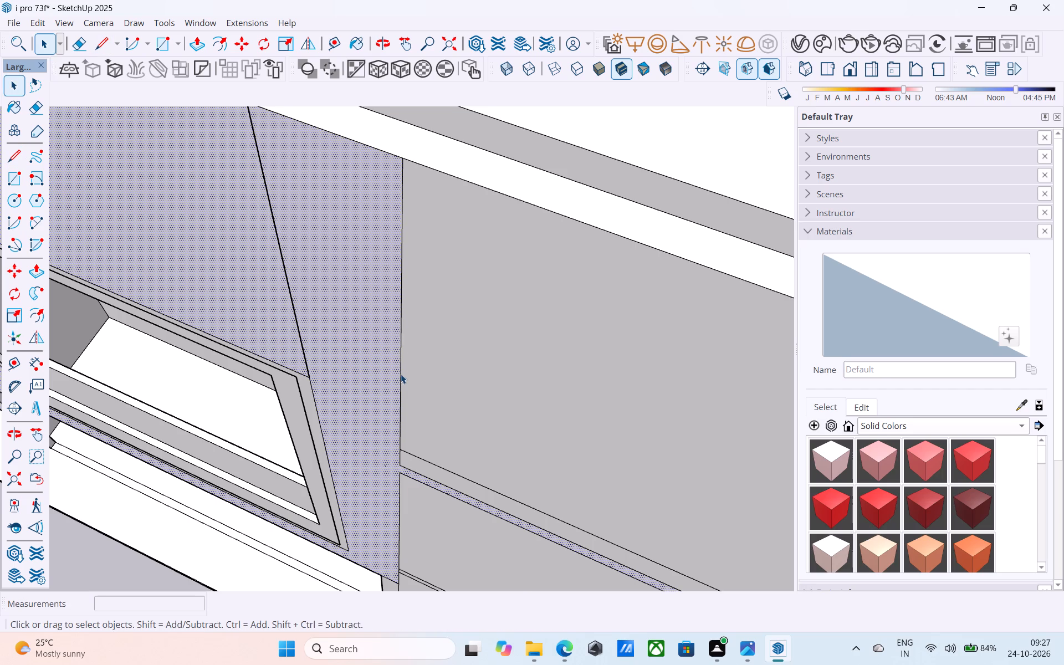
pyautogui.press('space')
# Draw a 2' line along the facade's top edge joining the upper ends of the two vertical lines.
pyautogui.scroll(-4, 400, 374)
pyautogui.middleClick(398, 372)
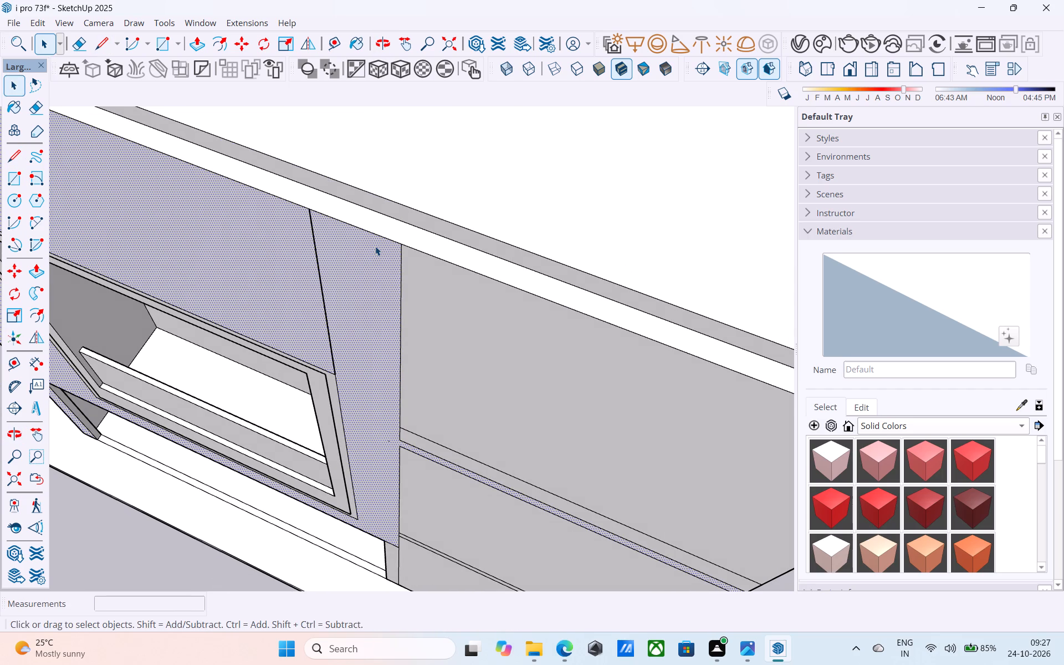
pyautogui.press('l')
pyautogui.click(310, 213)
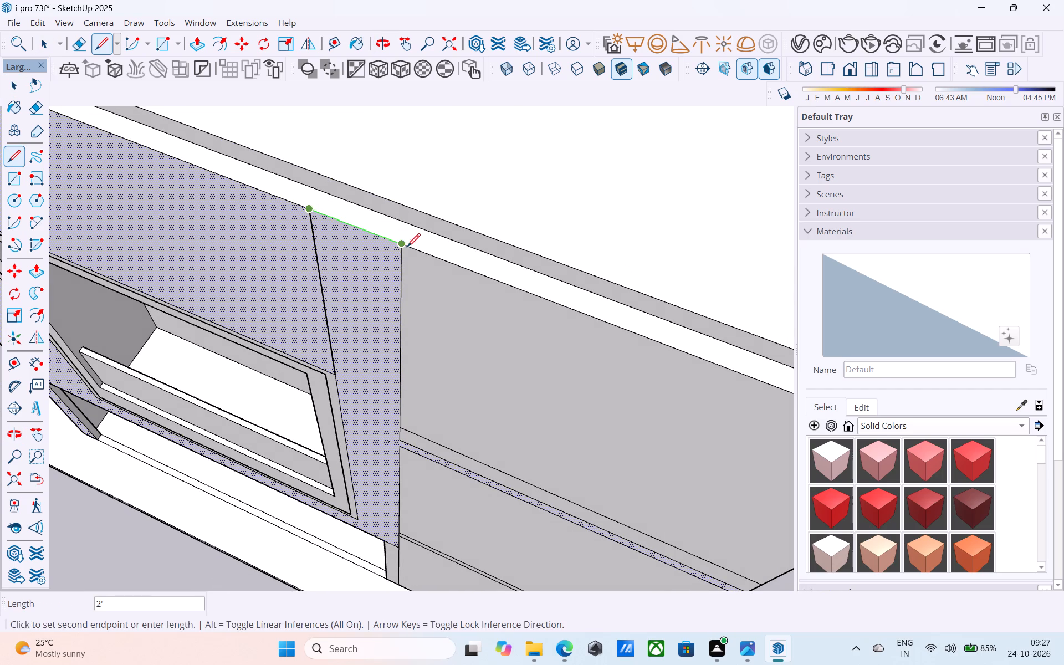
pyautogui.click(407, 248)
pyautogui.press('space')
# Draw a horizontal line from the copied line's lower end at the window border corner to the original vertical line.
pyautogui.moveTo(359, 272); pyautogui.dragTo(488, 163, button='middle')
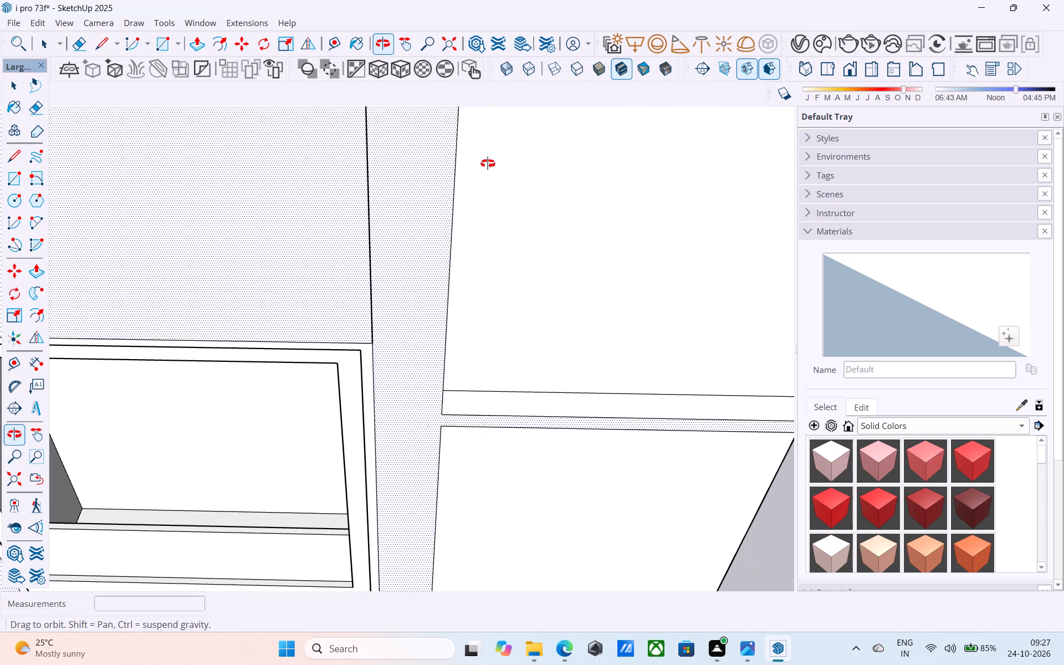
pyautogui.moveTo(488, 163); pyautogui.dragTo(488, 164, button='middle')
pyautogui.press('l')
pyautogui.click(372, 342)
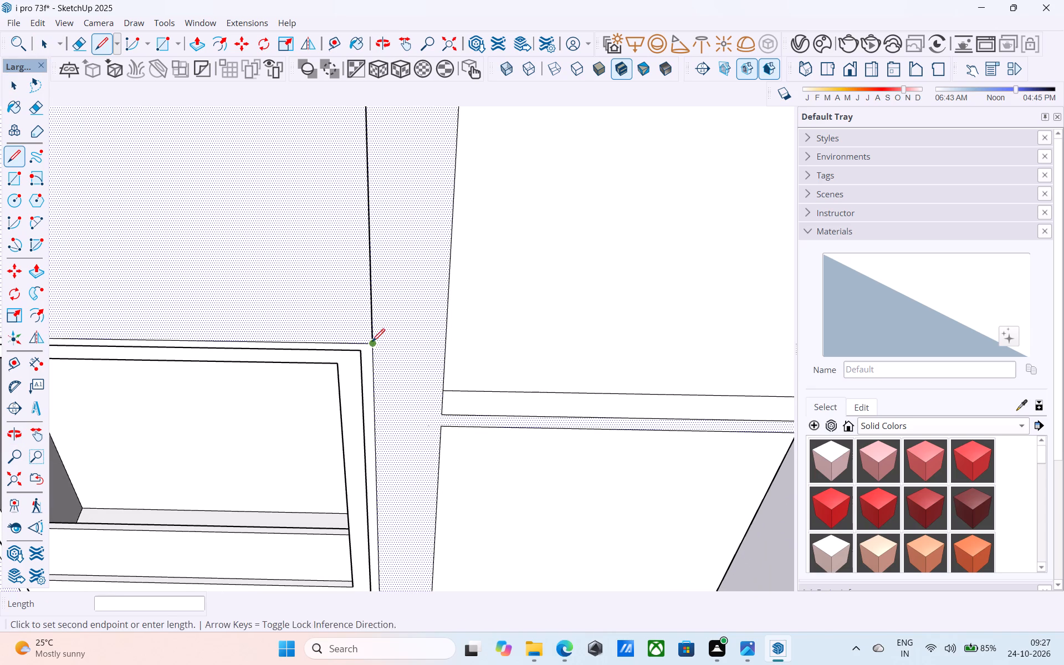
pyautogui.click(443, 342)
pyautogui.press('space')
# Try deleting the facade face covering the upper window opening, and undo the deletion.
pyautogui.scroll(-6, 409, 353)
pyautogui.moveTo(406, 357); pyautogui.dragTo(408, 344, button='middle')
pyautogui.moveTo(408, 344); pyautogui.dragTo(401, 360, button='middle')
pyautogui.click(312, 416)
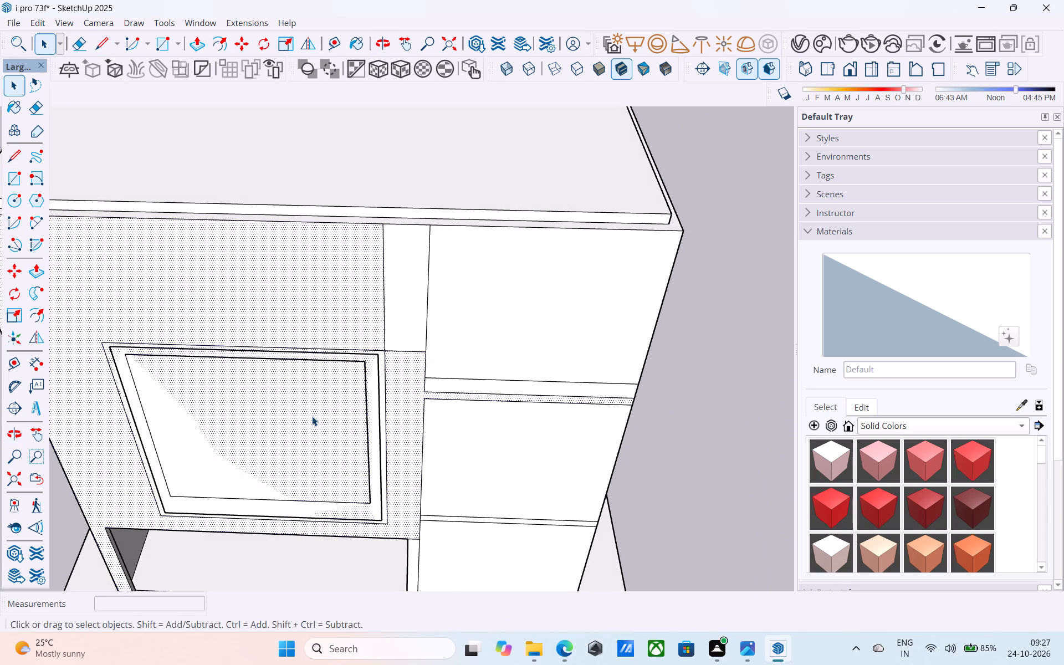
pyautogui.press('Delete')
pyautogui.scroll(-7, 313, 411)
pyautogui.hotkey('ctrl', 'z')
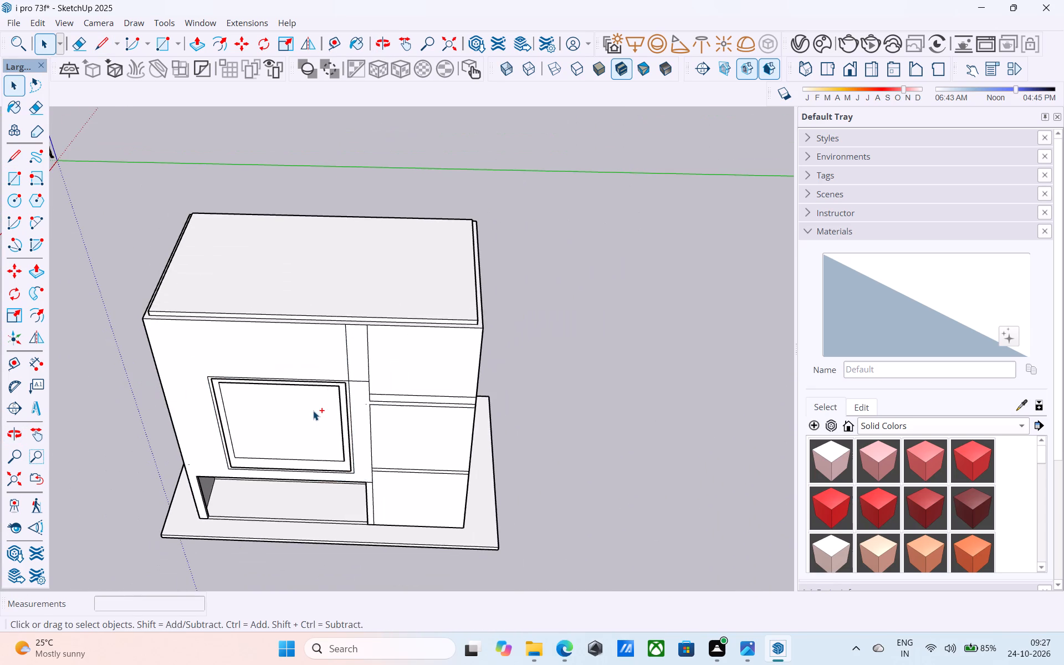
# Try again to delete the face covering the upper window opening.
pyautogui.moveTo(312, 408); pyautogui.dragTo(393, 336, button='middle')
pyautogui.scroll(1, 310, 392)
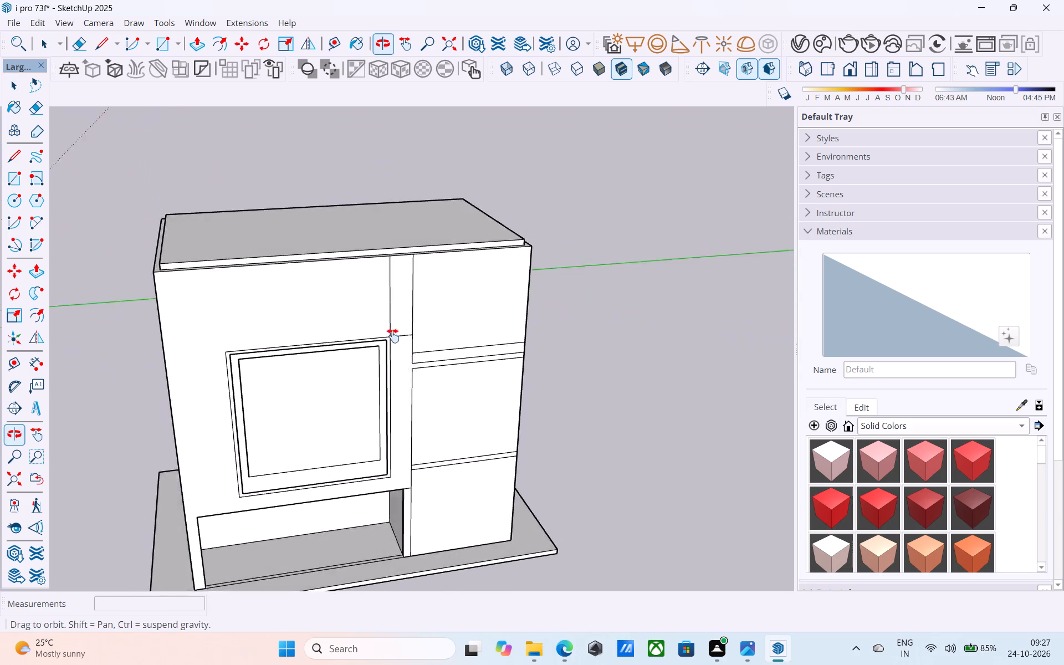
pyautogui.moveTo(393, 336); pyautogui.dragTo(467, 370, button='middle')
pyautogui.scroll(5, 405, 372)
pyautogui.click(366, 379)
pyautogui.scroll(-6, 366, 379)
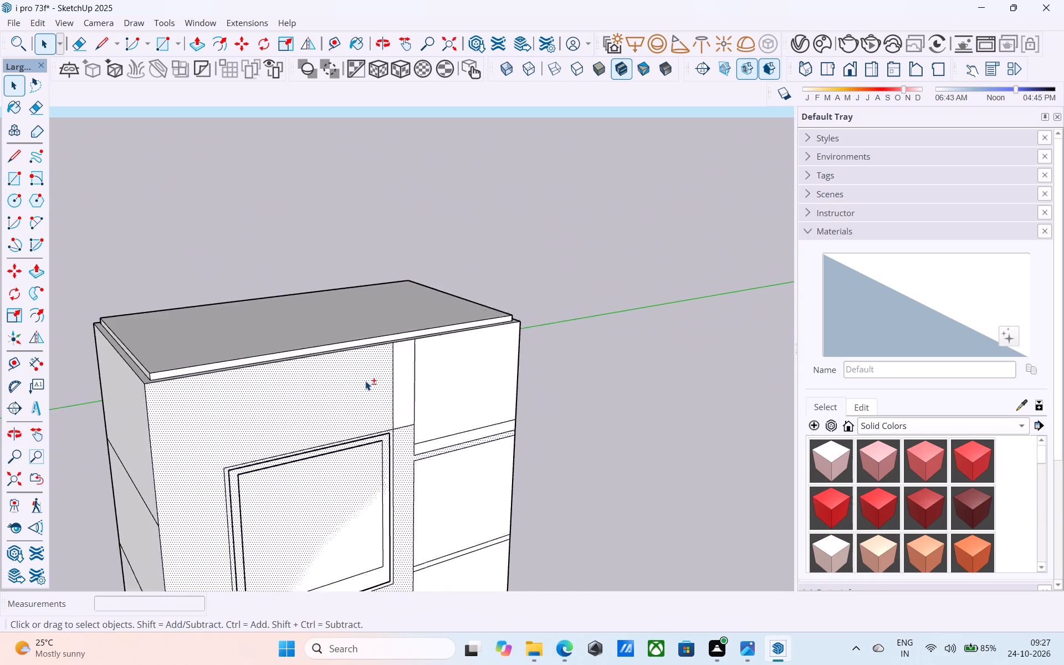
pyautogui.keyDown('shift'); pyautogui.moveTo(365, 381); pyautogui.dragTo(367, 323, button='middle'); pyautogui.keyUp('shift')
pyautogui.click(359, 417)
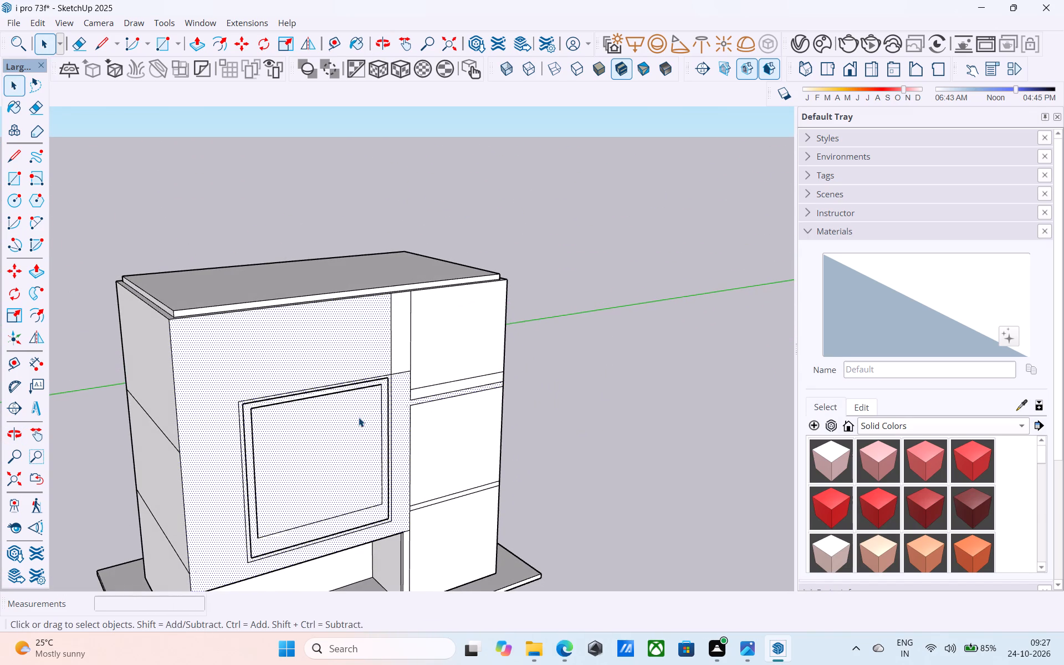
pyautogui.click(345, 427)
pyautogui.click(341, 433)
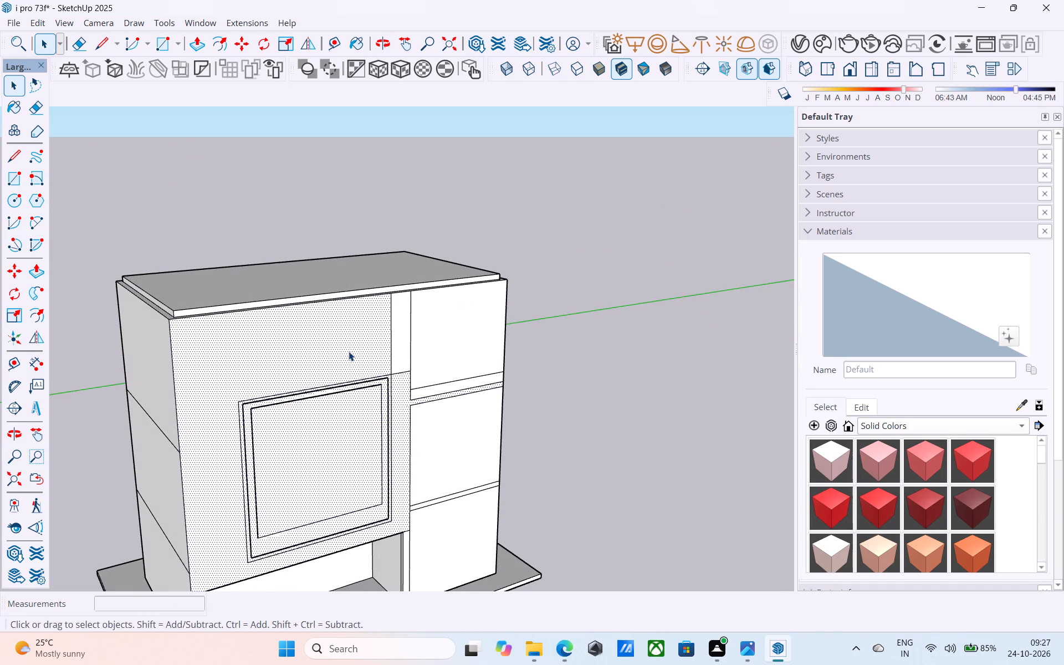
pyautogui.click(348, 355)
pyautogui.click(339, 417)
pyautogui.click(338, 416)
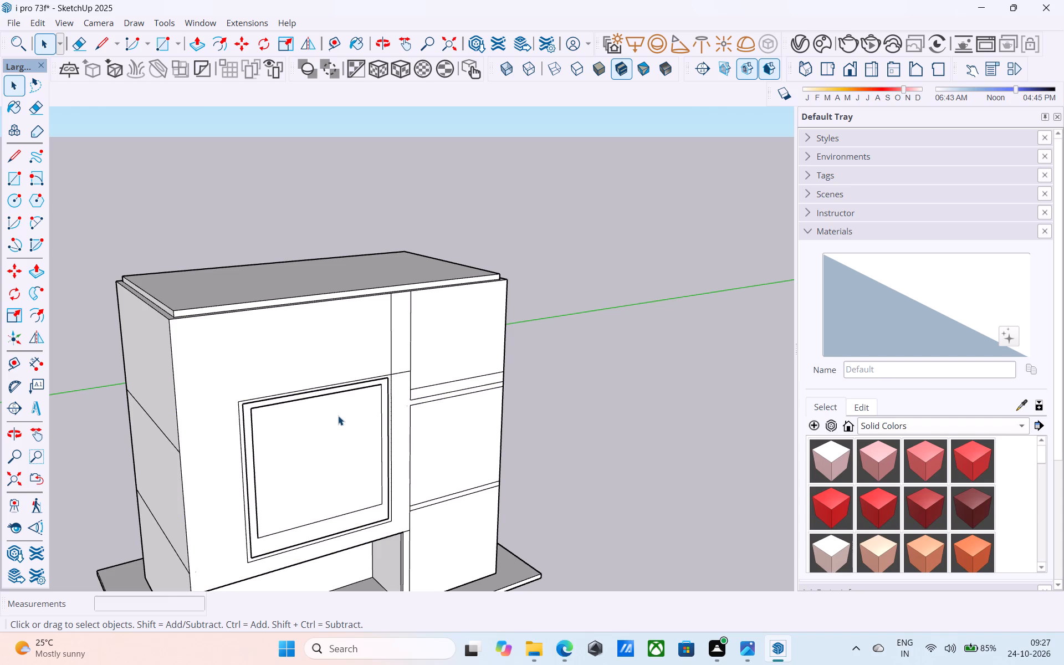
pyautogui.press('Delete')
# Delete the border face between the outlines of the upper window's frame.
pyautogui.click(338, 376)
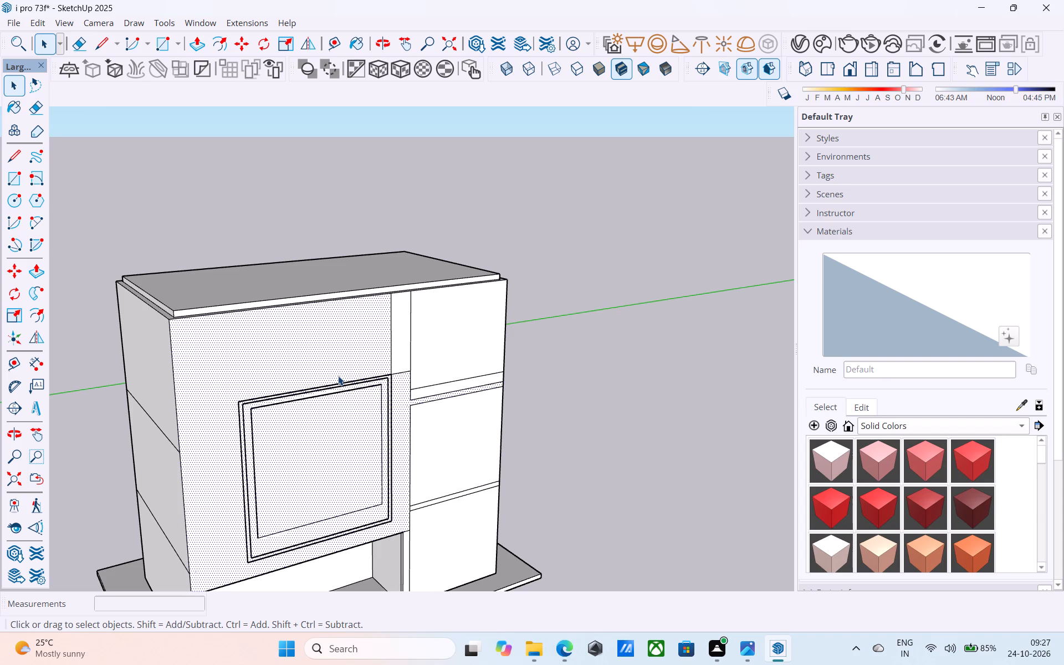
pyautogui.click(404, 353)
pyautogui.click(410, 392)
pyautogui.click(385, 407)
pyautogui.click(378, 407)
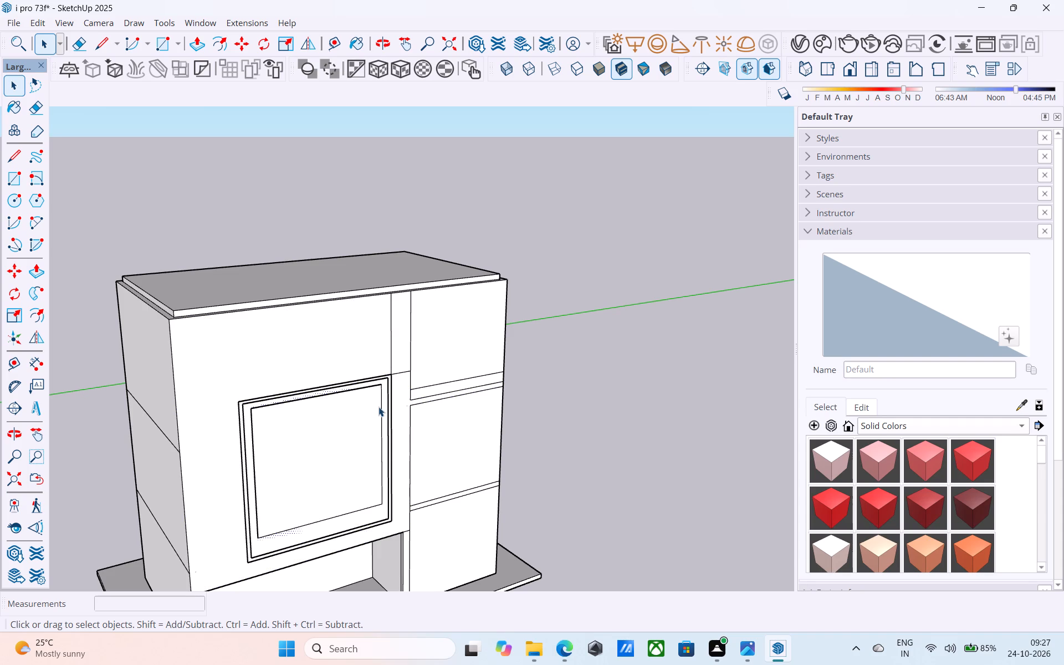
pyautogui.scroll(4, 382, 393)
pyautogui.click(382, 387)
pyautogui.scroll(4, 383, 385)
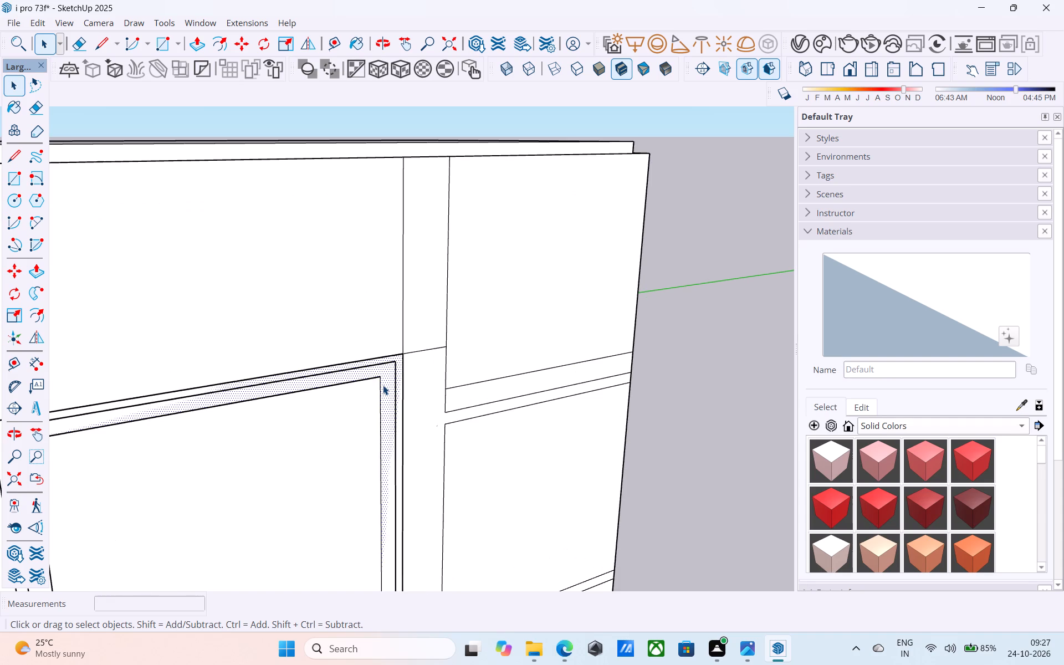
pyautogui.scroll(-5, 382, 383)
pyautogui.scroll(5, 382, 383)
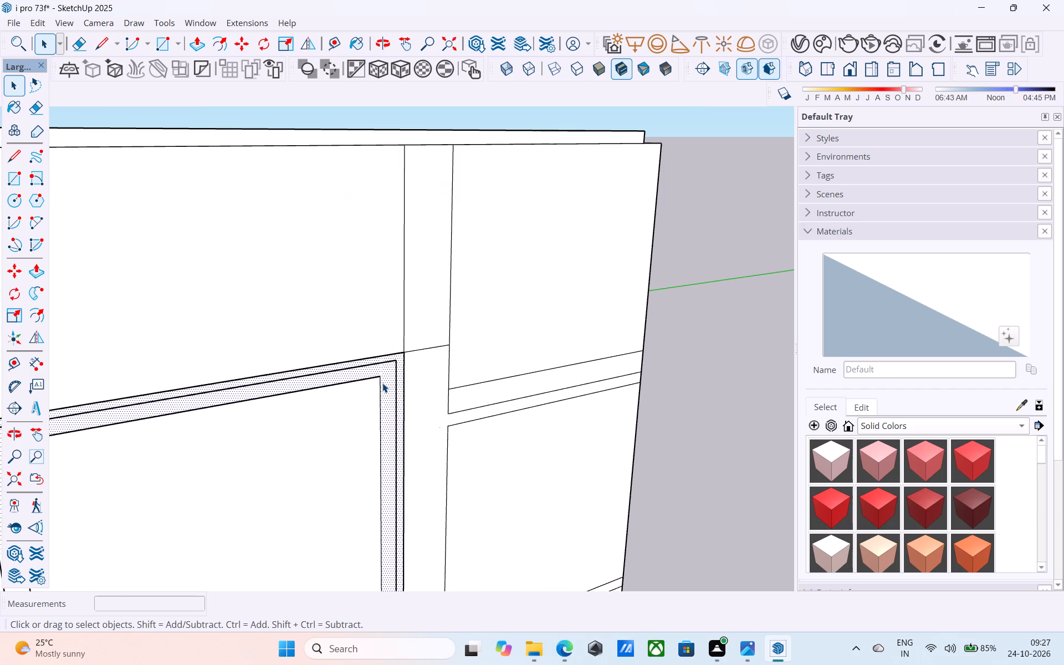
pyautogui.press('Delete')
pyautogui.click(388, 365)
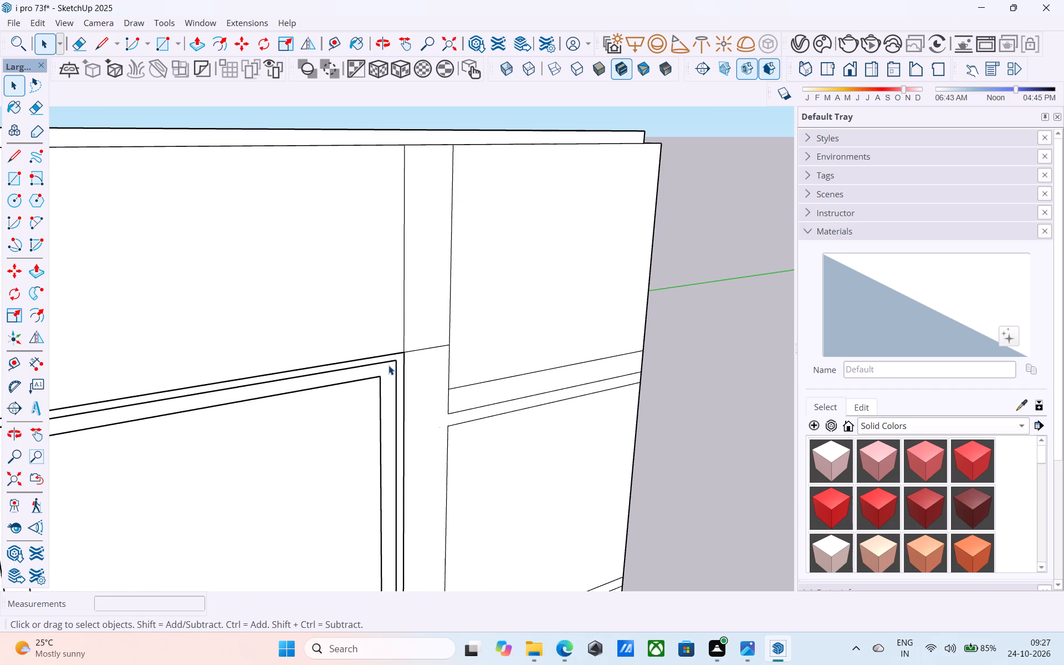
# Copy the vertical line above the window's border corner 4" toward the middle of the window.
pyautogui.scroll(-6, 388, 365)
pyautogui.moveTo(388, 366); pyautogui.dragTo(203, 374, button='middle')
pyautogui.scroll(5, 201, 374)
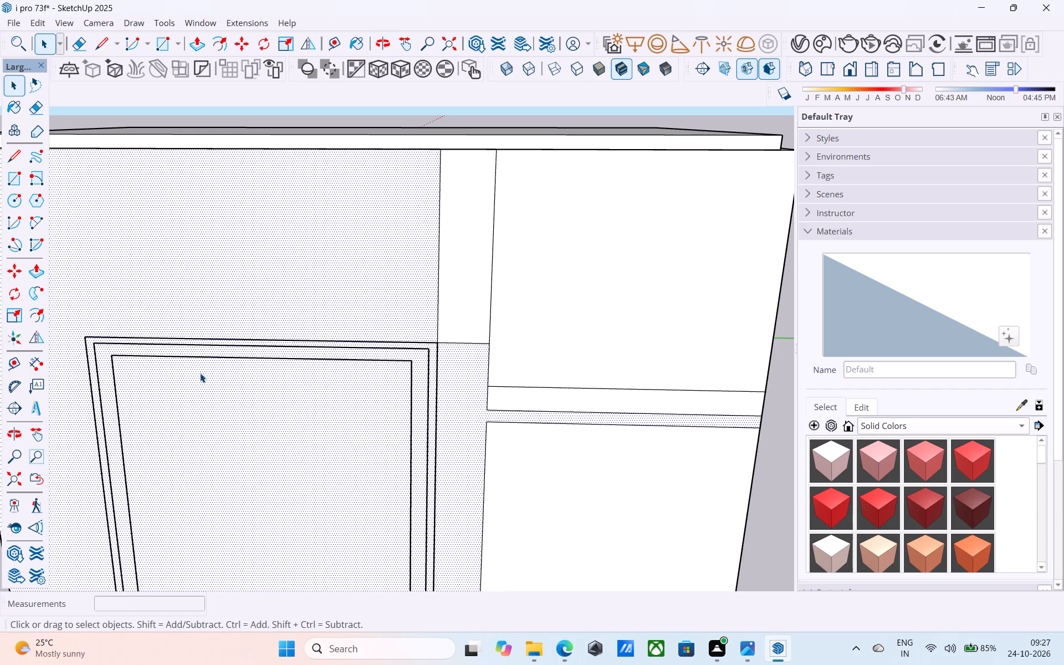
pyautogui.moveTo(206, 365); pyautogui.dragTo(252, 354, button='middle')
pyautogui.scroll(-4, 237, 357)
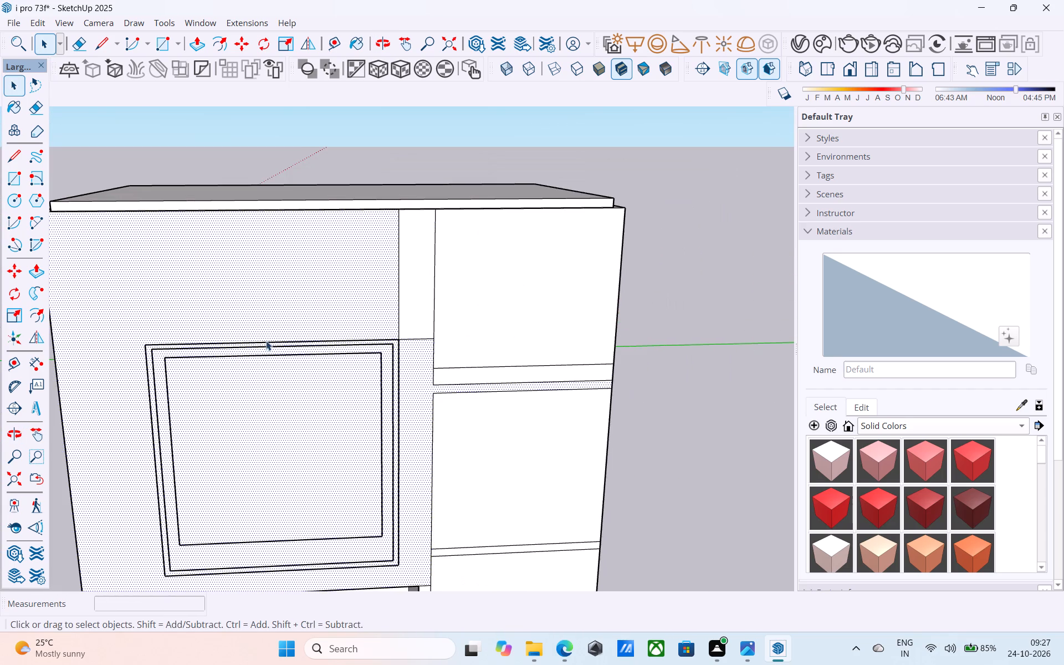
pyautogui.moveTo(266, 340); pyautogui.dragTo(251, 453, button='middle')
pyautogui.click(383, 381)
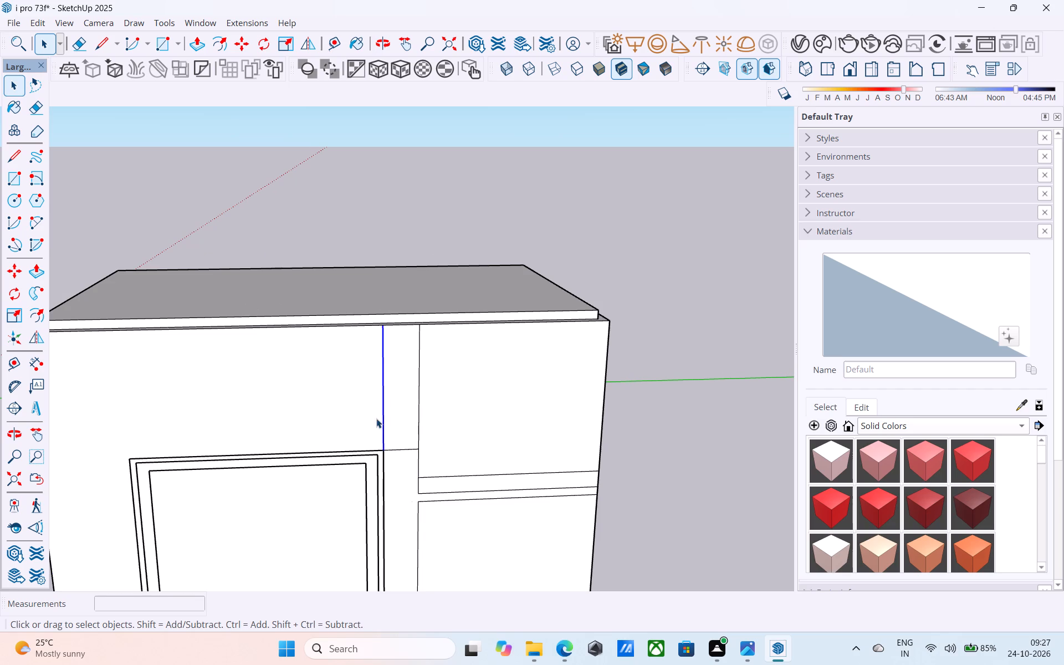
pyautogui.press('m')
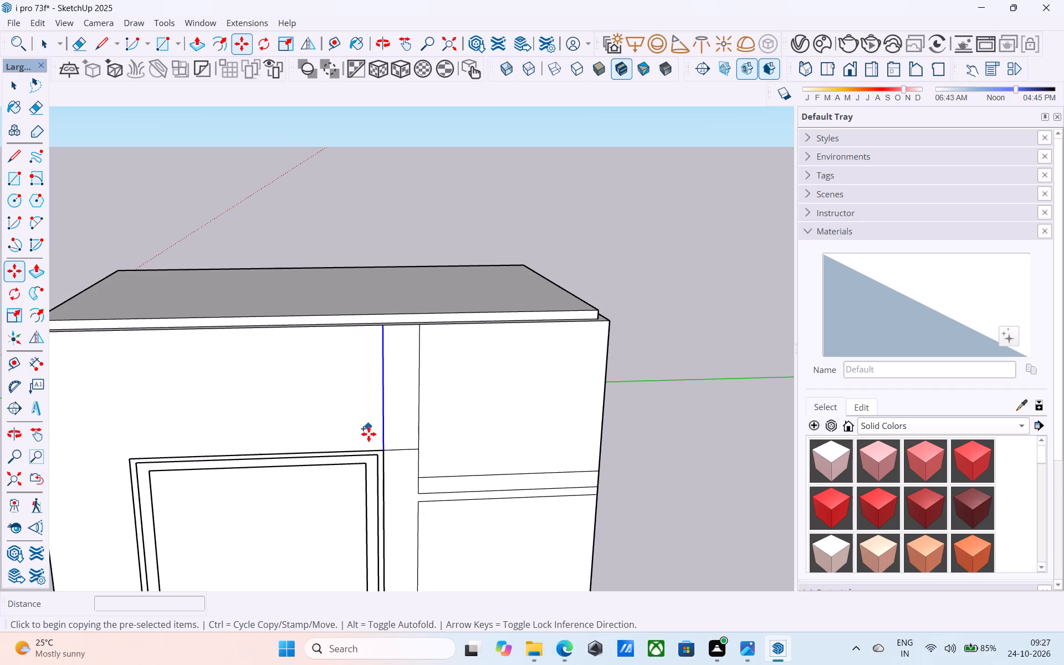
pyautogui.scroll(8, 378, 451)
pyautogui.click(392, 452)
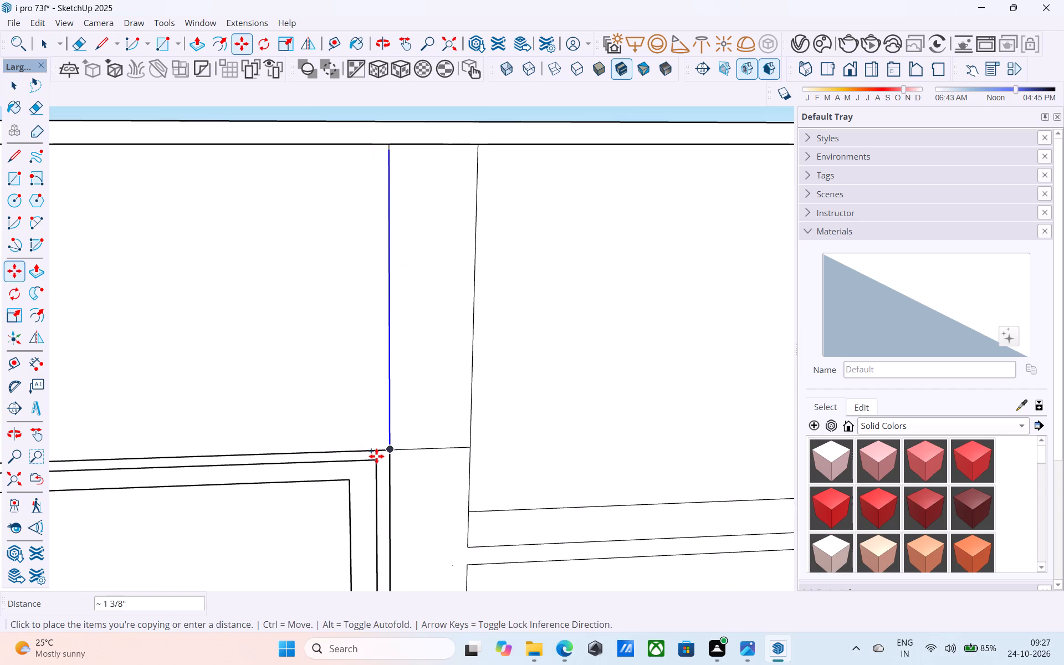
pyautogui.click(375, 448)
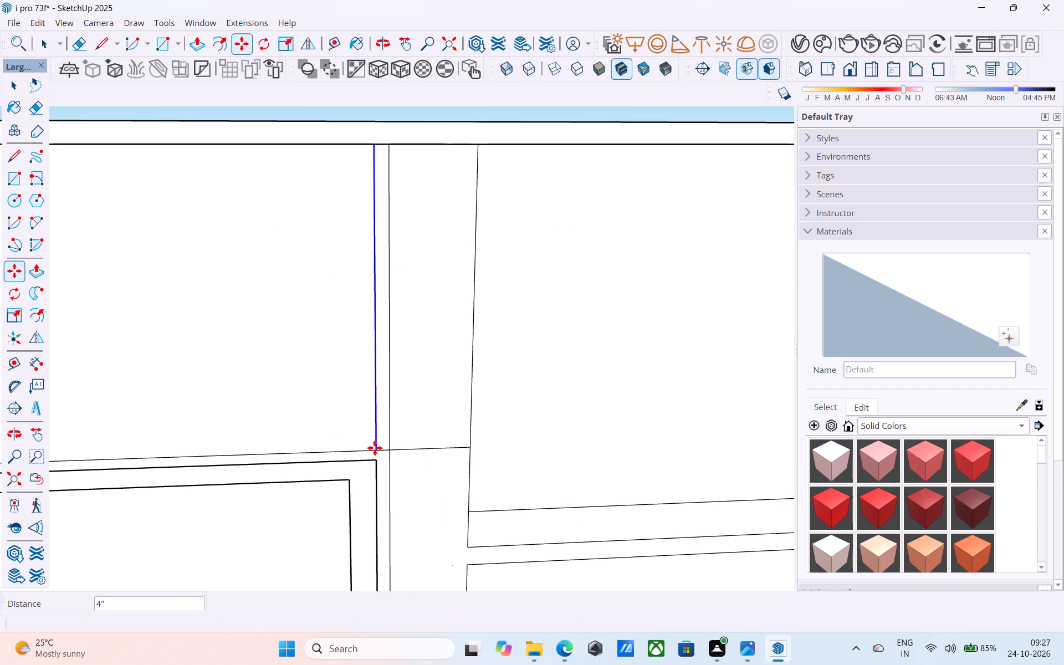
# Copy the new vertical line 5' farther across the facade above the window.
pyautogui.scroll(-8, 378, 444)
pyautogui.click(376, 448)
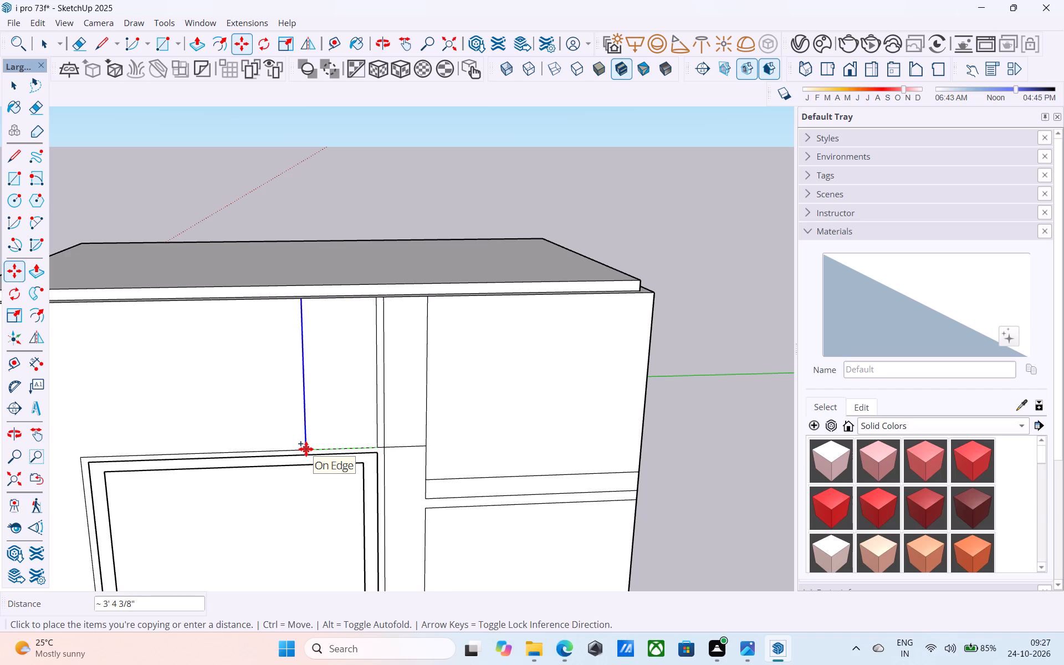
pyautogui.write("4'")
pyautogui.press('Return')
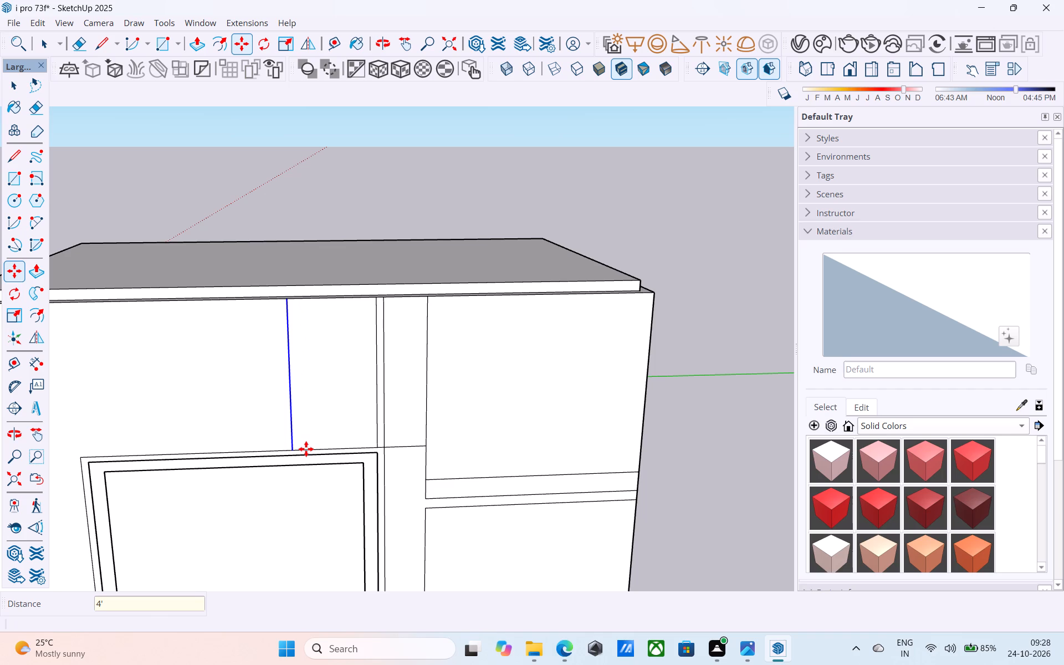
pyautogui.write("5'")
pyautogui.press('Return')
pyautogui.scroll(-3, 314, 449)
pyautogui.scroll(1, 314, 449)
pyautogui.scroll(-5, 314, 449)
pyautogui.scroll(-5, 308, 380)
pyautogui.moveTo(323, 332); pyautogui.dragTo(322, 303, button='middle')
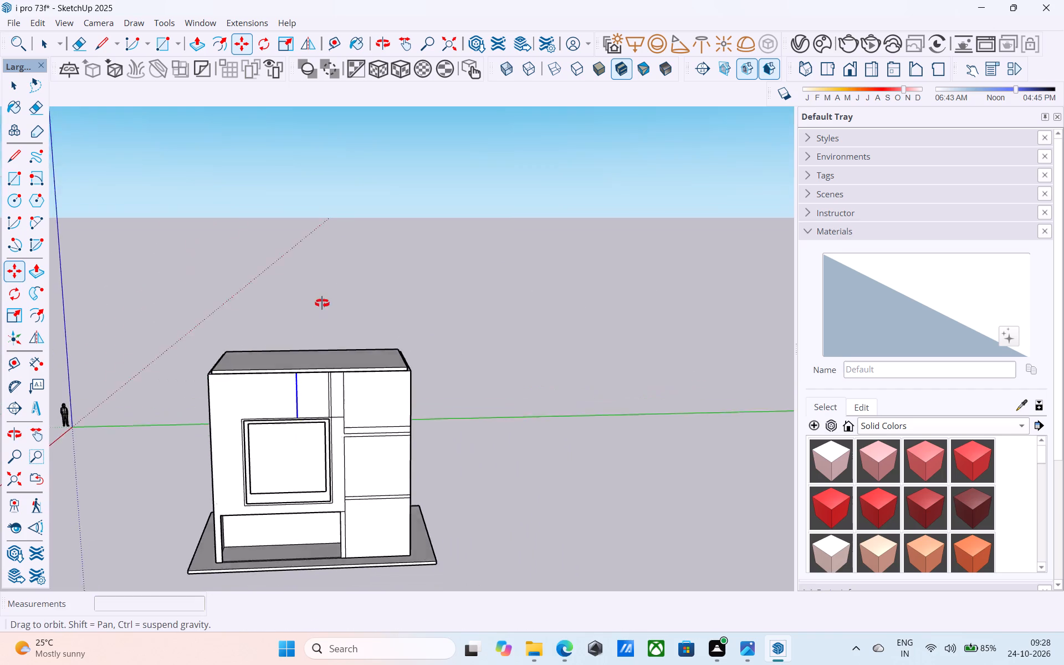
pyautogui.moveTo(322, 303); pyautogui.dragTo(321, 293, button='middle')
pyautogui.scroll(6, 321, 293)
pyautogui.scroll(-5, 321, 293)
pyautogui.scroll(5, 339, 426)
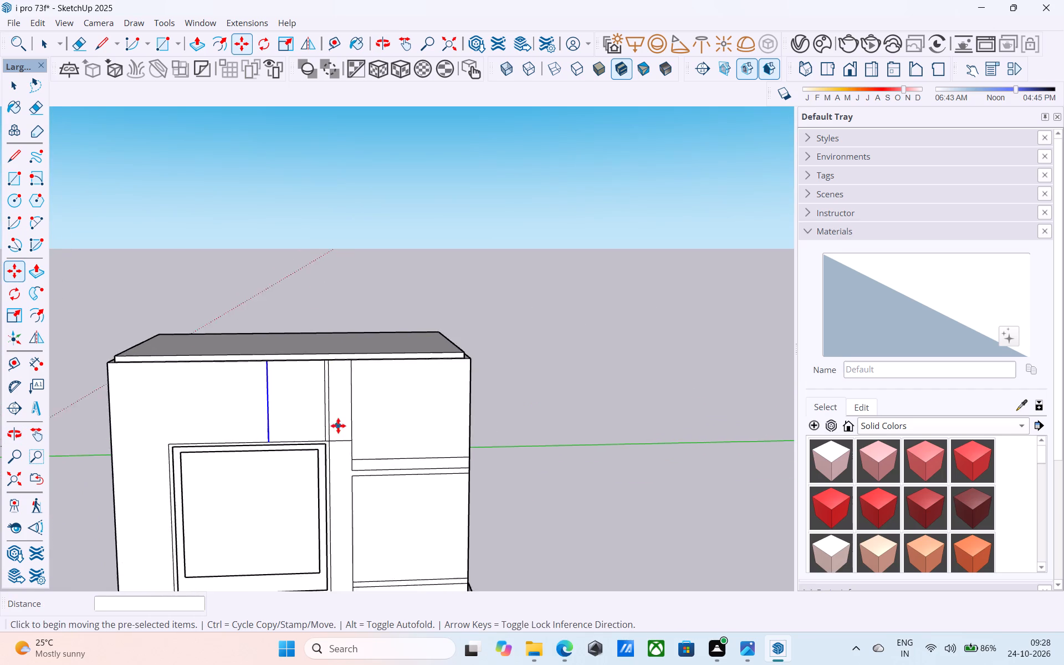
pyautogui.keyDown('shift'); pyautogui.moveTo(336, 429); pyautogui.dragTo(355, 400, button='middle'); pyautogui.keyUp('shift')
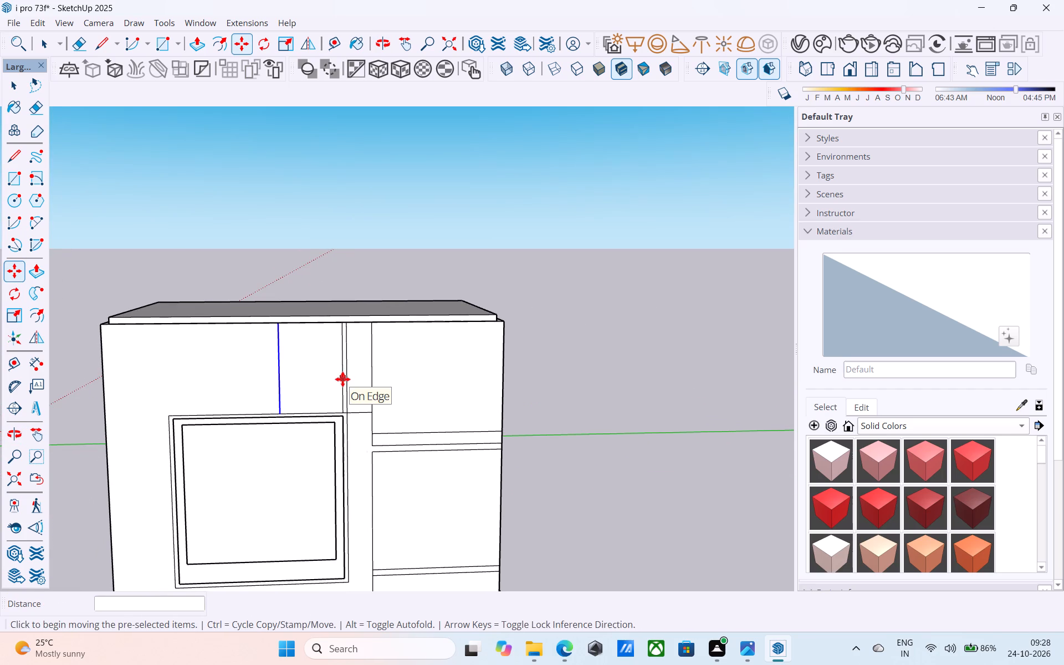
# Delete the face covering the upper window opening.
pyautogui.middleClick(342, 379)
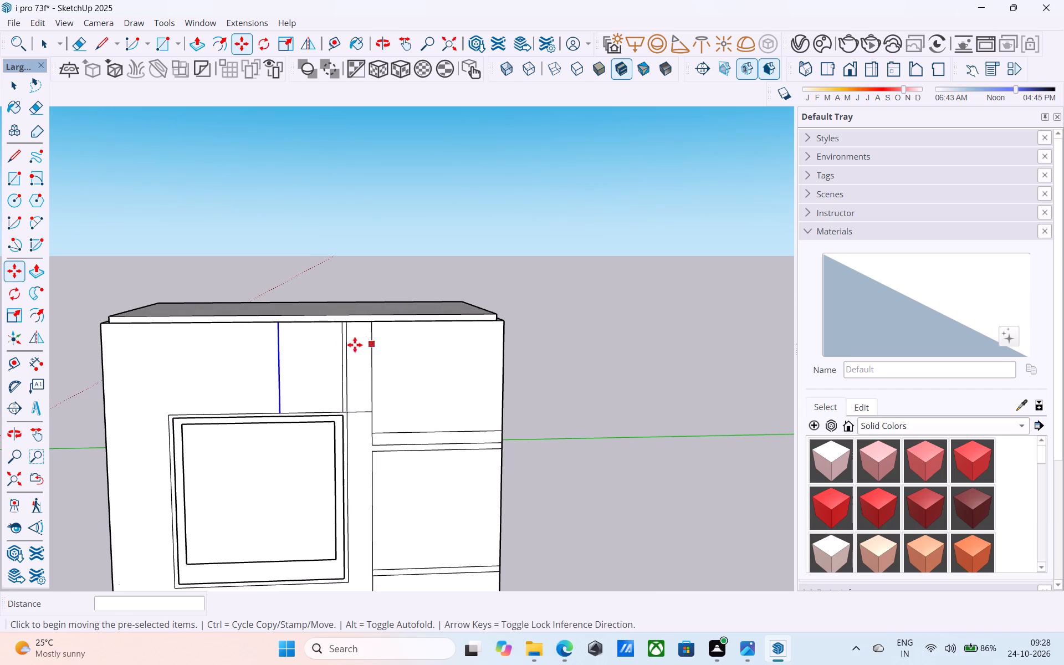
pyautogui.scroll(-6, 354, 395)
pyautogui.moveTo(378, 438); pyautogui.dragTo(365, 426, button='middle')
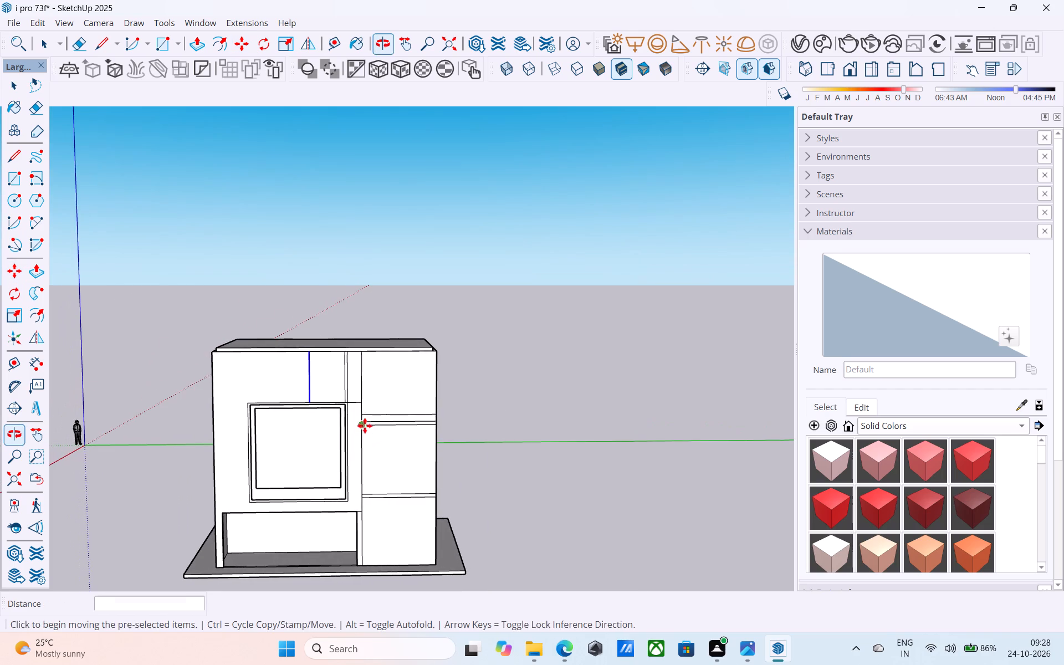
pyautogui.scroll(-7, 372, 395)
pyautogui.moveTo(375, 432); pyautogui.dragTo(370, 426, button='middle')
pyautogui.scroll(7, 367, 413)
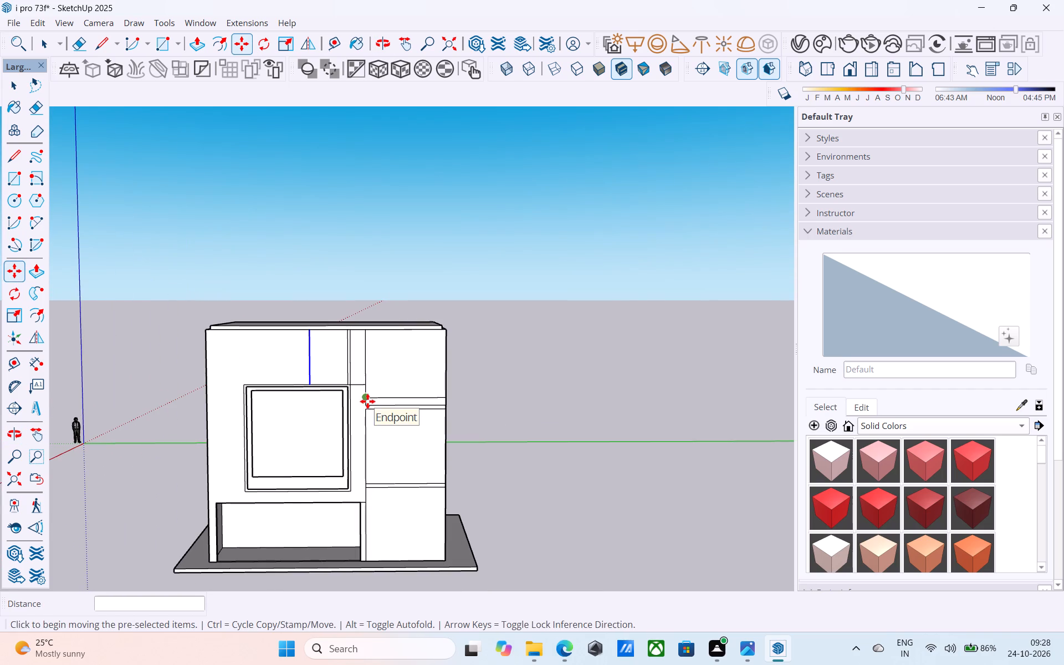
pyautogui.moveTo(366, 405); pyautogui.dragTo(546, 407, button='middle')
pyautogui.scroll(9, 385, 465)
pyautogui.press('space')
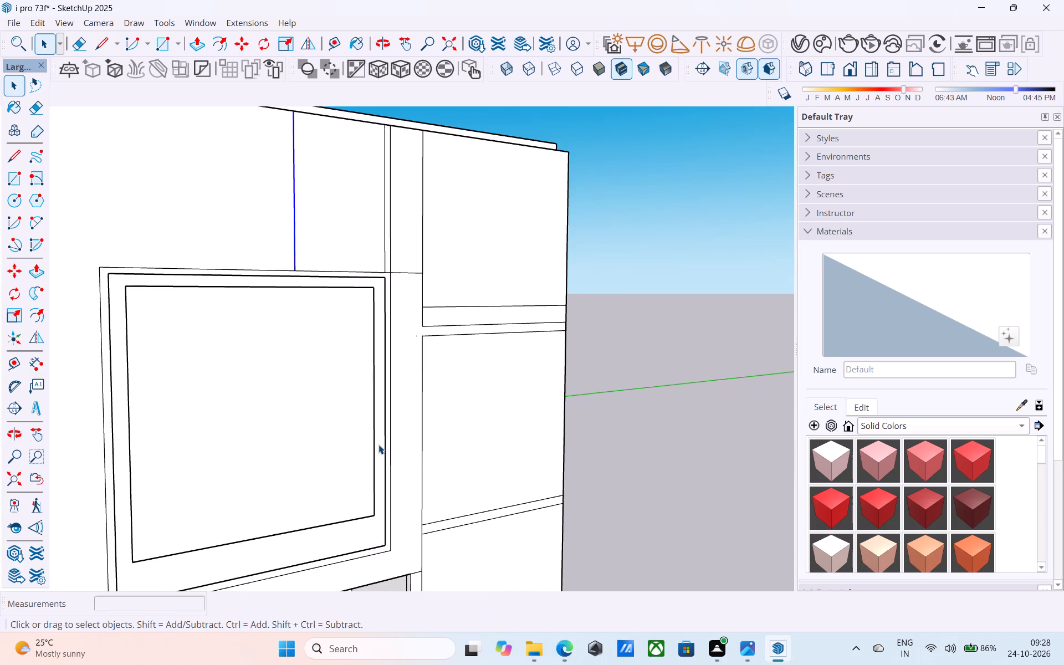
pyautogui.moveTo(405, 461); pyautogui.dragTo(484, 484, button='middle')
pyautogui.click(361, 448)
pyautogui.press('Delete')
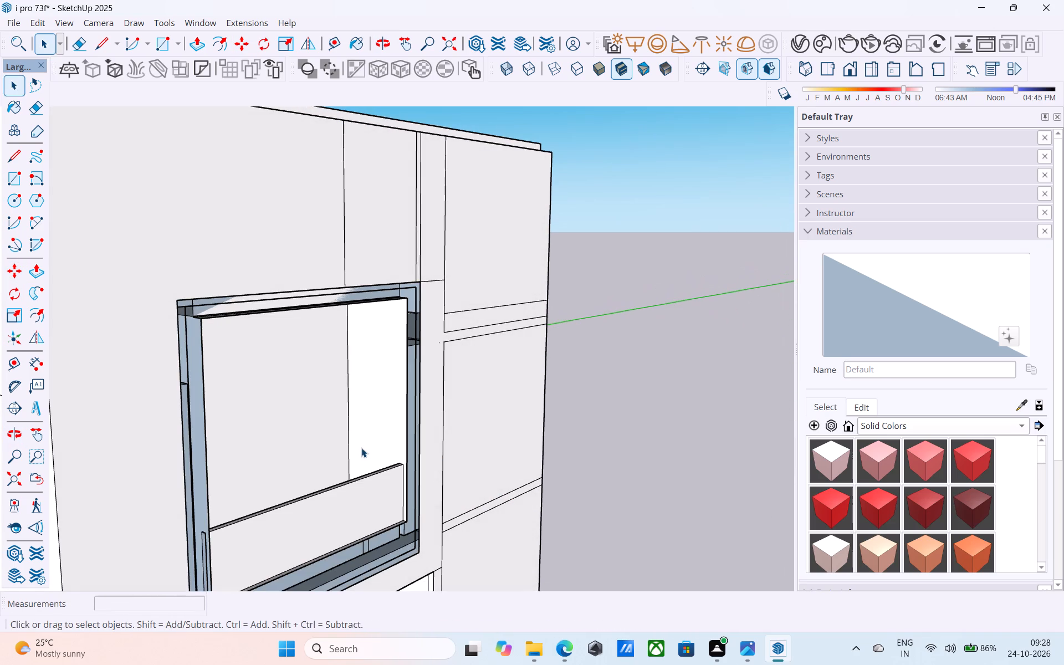
# Undo the face deletion and the preceding edits, including the vertical line copies above the upper window.
pyautogui.scroll(-3, 361, 448)
pyautogui.moveTo(354, 446); pyautogui.dragTo(344, 439, button='middle')
pyautogui.hotkey('ctrl', 'z')
pyautogui.keyDown('ctrl'); pyautogui.moveTo(344, 439); pyautogui.dragTo(285, 440, button='middle'); pyautogui.keyUp('ctrl')
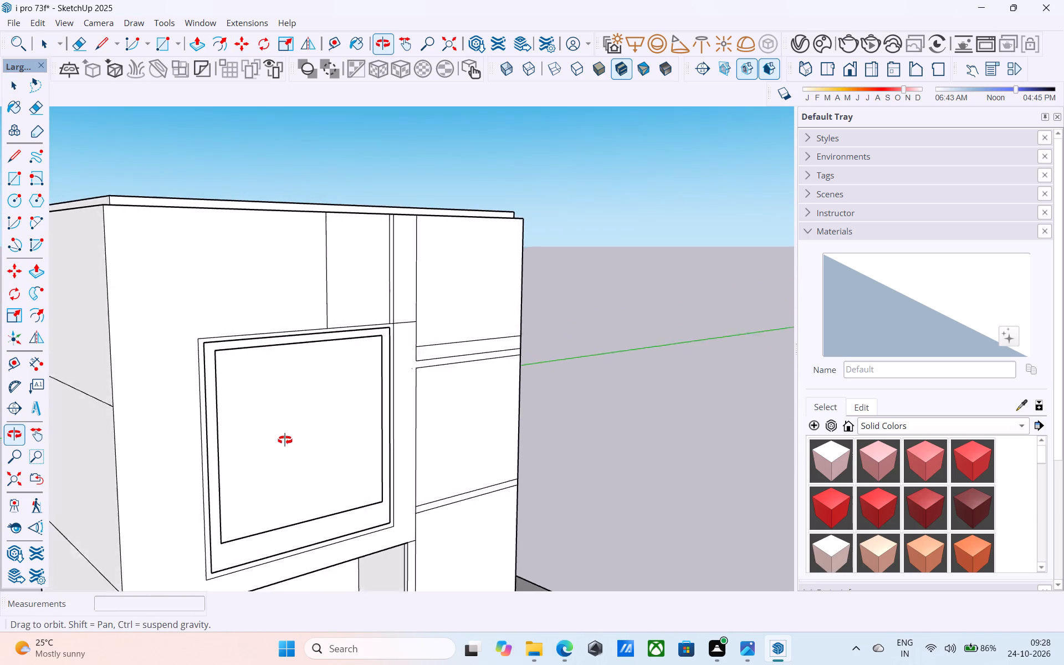
pyautogui.keyDown('ctrl'); pyautogui.moveTo(285, 440); pyautogui.dragTo(197, 438, button='middle'); pyautogui.keyUp('ctrl')
pyautogui.scroll(-5, 207, 411)
pyautogui.moveTo(218, 411); pyautogui.dragTo(216, 458, button='middle')
pyautogui.hotkey('ctrl', 'z')
pyautogui.keyDown('ctrl'); pyautogui.scroll(4, 222, 447); pyautogui.keyUp('ctrl')
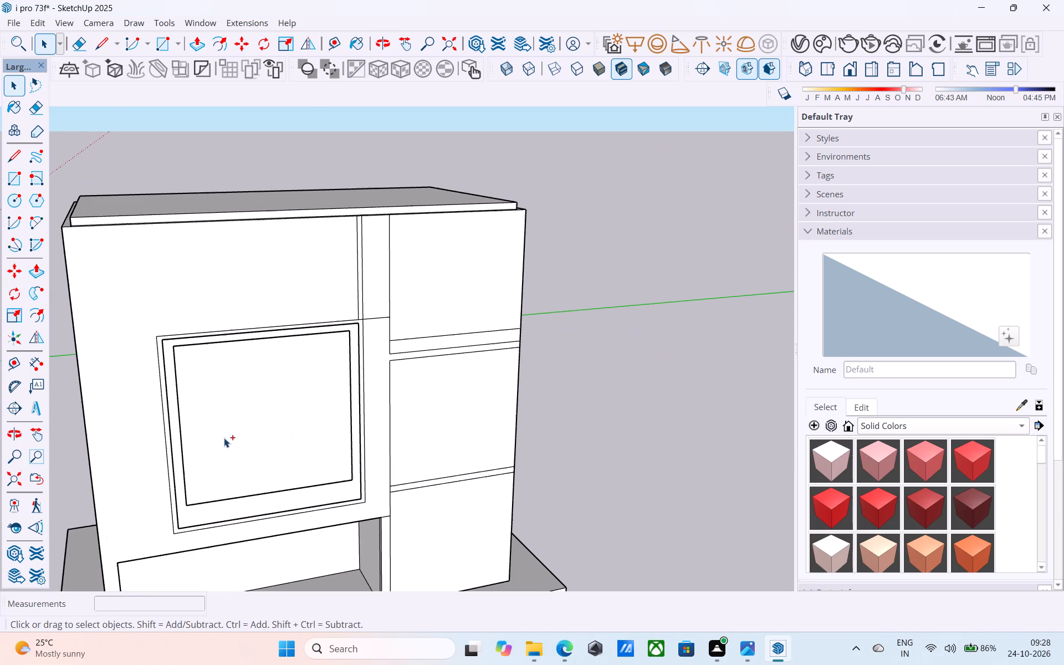
pyautogui.hotkey('ctrl', 'z')
pyautogui.hotkey('ctrl', 'z')
pyautogui.hotkey('ctrl', 'z')
pyautogui.hotkey('ctrl', 'z')
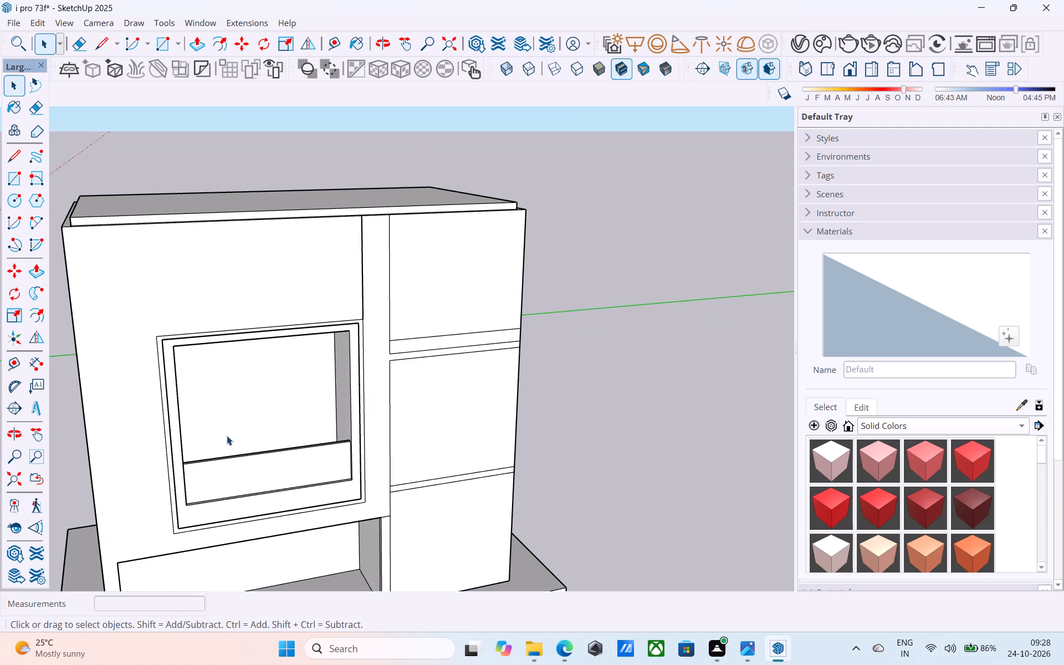
# Push/Pull the upper window opening's jamb nearest the banded side panels about 9" inward to narrow the opening.
pyautogui.moveTo(228, 436); pyautogui.dragTo(419, 434, button='middle')
pyautogui.scroll(1, 418, 398)
pyautogui.click(412, 424)
pyautogui.scroll(3, 411, 423)
pyautogui.press('p')
pyautogui.click(411, 423)
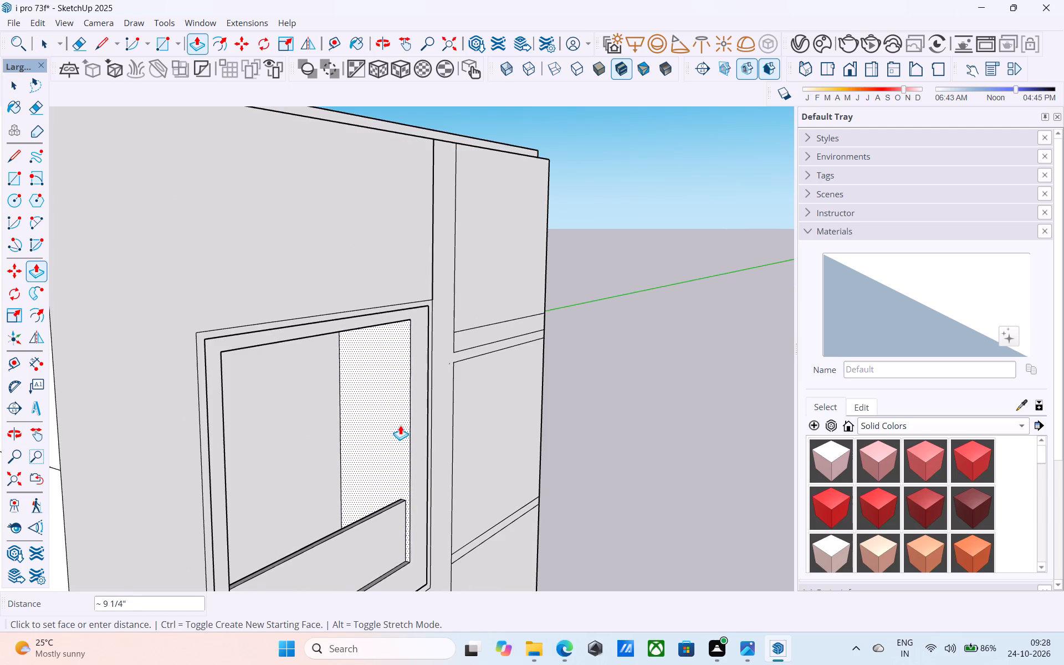
pyautogui.click(396, 427)
pyautogui.press('space')
pyautogui.scroll(4, 415, 415)
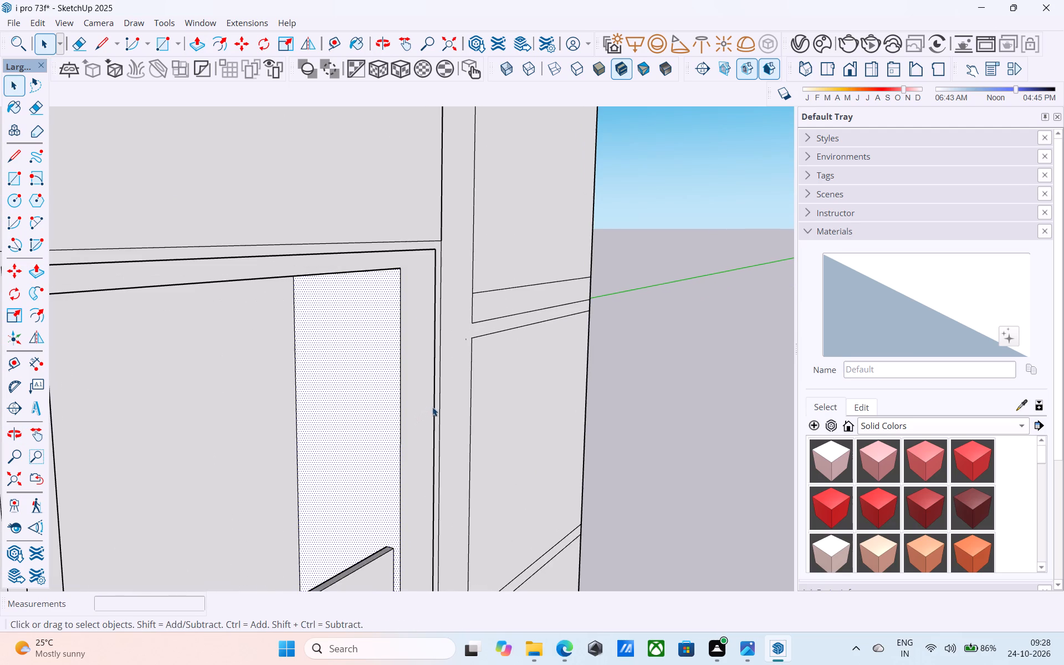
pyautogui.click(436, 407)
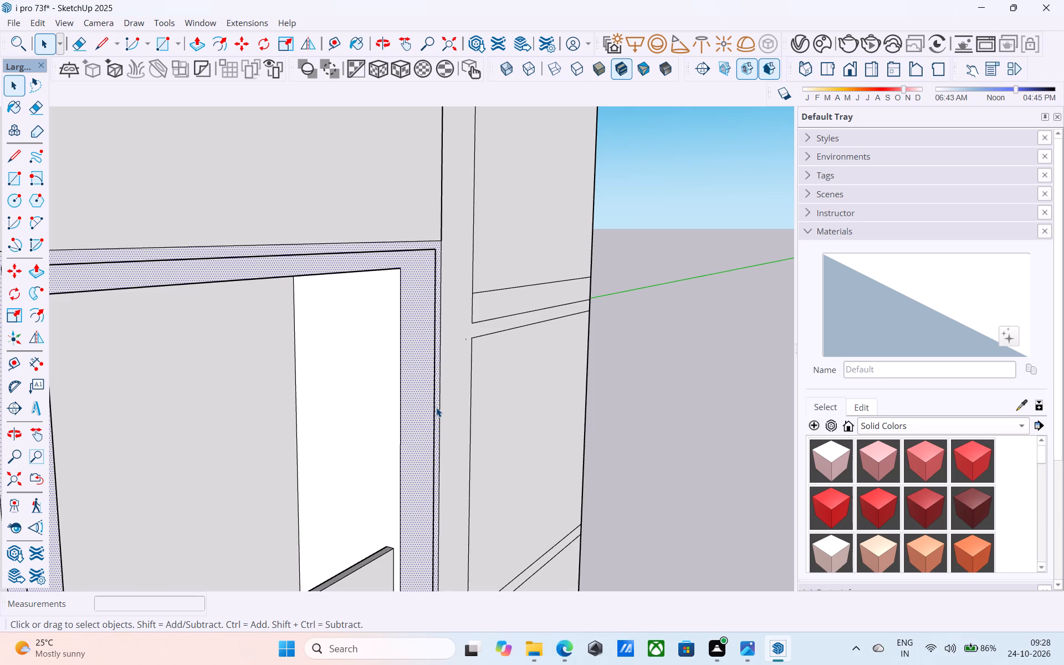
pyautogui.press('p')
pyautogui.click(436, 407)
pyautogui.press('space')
# Copy the two vertical border lines of the window frame beside the narrowed jamb 6" toward the opening.
pyautogui.scroll(-6, 407, 427)
pyautogui.moveTo(406, 427); pyautogui.dragTo(343, 443, button='middle')
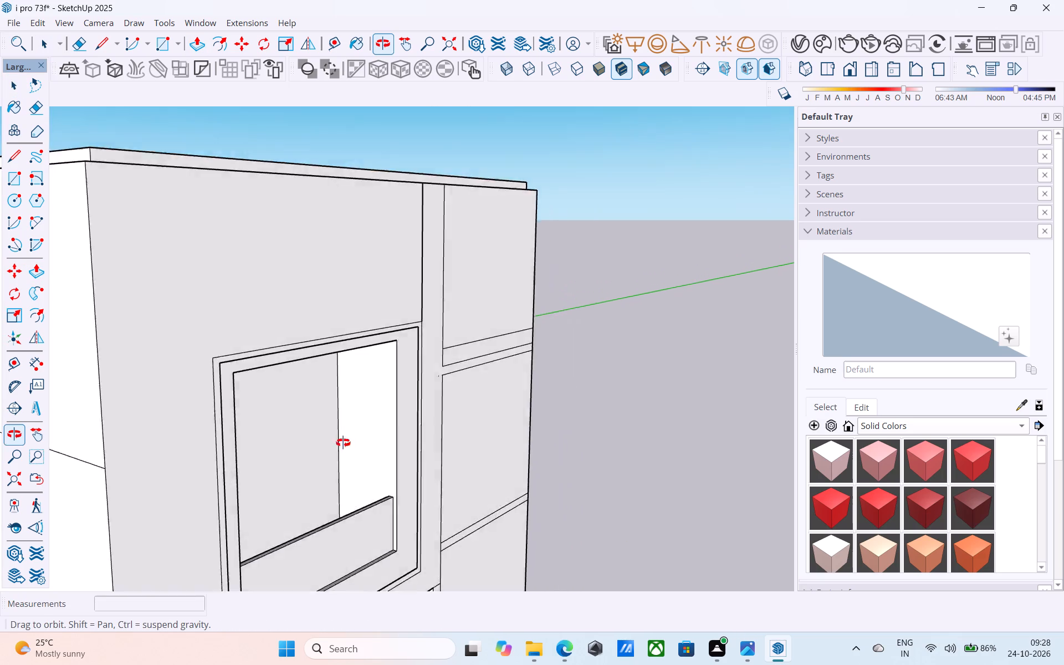
pyautogui.moveTo(343, 443); pyautogui.dragTo(195, 447, button='middle')
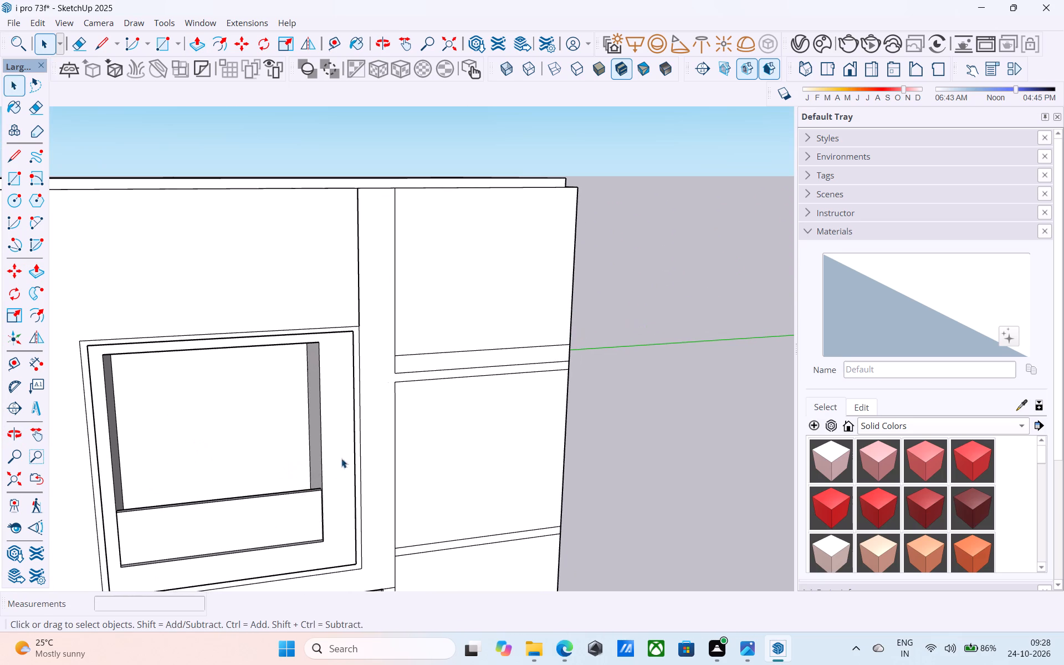
pyautogui.scroll(4, 351, 451)
pyautogui.click(356, 452)
pyautogui.keyDown('shift'); pyautogui.click(367, 453); pyautogui.keyUp('shift')
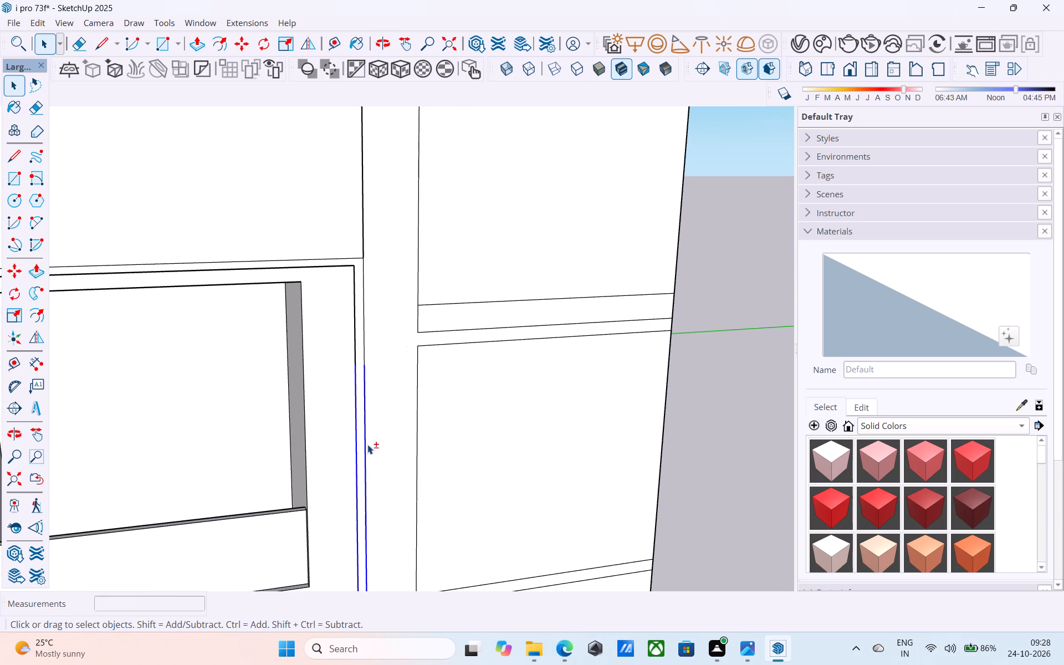
pyautogui.keyDown('shift'); pyautogui.click(355, 335); pyautogui.keyUp('shift')
pyautogui.keyDown('shift'); pyautogui.click(364, 342); pyautogui.keyUp('shift')
pyautogui.keyDown('shift'); pyautogui.scroll(-6, 346, 286); pyautogui.keyUp('shift')
pyautogui.keyDown('shift'); pyautogui.scroll(3, 359, 287); pyautogui.keyUp('shift')
pyautogui.keyDown('shift'); pyautogui.scroll(-1, 359, 287); pyautogui.keyUp('shift')
pyautogui.keyDown('shift'); pyautogui.scroll(3, 360, 287); pyautogui.keyUp('shift')
pyautogui.keyDown('shift'); pyautogui.click(350, 282); pyautogui.keyUp('shift')
pyautogui.keyDown('shift'); pyautogui.scroll(-3, 346, 262); pyautogui.keyUp('shift')
pyautogui.keyDown('shift'); pyautogui.scroll(1, 346, 262); pyautogui.keyUp('shift')
pyautogui.keyDown('shift'); pyautogui.scroll(-3, 346, 262); pyautogui.keyUp('shift')
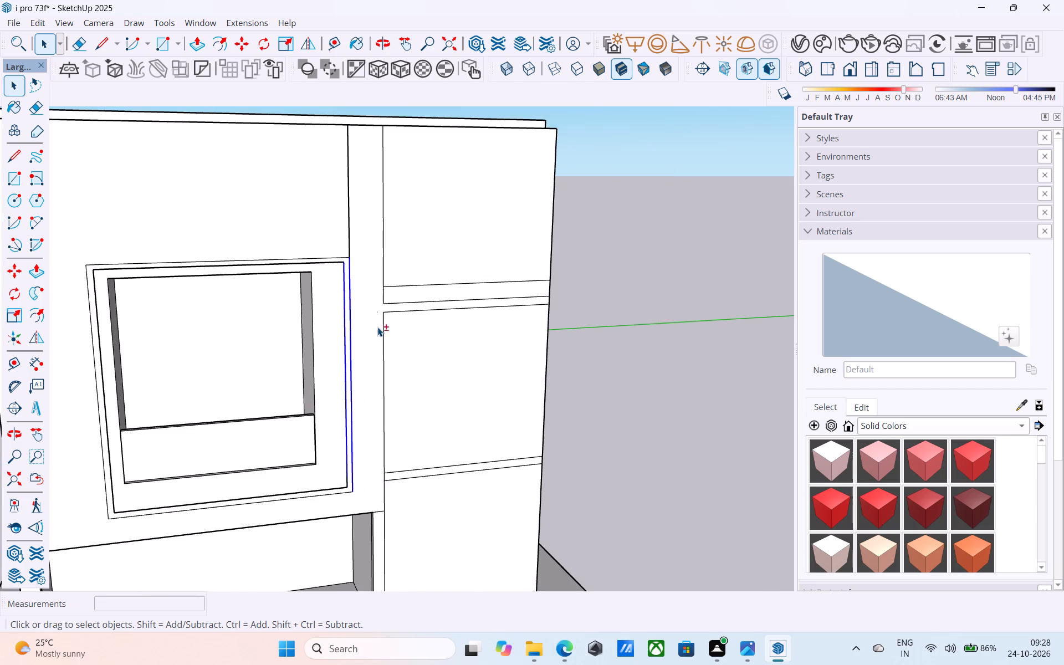
pyautogui.keyDown('shift'); pyautogui.moveTo(375, 429); pyautogui.dragTo(349, 339, button='middle'); pyautogui.keyUp('shift')
pyautogui.keyDown('shift'); pyautogui.scroll(3, 319, 406); pyautogui.keyUp('shift')
pyautogui.keyDown('shift'); pyautogui.scroll(-1, 319, 407); pyautogui.keyUp('shift')
pyautogui.keyDown('shift'); pyautogui.scroll(6, 319, 407); pyautogui.keyUp('shift')
pyautogui.keyDown('shift'); pyautogui.click(325, 383); pyautogui.keyUp('shift')
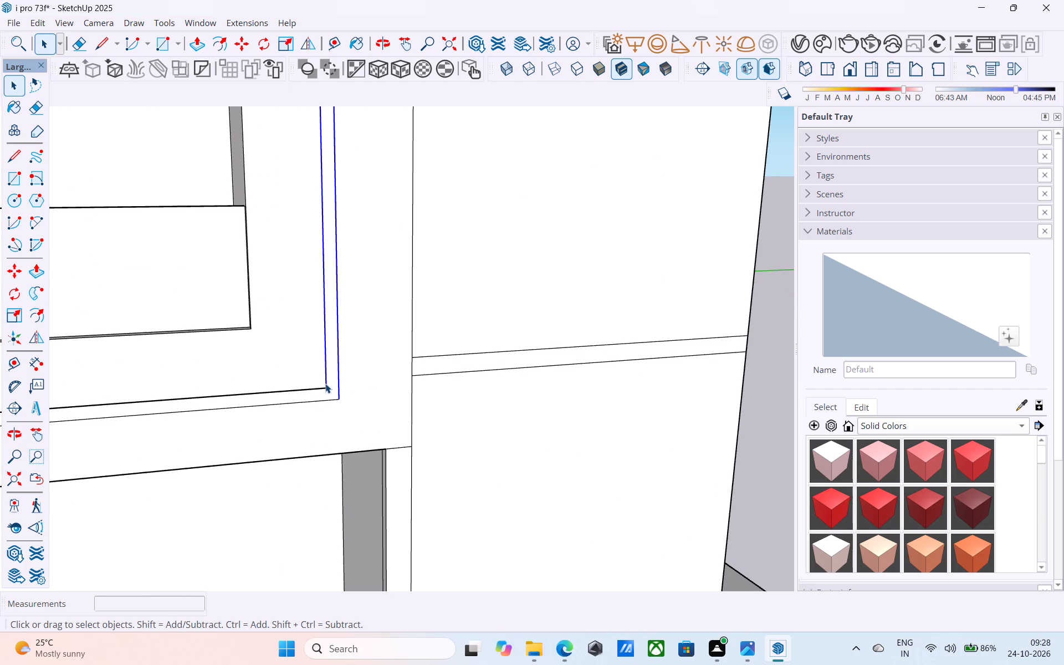
pyautogui.press('m')
pyautogui.click(337, 398)
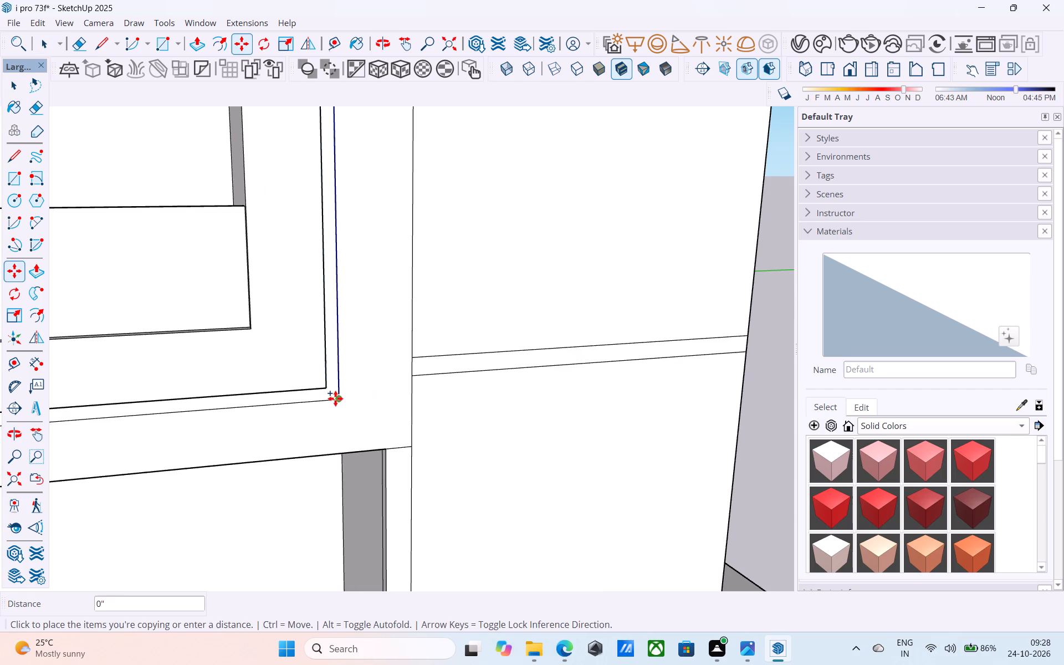
pyautogui.click(315, 402)
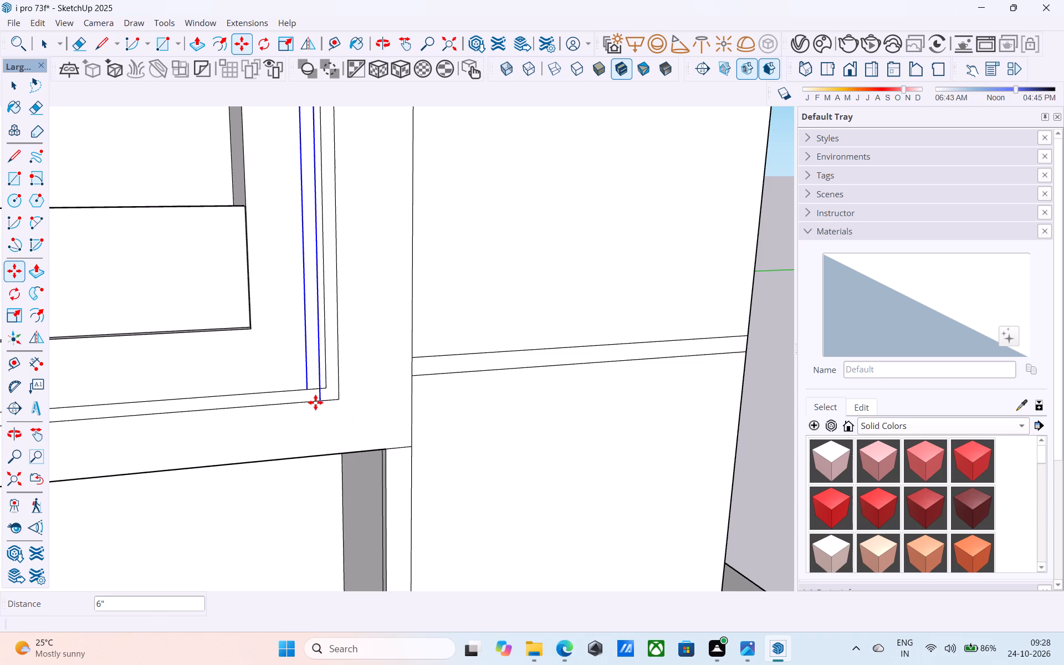
# Erase the old border line remnants outside the copied lines at the window frame's lower corner.
pyautogui.press('e')
pyautogui.click(324, 386)
pyautogui.moveTo(326, 386); pyautogui.dragTo(335, 415)
pyautogui.moveTo(342, 395); pyautogui.dragTo(336, 388)
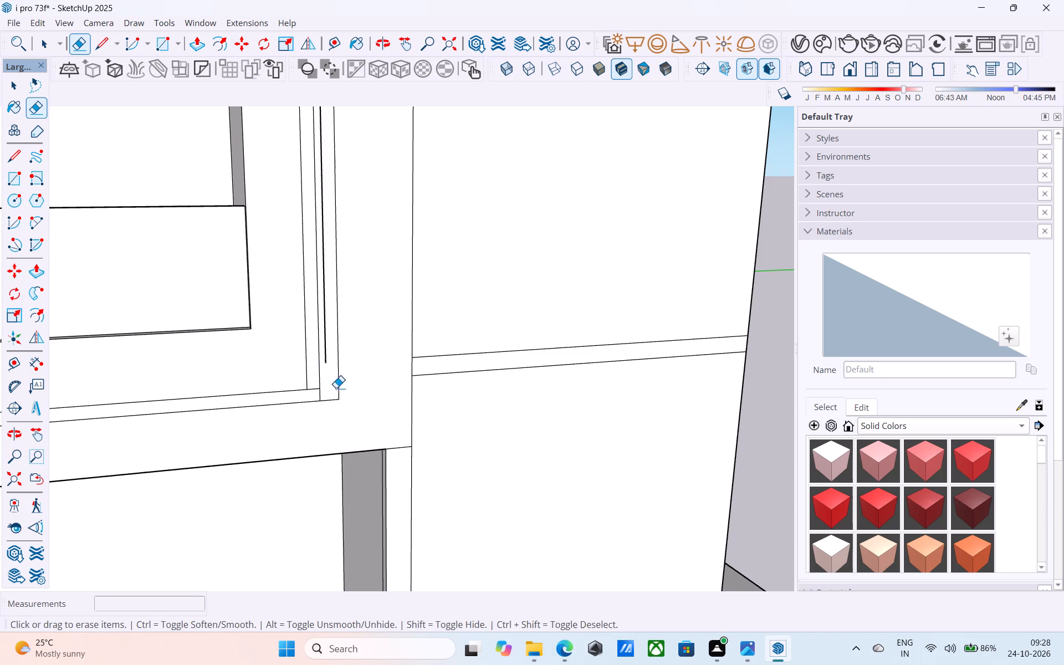
pyautogui.moveTo(336, 388); pyautogui.dragTo(336, 387)
pyautogui.moveTo(330, 367); pyautogui.dragTo(325, 364)
pyautogui.moveTo(331, 382); pyautogui.dragTo(325, 428)
pyautogui.click(316, 391)
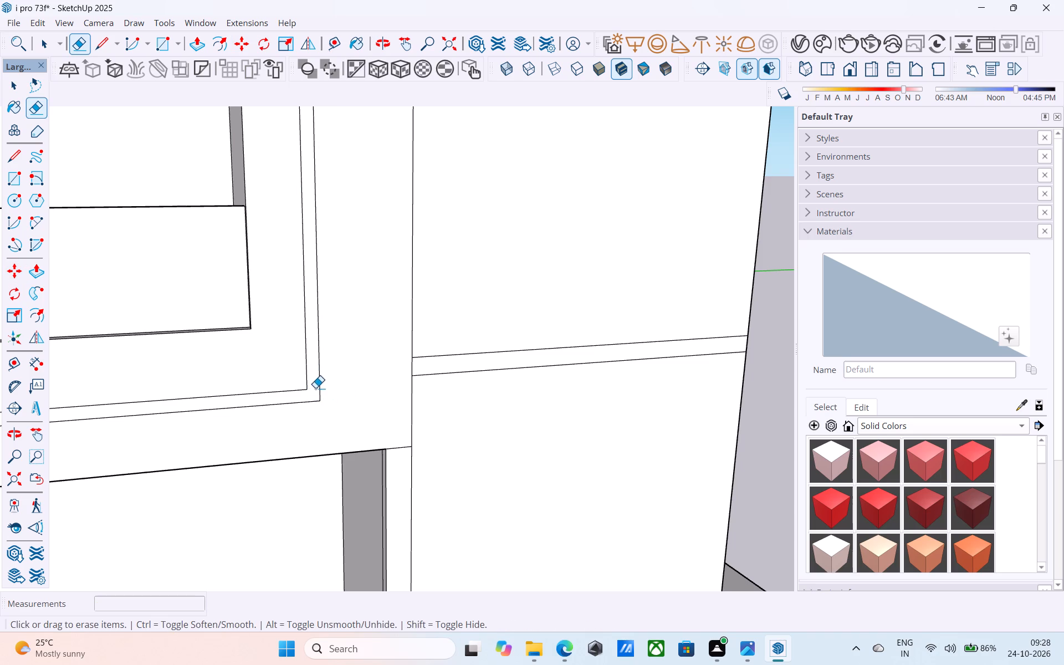
# Erase the old border lines and short segments outside the copied lines at the window frame's upper corner.
pyautogui.scroll(-9, 318, 359)
pyautogui.keyDown('shift'); pyautogui.moveTo(314, 378); pyautogui.dragTo(309, 536, button='middle'); pyautogui.keyUp('shift')
pyautogui.scroll(14, 320, 314)
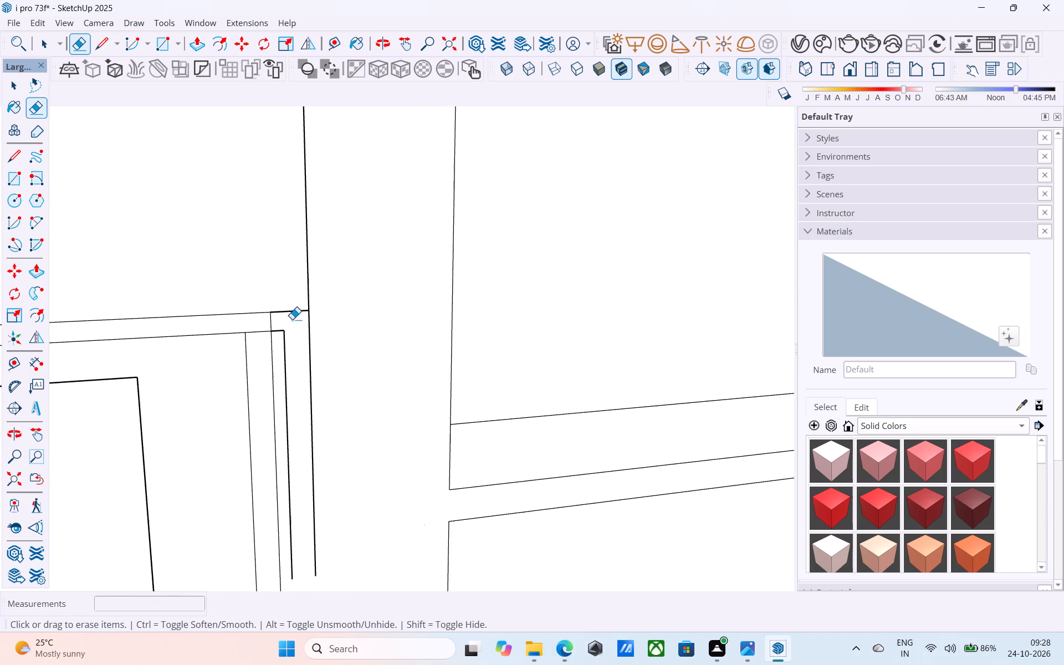
pyautogui.moveTo(289, 318); pyautogui.dragTo(287, 310)
pyautogui.moveTo(278, 326); pyautogui.dragTo(279, 341)
pyautogui.click(282, 313)
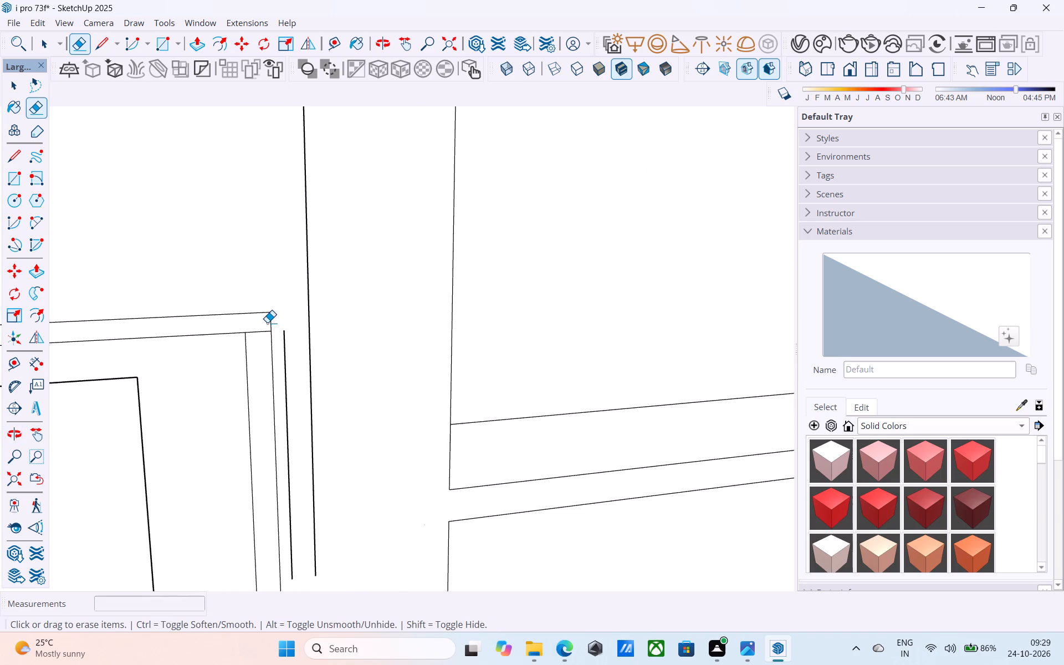
pyautogui.click(262, 329)
pyautogui.click(287, 338)
# Erase the leftover vertical line running from the roof edge down beside the window frame.
pyautogui.scroll(-12, 299, 390)
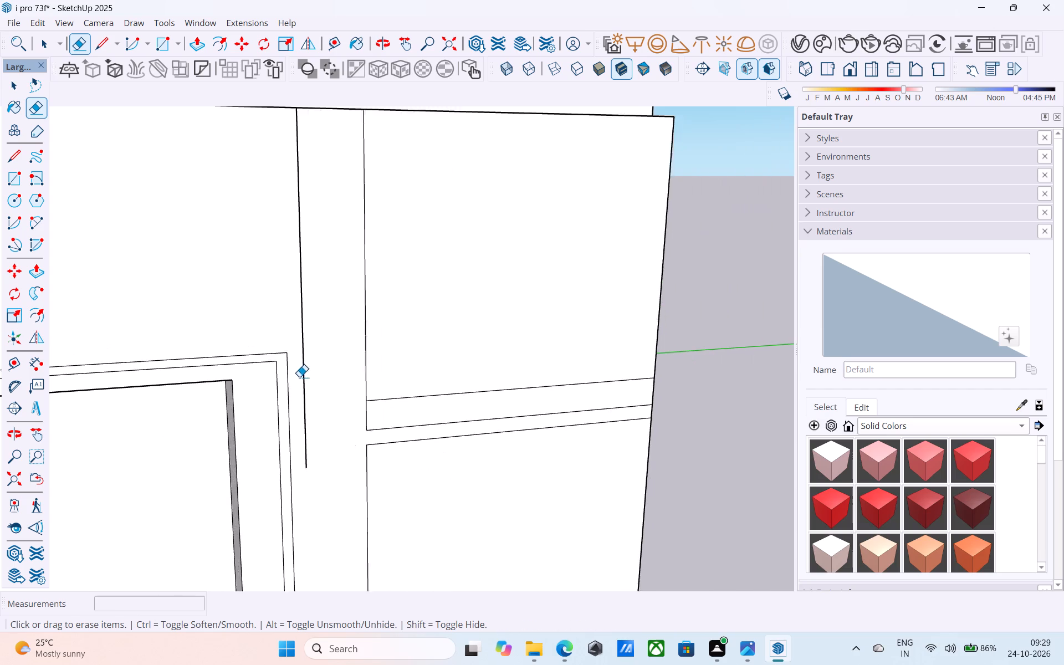
pyautogui.scroll(-5, 313, 400)
pyautogui.keyDown('shift'); pyautogui.moveTo(318, 409); pyautogui.dragTo(266, 434, button='middle'); pyautogui.keyUp('shift')
pyautogui.keyDown('shift'); pyautogui.moveTo(316, 408); pyautogui.dragTo(315, 397, button='middle'); pyautogui.keyUp('shift')
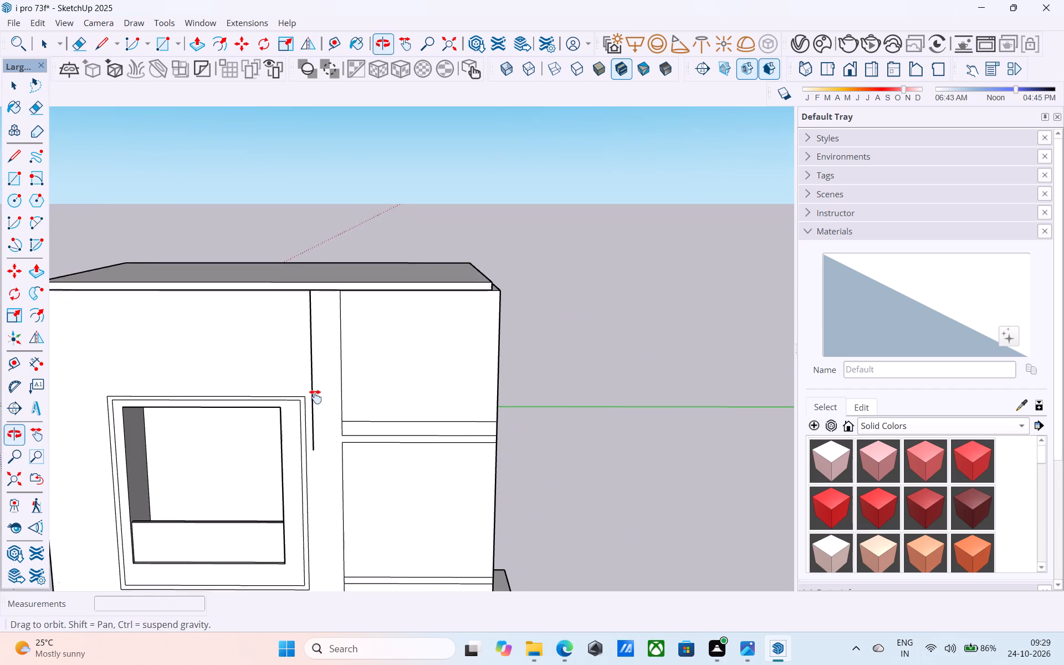
pyautogui.keyDown('shift'); pyautogui.moveTo(315, 397); pyautogui.dragTo(318, 390, button='middle'); pyautogui.keyUp('shift')
pyautogui.scroll(1, 318, 390)
pyautogui.moveTo(318, 385); pyautogui.dragTo(312, 380)
pyautogui.click(312, 432)
# Copy the short horizontal edge at the ground-floor opening's upper corner 9" upward.
pyautogui.keyDown('shift'); pyautogui.moveTo(316, 432); pyautogui.dragTo(314, 367, button='middle'); pyautogui.keyUp('shift')
pyautogui.keyDown('shift'); pyautogui.moveTo(315, 383); pyautogui.dragTo(315, 377, button='middle'); pyautogui.keyUp('shift')
pyautogui.moveTo(315, 377); pyautogui.dragTo(323, 381, button='middle')
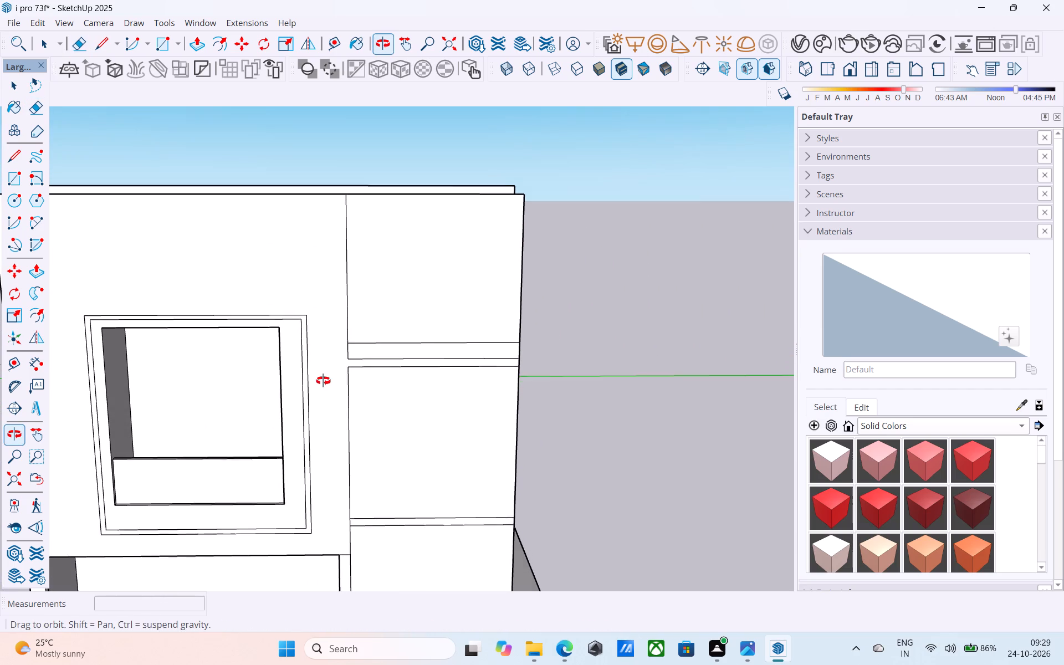
pyautogui.moveTo(323, 381); pyautogui.dragTo(325, 382, button='middle')
pyautogui.scroll(-4, 321, 371)
pyautogui.moveTo(318, 462); pyautogui.dragTo(323, 442, button='middle')
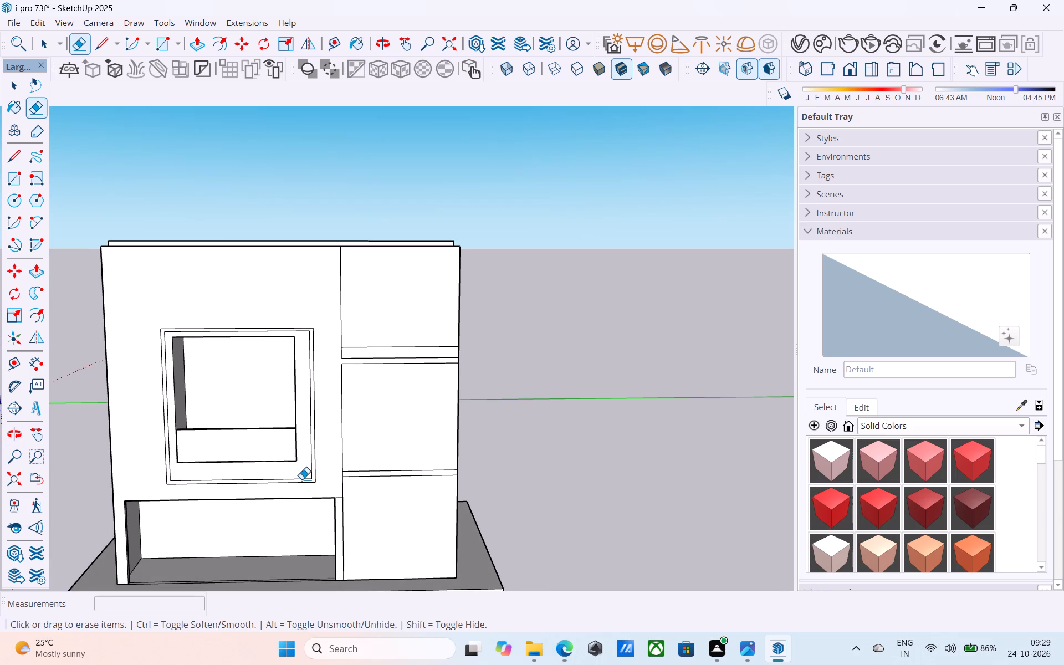
pyautogui.press('l')
pyautogui.scroll(5, 309, 523)
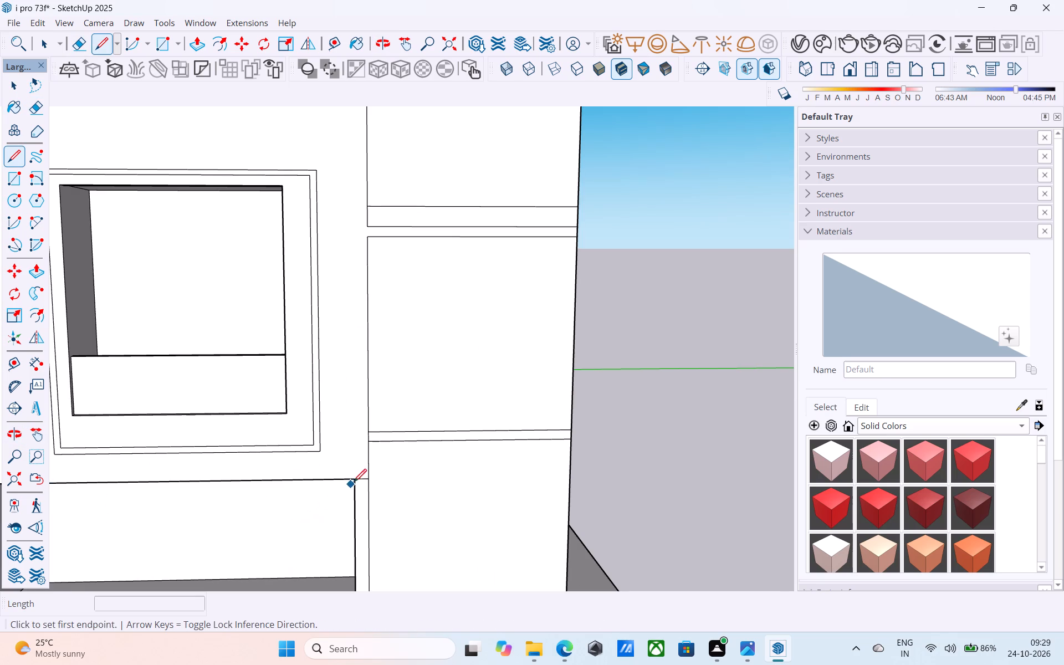
pyautogui.press('space')
pyautogui.click(361, 477)
pyautogui.click(361, 478)
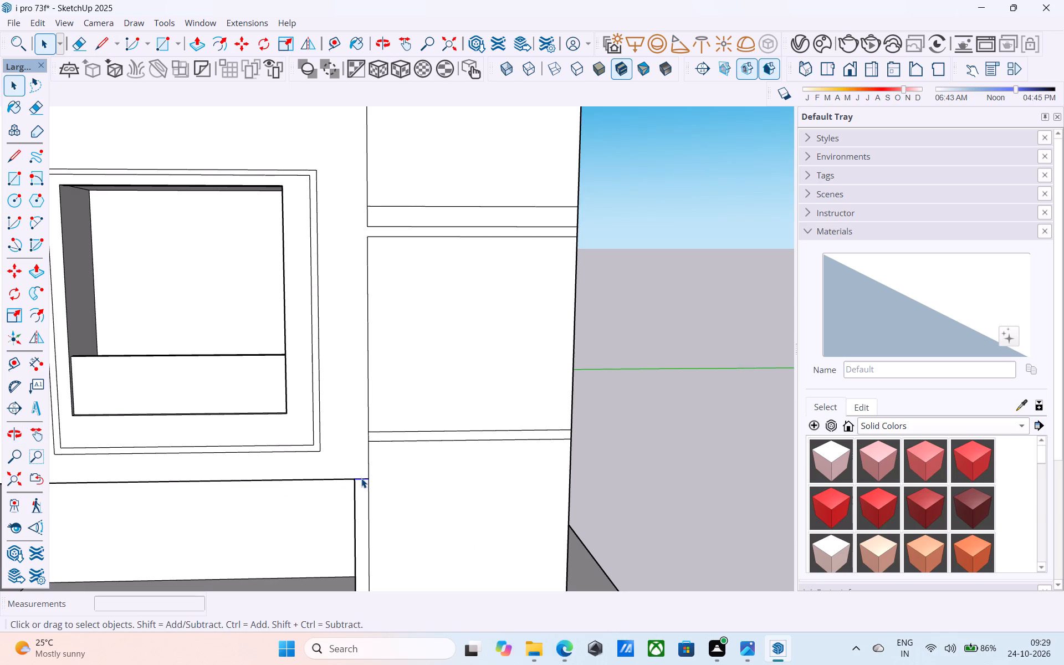
pyautogui.press('m')
pyautogui.click(367, 479)
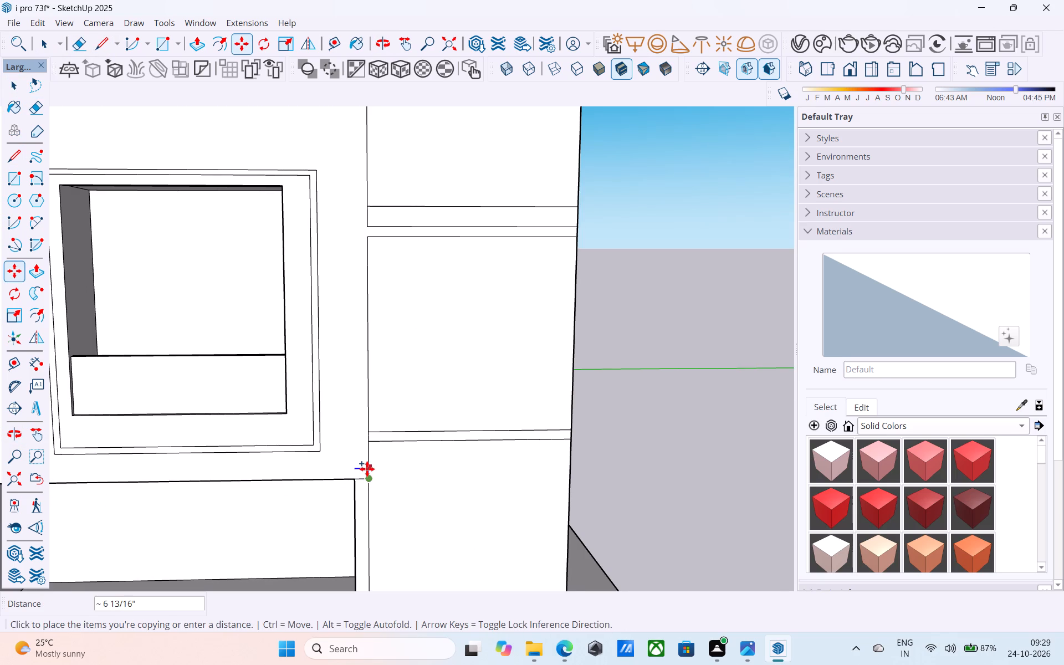
pyautogui.press('9')
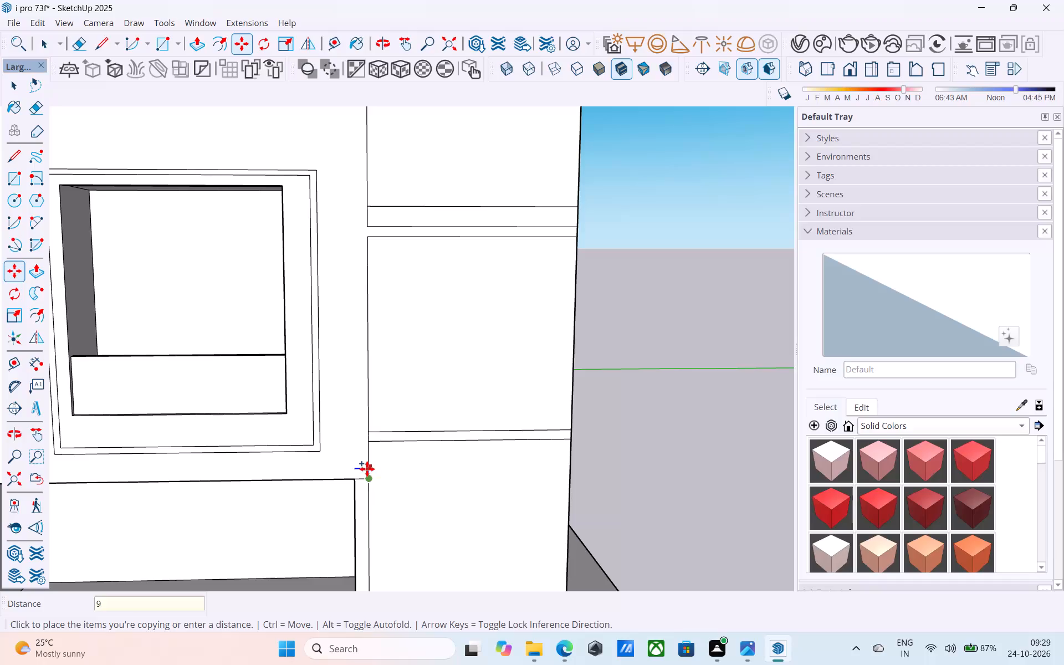
pyautogui.hotkey('shift', '"')
pyautogui.press('Return')
pyautogui.press('space')
# Draw a horizontal line about 20' 6" long from the copied edge's end to the far edge of the facade.
pyautogui.write('l')
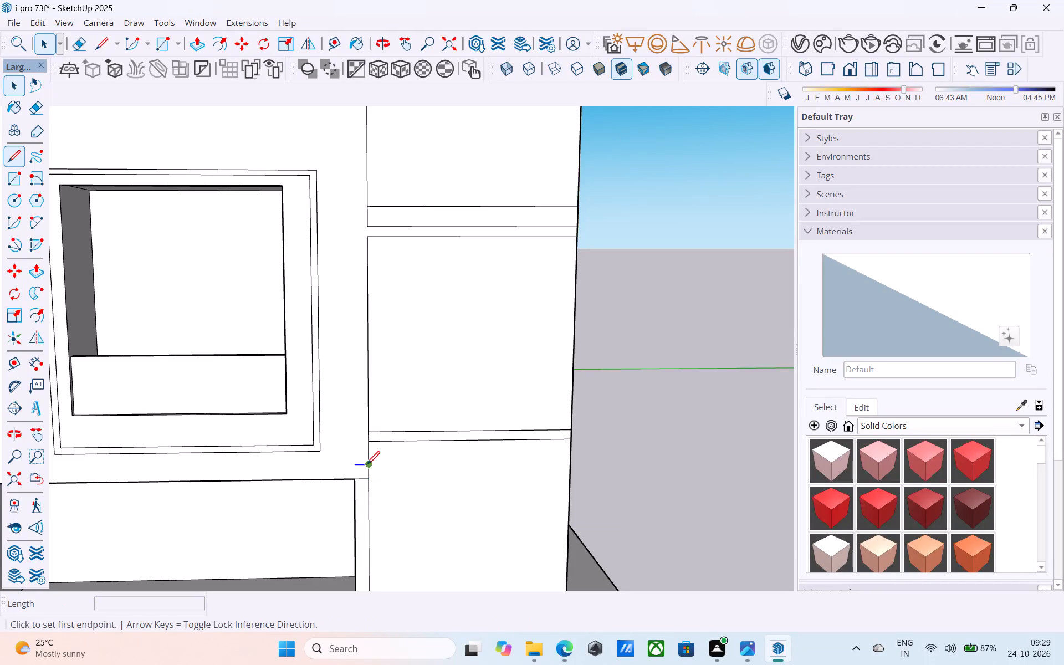
pyautogui.click(367, 465)
pyautogui.scroll(-5, 239, 467)
pyautogui.keyDown('shift'); pyautogui.moveTo(236, 468); pyautogui.dragTo(439, 468, button='middle'); pyautogui.keyUp('shift')
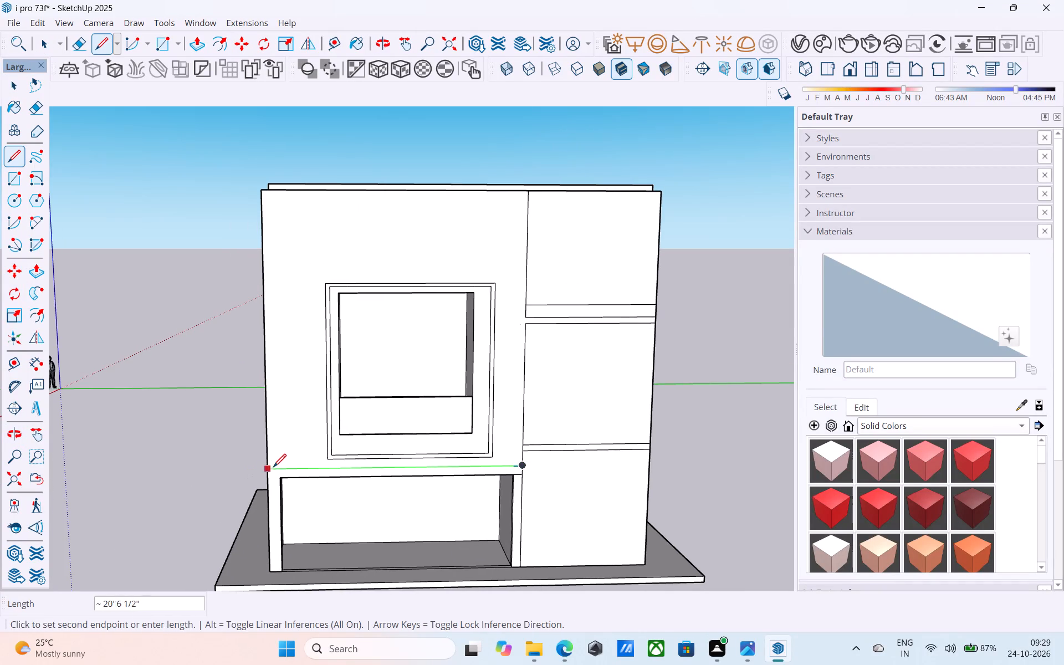
pyautogui.click(268, 467)
# Push/Pull the thin strip above the ground-floor opening outward by 1' to form a projecting ledge.
pyautogui.keyDown('shift'); pyautogui.moveTo(501, 464); pyautogui.dragTo(371, 467, button='middle'); pyautogui.keyUp('shift')
pyautogui.scroll(4, 375, 469)
pyautogui.press('space')
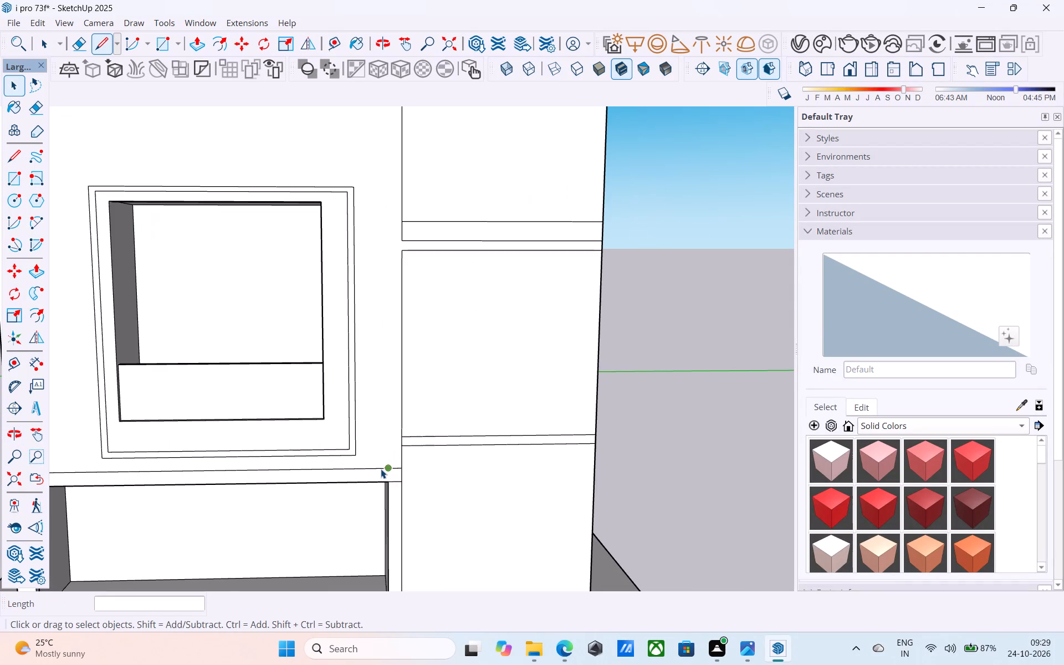
pyautogui.click(383, 468)
pyautogui.click(384, 468)
pyautogui.click(386, 475)
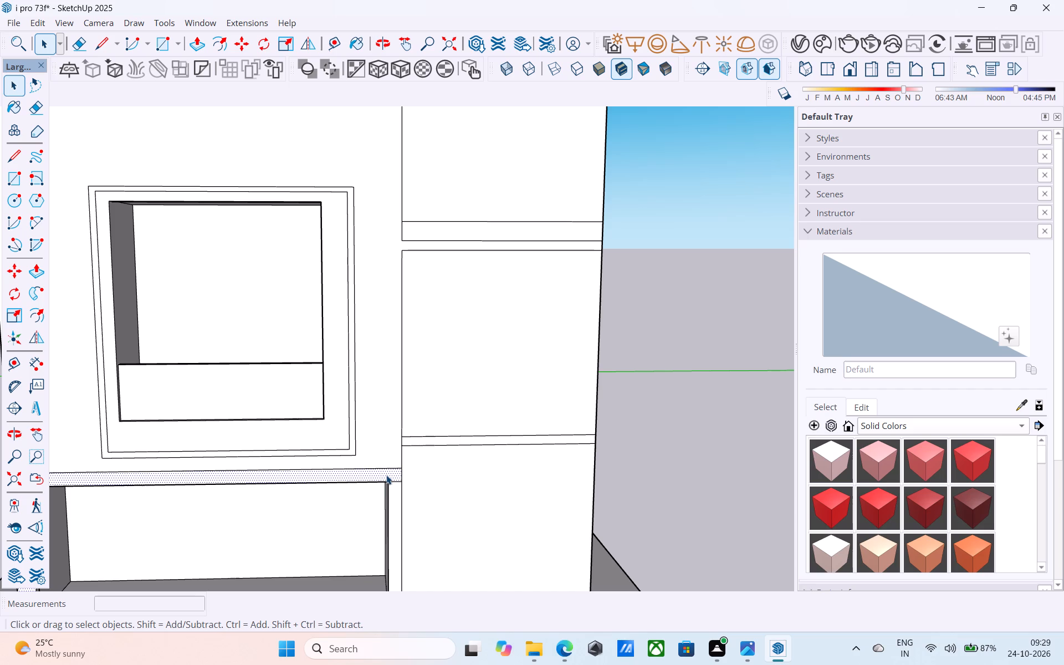
pyautogui.press('p')
pyautogui.click(386, 475)
pyautogui.write("1'")
pyautogui.press('Return')
pyautogui.press('space')
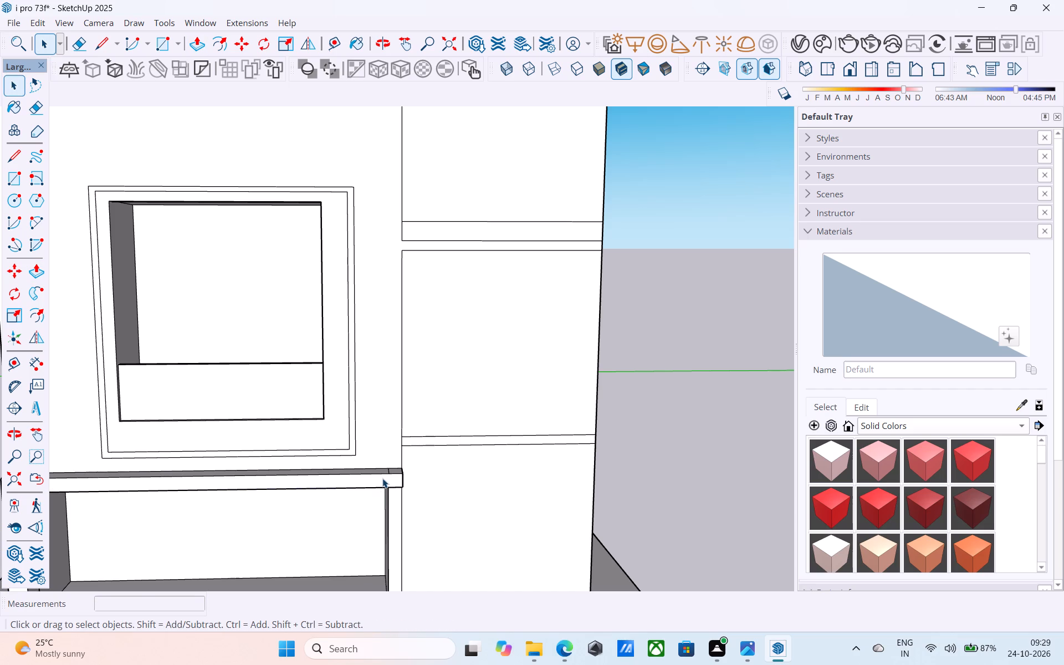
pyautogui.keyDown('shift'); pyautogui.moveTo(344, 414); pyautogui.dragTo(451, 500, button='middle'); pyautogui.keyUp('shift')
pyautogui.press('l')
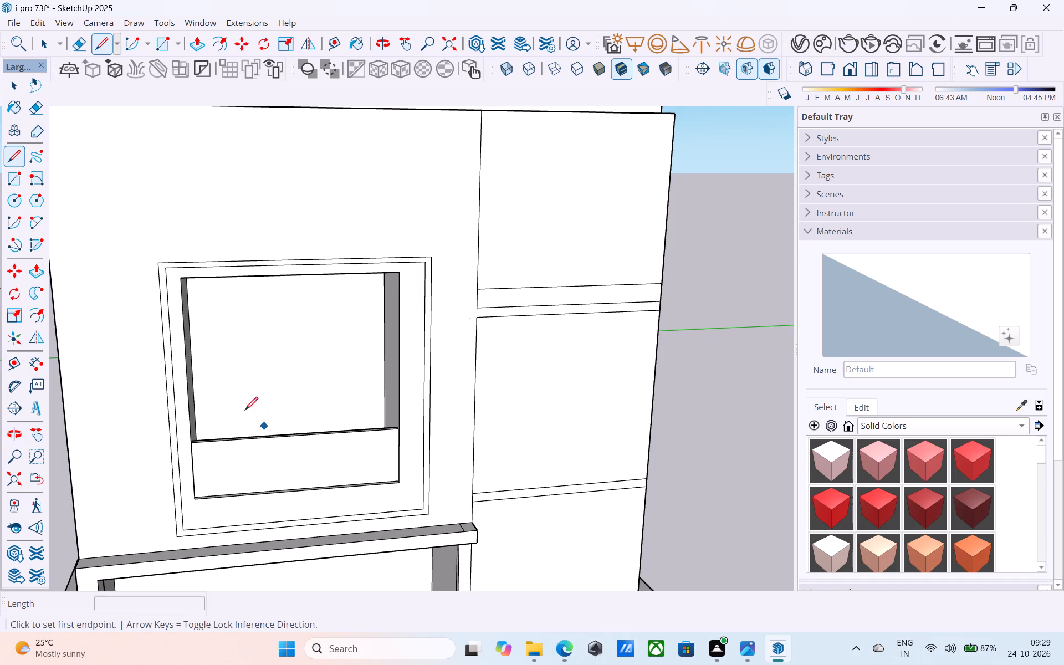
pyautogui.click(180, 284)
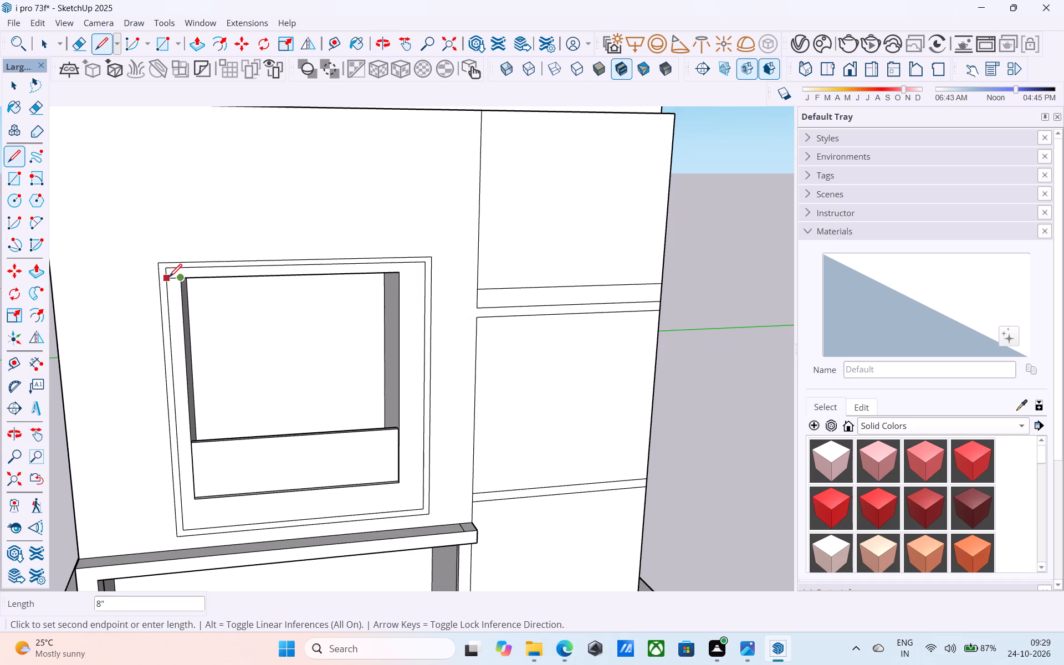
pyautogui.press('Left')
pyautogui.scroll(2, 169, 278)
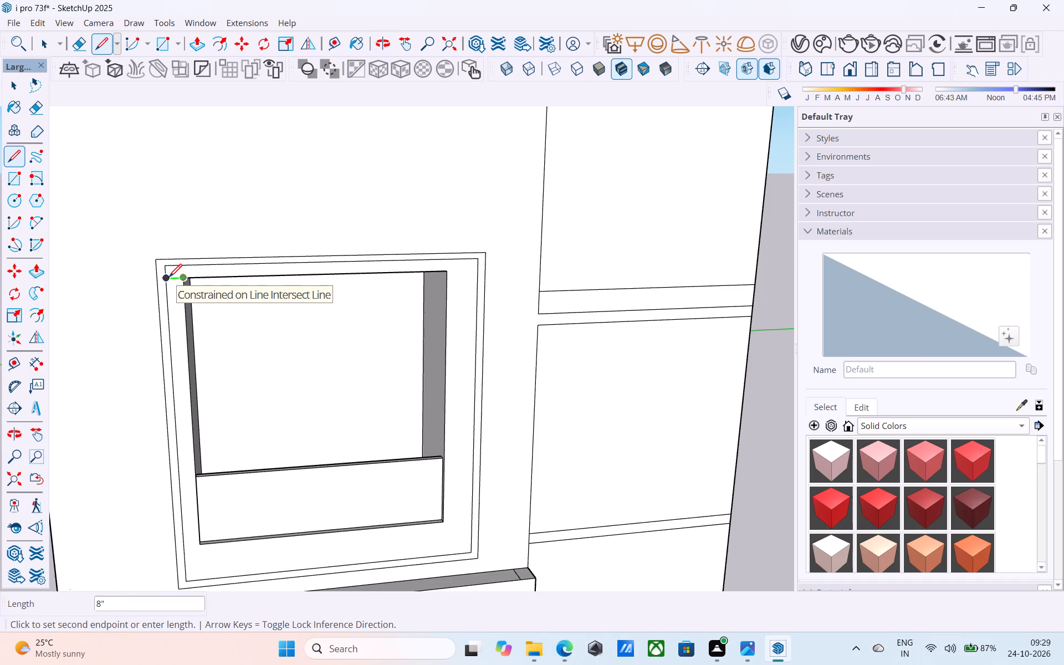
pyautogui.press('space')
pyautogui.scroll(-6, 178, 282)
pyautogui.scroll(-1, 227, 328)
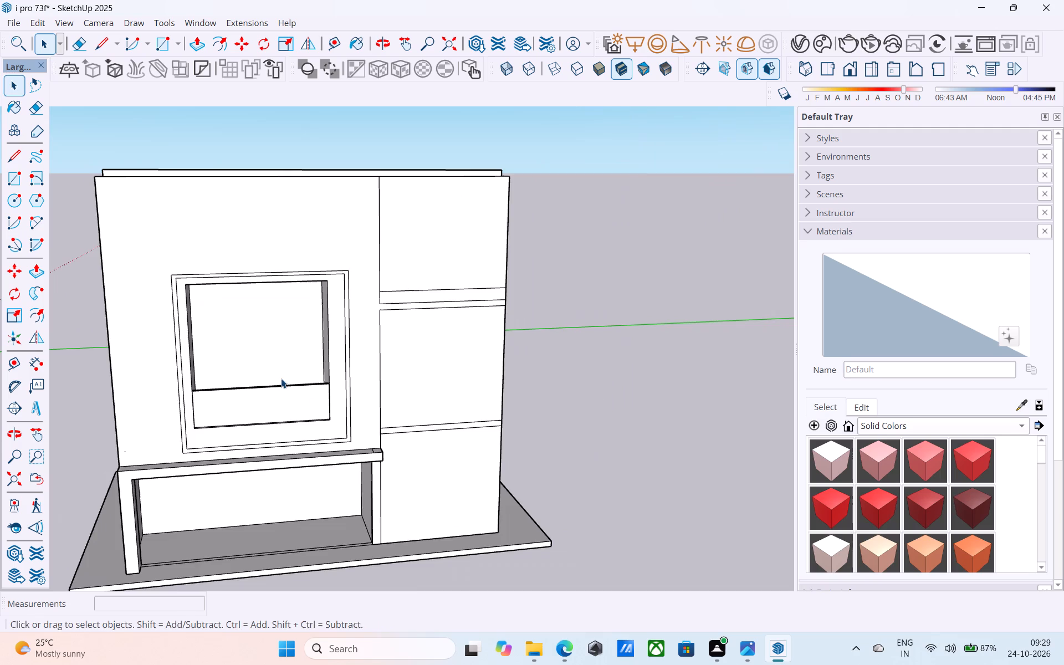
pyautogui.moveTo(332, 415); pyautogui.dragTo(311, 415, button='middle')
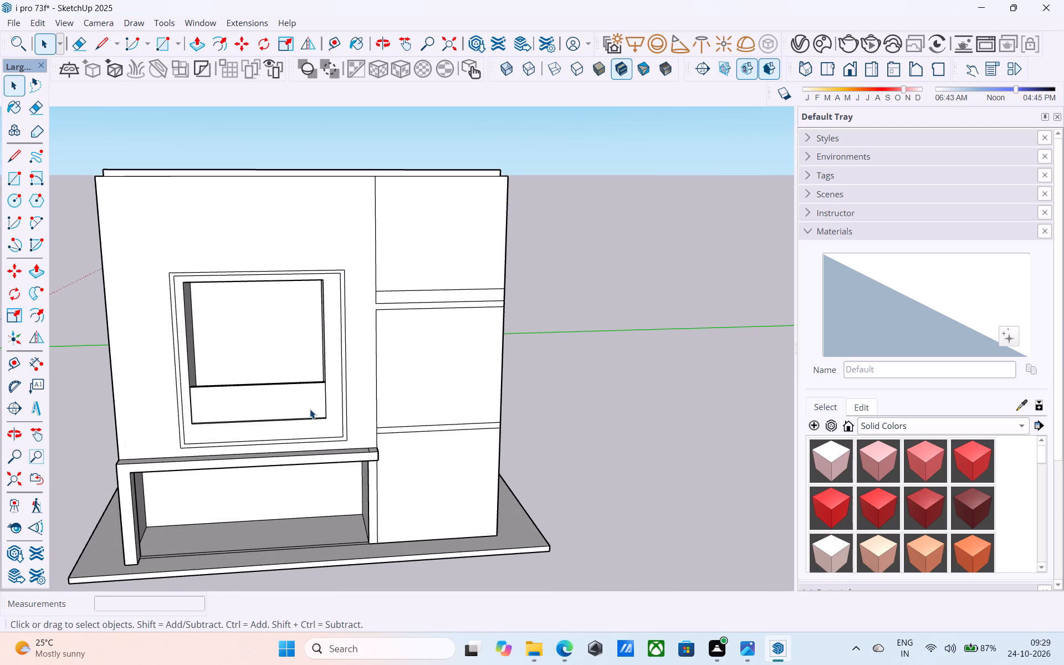
# Erase the short dividing edge on the ledge's top face, near its end by the banded wall section.
pyautogui.scroll(-6, 311, 409)
pyautogui.moveTo(332, 444); pyautogui.dragTo(328, 484, button='middle')
pyautogui.scroll(6, 336, 472)
pyautogui.scroll(6, 352, 418)
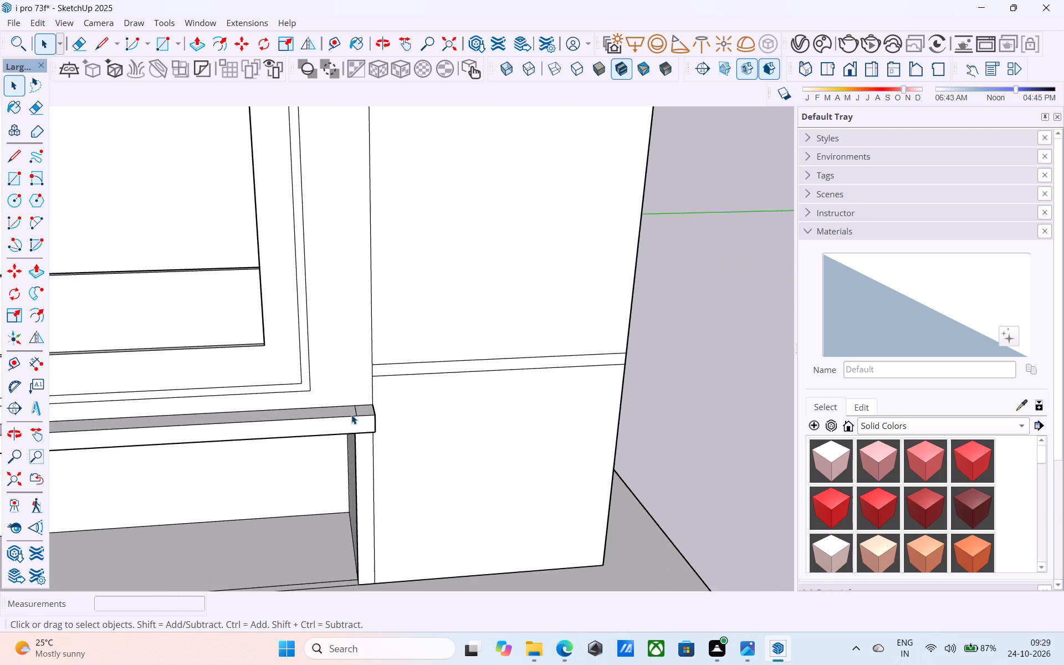
pyautogui.press('e')
pyautogui.scroll(3, 351, 413)
pyautogui.click(359, 406)
pyautogui.press('space')
pyautogui.scroll(-8, 357, 407)
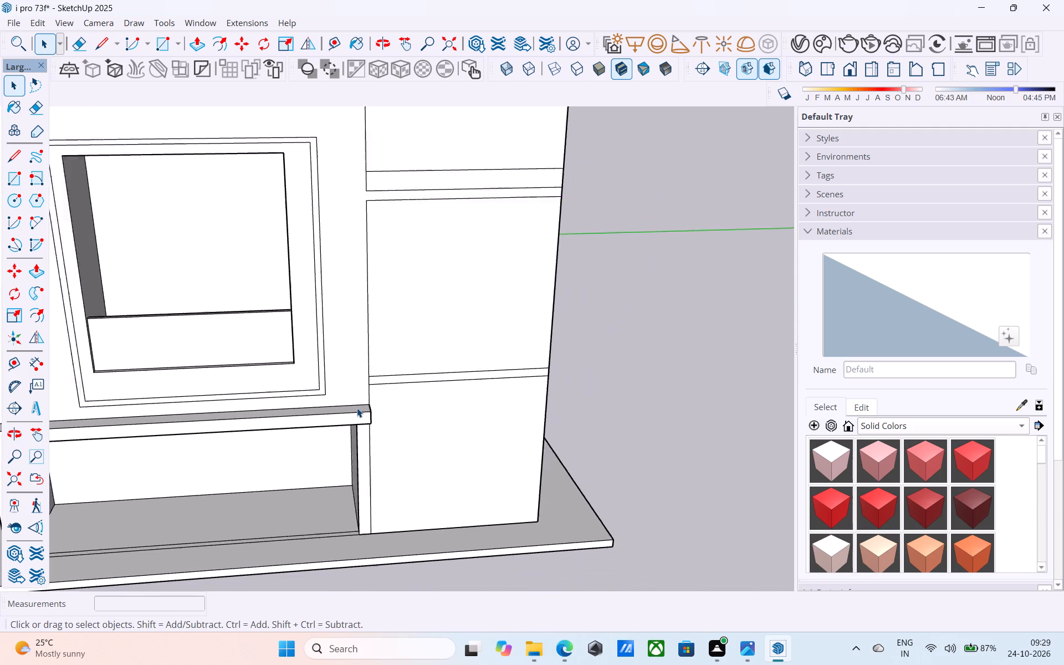
pyautogui.scroll(-3, 357, 408)
# Draw a 9" horizontal line outward from the window opening's upper corner nearest the banded wall section.
pyautogui.moveTo(357, 408); pyautogui.dragTo(349, 401, button='middle')
pyautogui.scroll(7, 327, 248)
pyautogui.click(327, 248)
pyautogui.scroll(-5, 327, 248)
pyautogui.scroll(1, 327, 248)
pyautogui.scroll(-1, 327, 248)
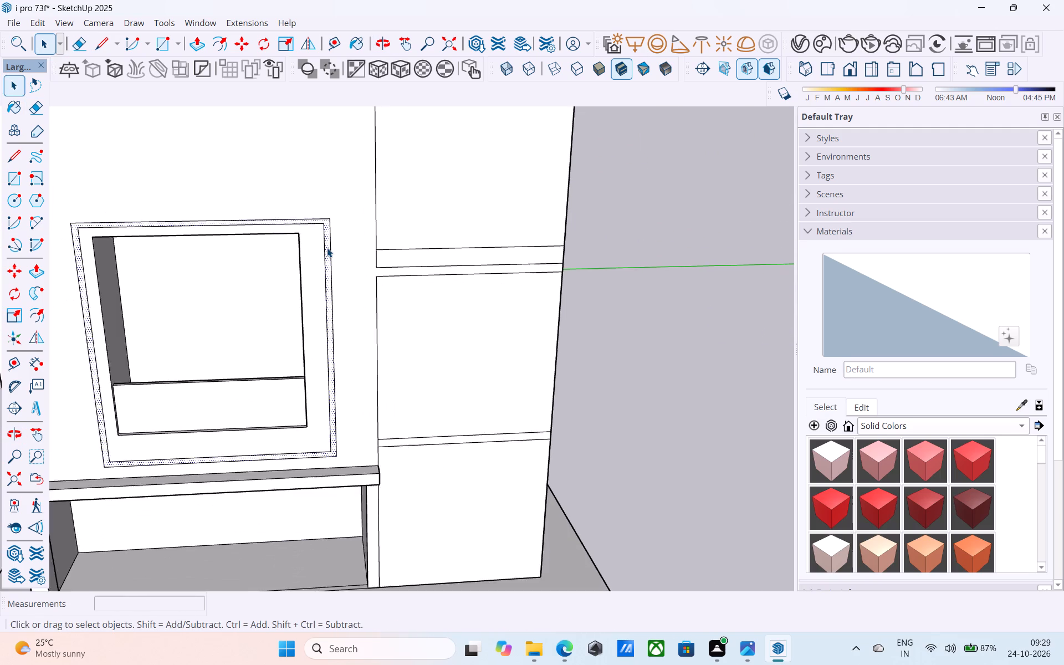
pyautogui.press('l')
pyautogui.scroll(4, 304, 241)
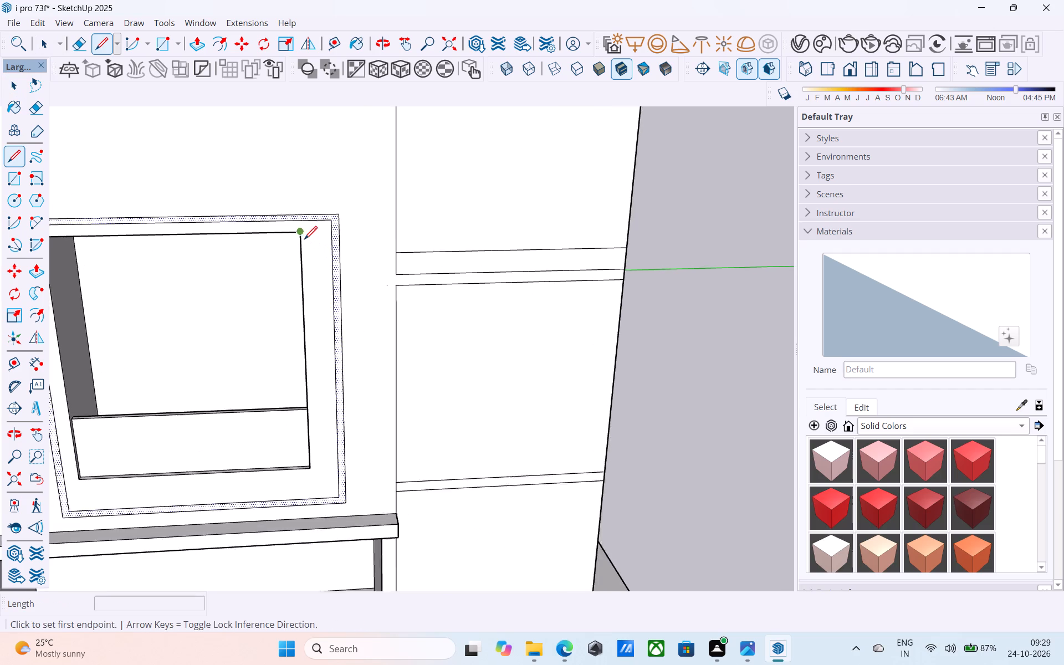
pyautogui.click(300, 237)
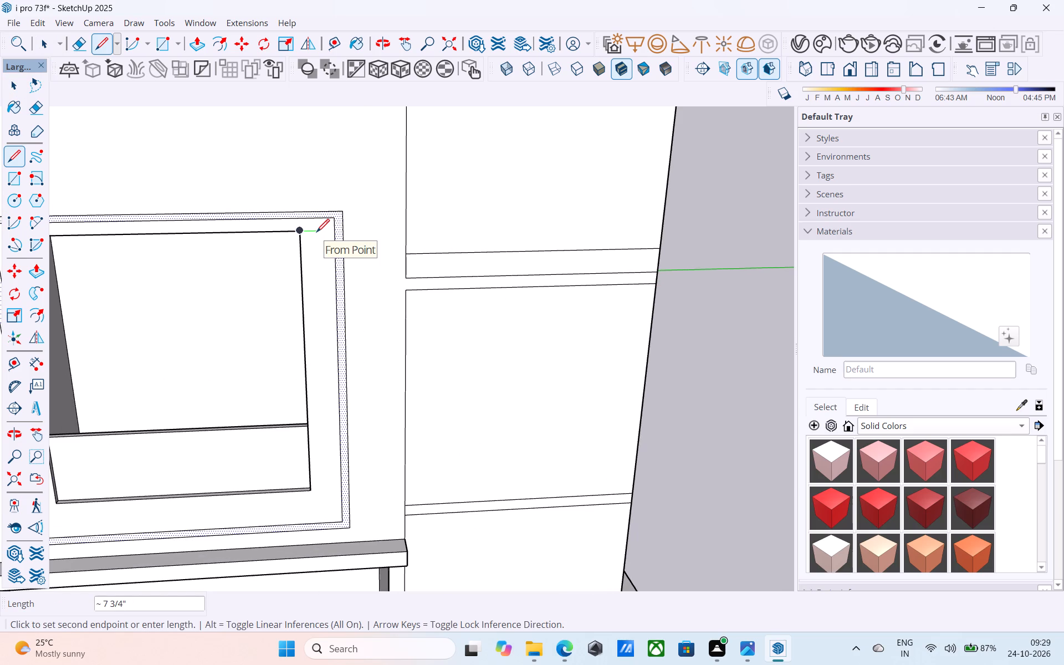
pyautogui.write('9"')
pyautogui.press('Return')
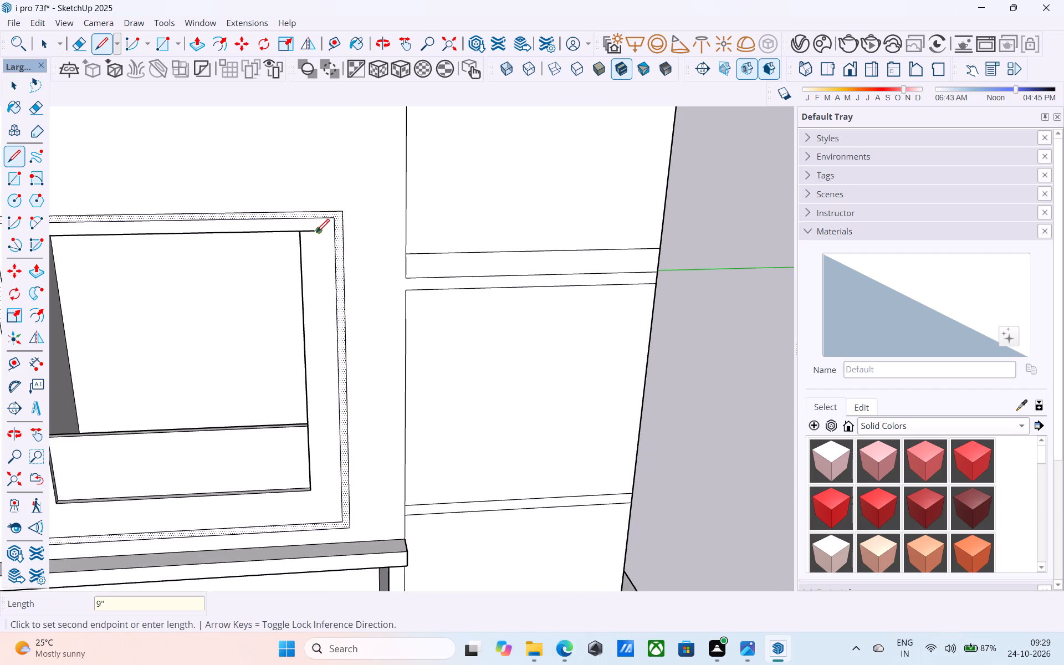
# Draw a short vertical line from the end of the 9" line up to the window border's inner edge.
pyautogui.press('space')
pyautogui.click(337, 232)
pyautogui.press('m')
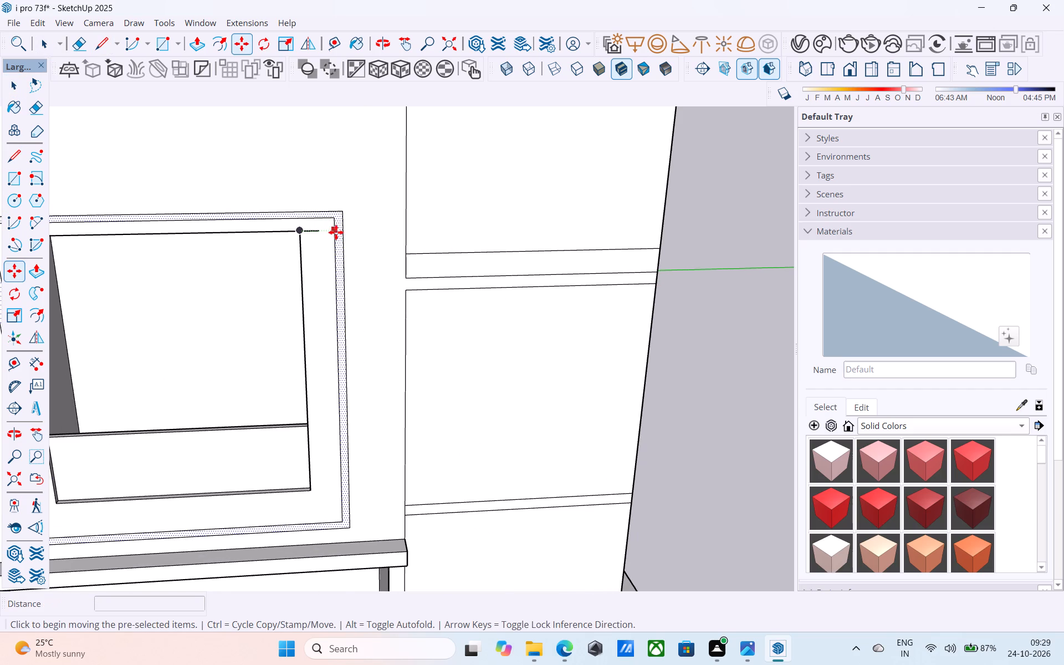
pyautogui.scroll(3, 329, 227)
pyautogui.press('l')
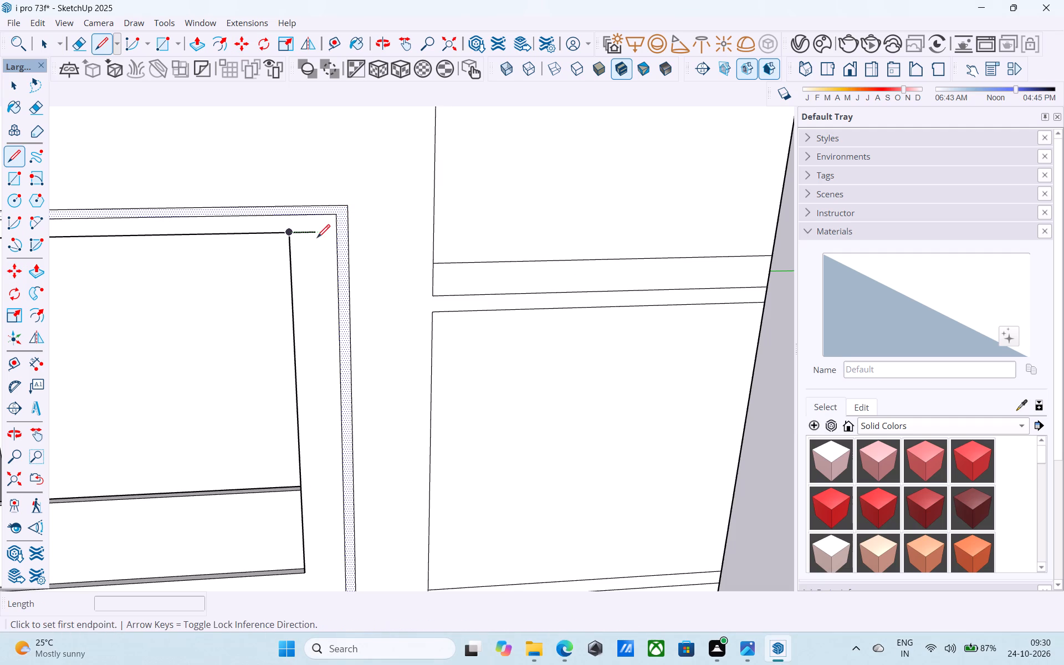
pyautogui.scroll(3, 317, 239)
pyautogui.click(313, 231)
pyautogui.click(311, 209)
pyautogui.press('space')
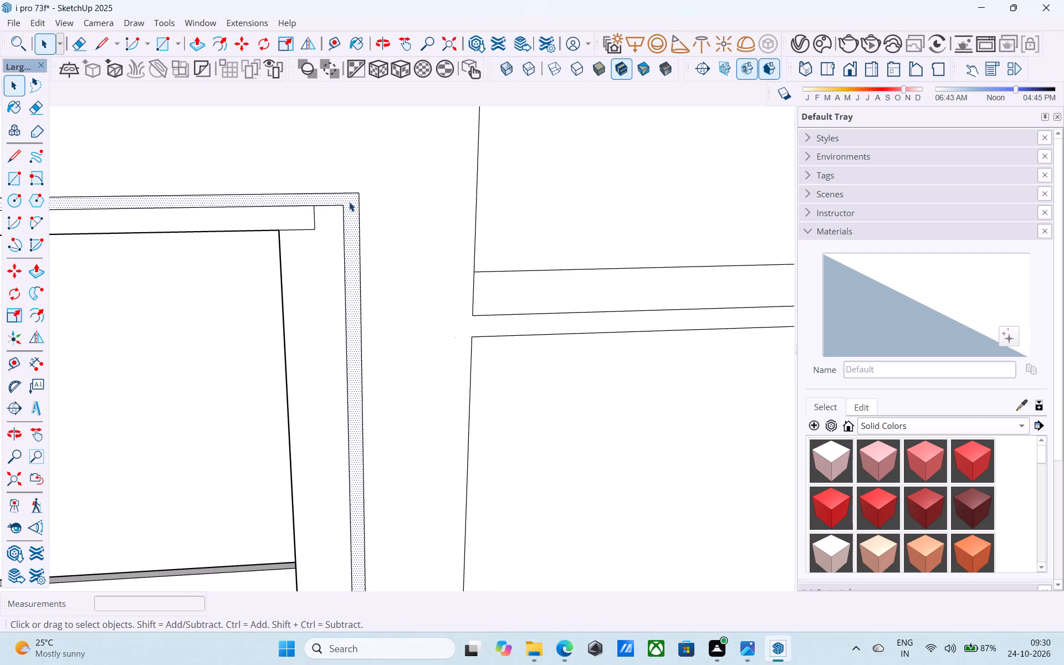
# Draw a 3" vertical line across the window border's top strip at its upper inner corner nearest the banded section.
pyautogui.press('l')
pyautogui.click(341, 209)
pyautogui.scroll(3, 342, 197)
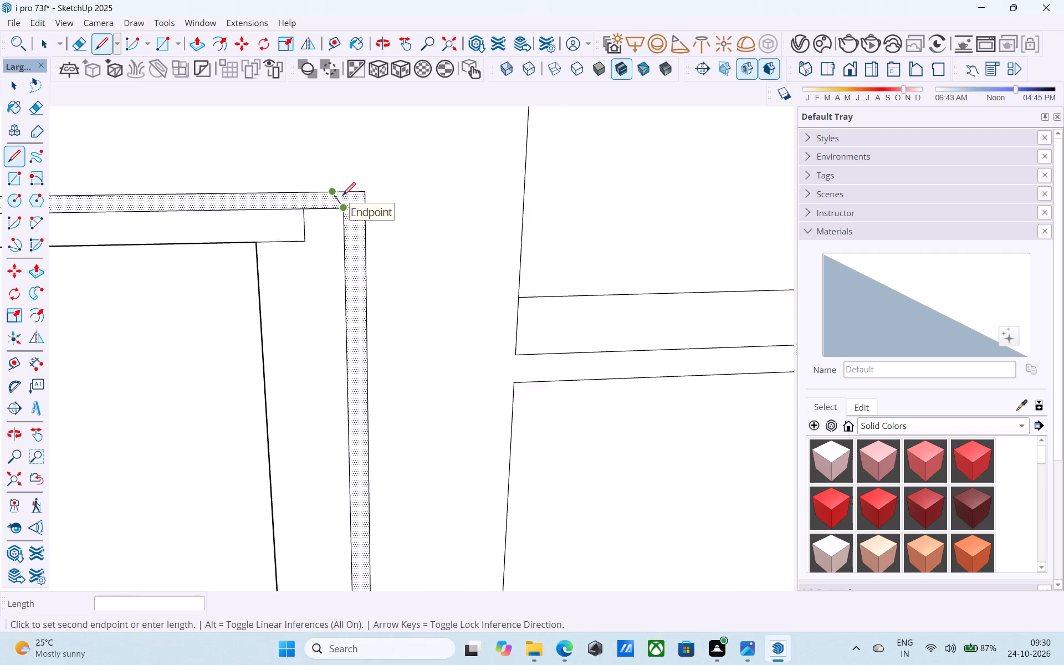
pyautogui.scroll(2, 342, 197)
pyautogui.press('Up')
pyautogui.click(344, 191)
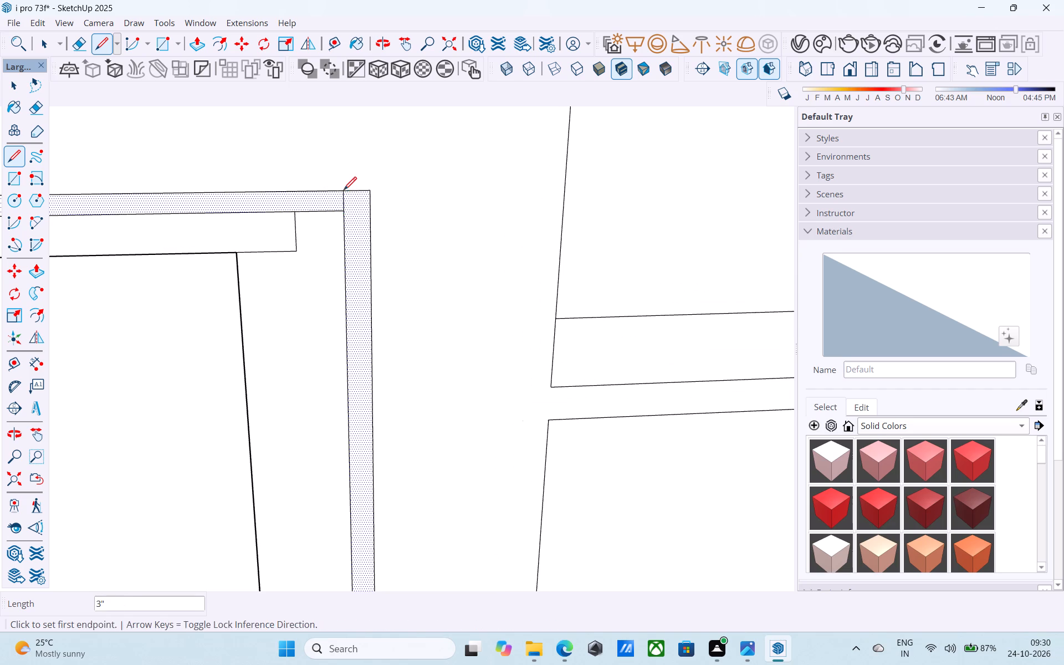
pyautogui.scroll(-20, 342, 157)
pyautogui.scroll(-2, 342, 157)
pyautogui.press('space')
# Draw a vertical line across the border's bottom strip at the lower inner corner, separating off the side strip nearest the banded section.
pyautogui.moveTo(334, 234); pyautogui.dragTo(325, 232, button='middle')
pyautogui.scroll(-5, 325, 231)
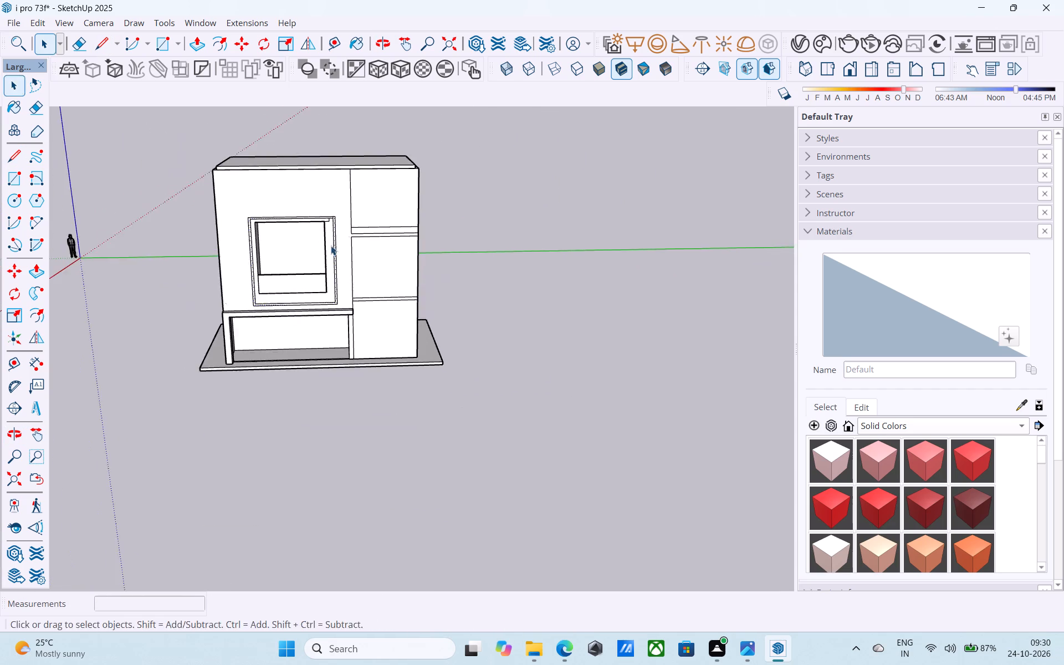
pyautogui.moveTo(331, 245); pyautogui.dragTo(328, 202, button='middle')
pyautogui.scroll(6, 328, 202)
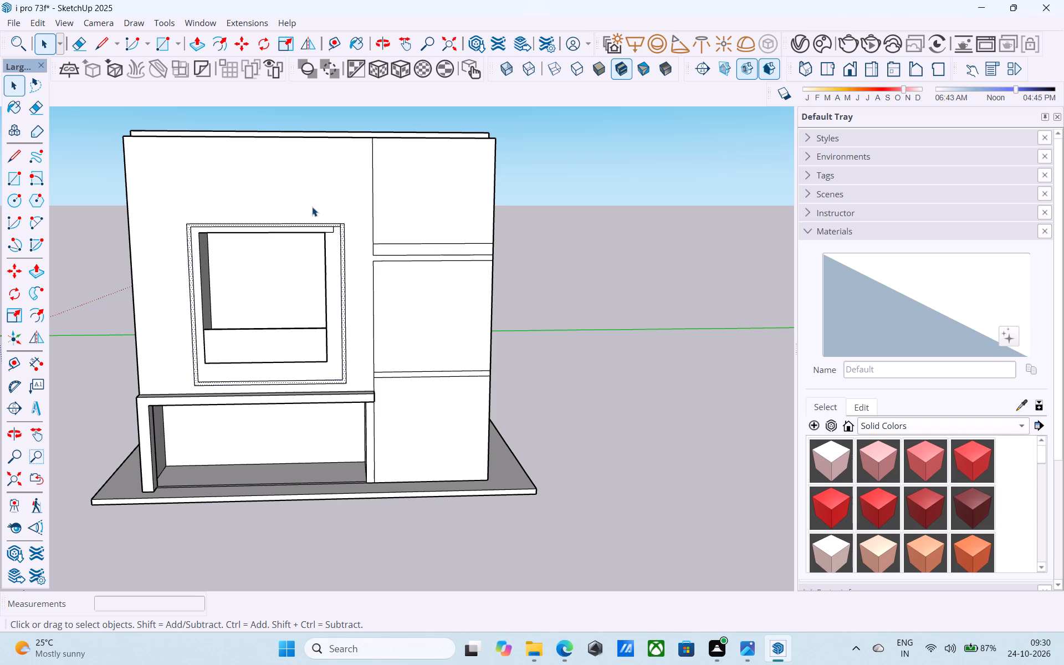
pyautogui.scroll(-4, 312, 208)
pyautogui.moveTo(312, 208); pyautogui.dragTo(329, 187, button='middle')
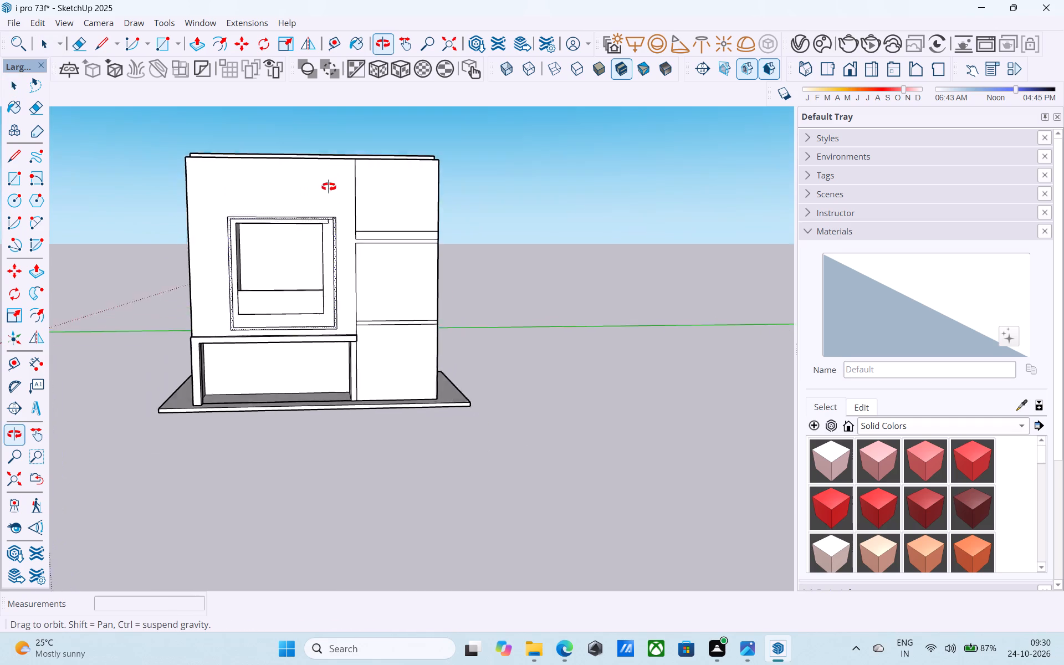
pyautogui.moveTo(329, 187); pyautogui.dragTo(337, 249, button='middle')
pyautogui.scroll(9, 336, 249)
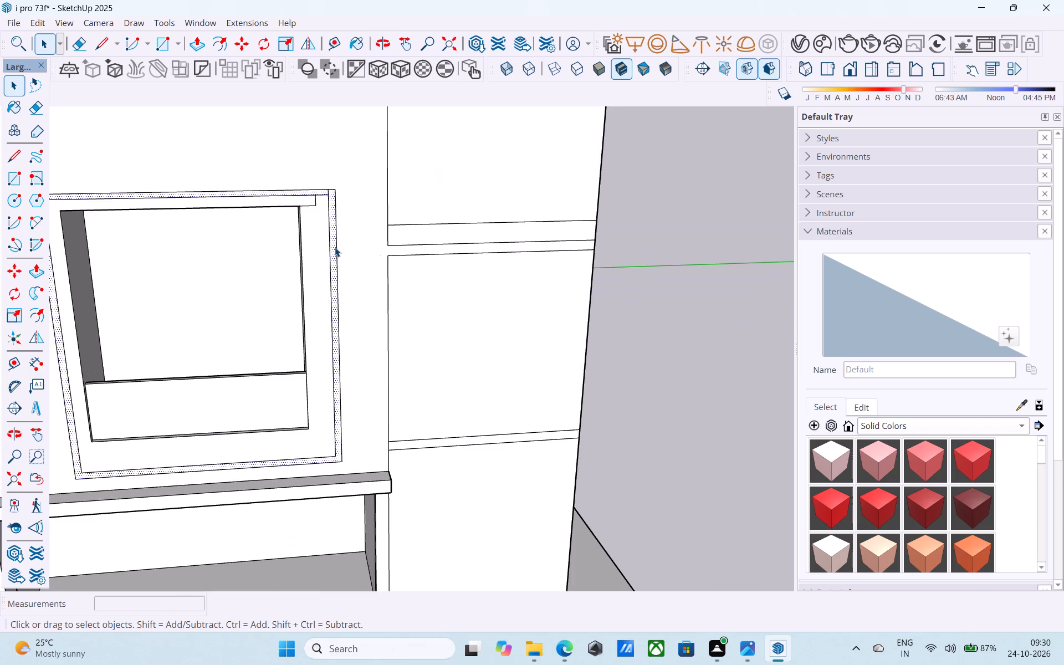
pyautogui.press('l')
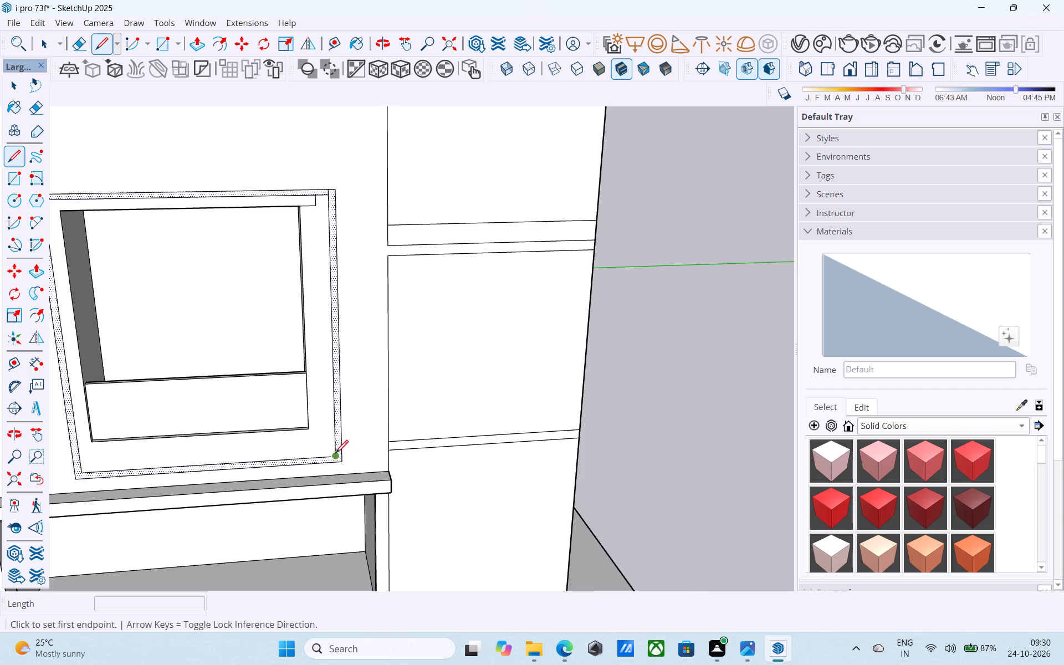
pyautogui.scroll(4, 335, 454)
pyautogui.click(335, 454)
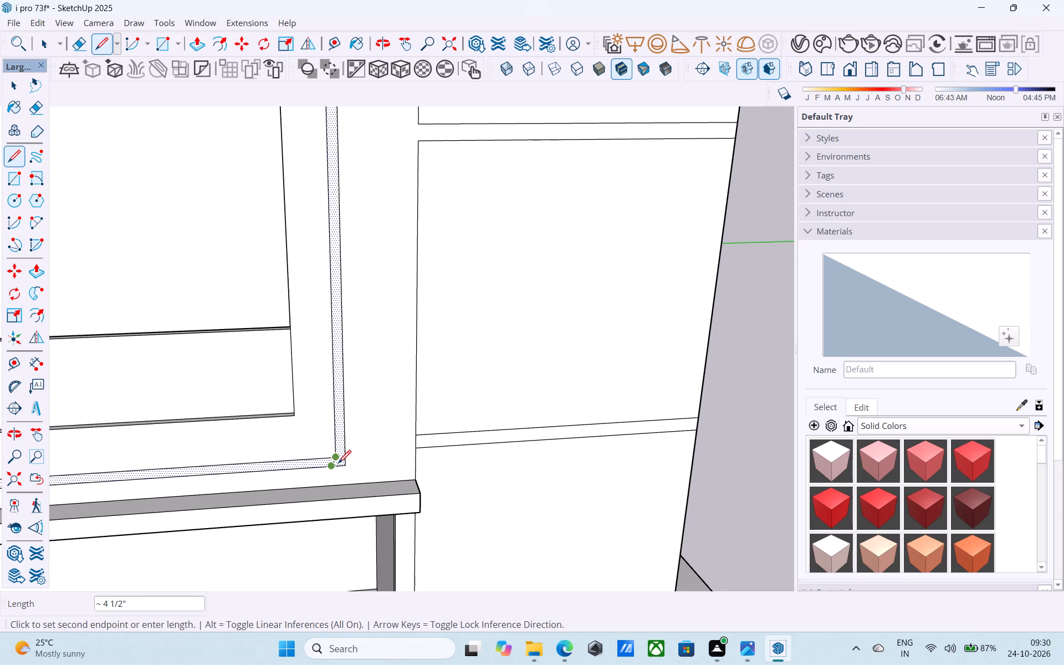
pyautogui.press('Up')
pyautogui.scroll(8, 338, 464)
pyautogui.click(338, 464)
pyautogui.press('space')
# Examine the front facade's window border, ledge and bands from several angles.
pyautogui.scroll(-6, 336, 456)
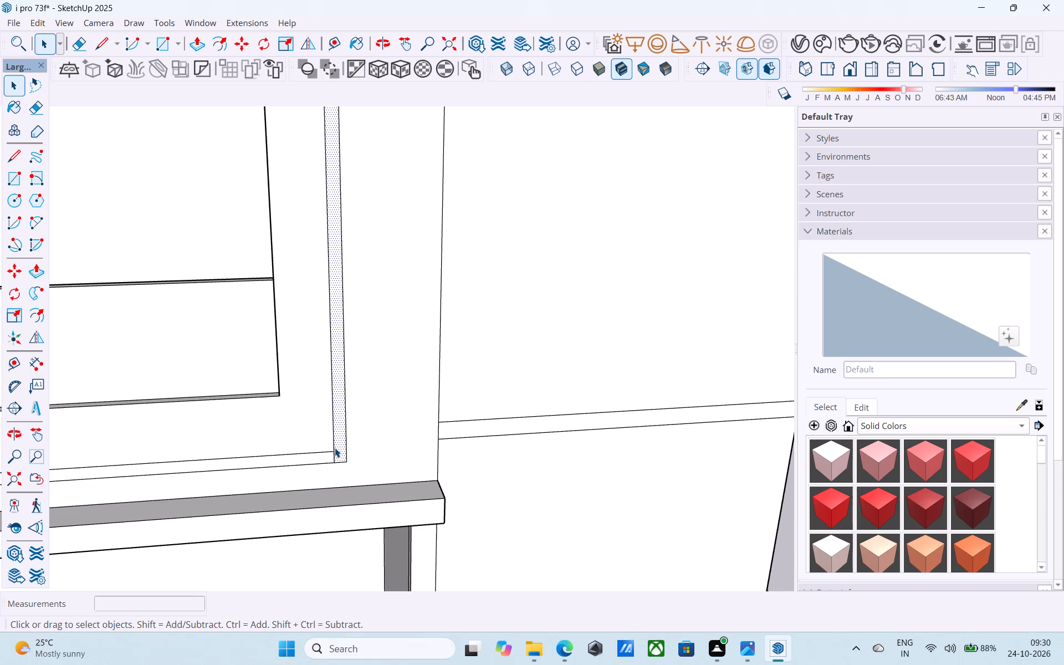
pyautogui.scroll(-12, 344, 456)
pyautogui.moveTo(344, 461); pyautogui.dragTo(361, 472, button='middle')
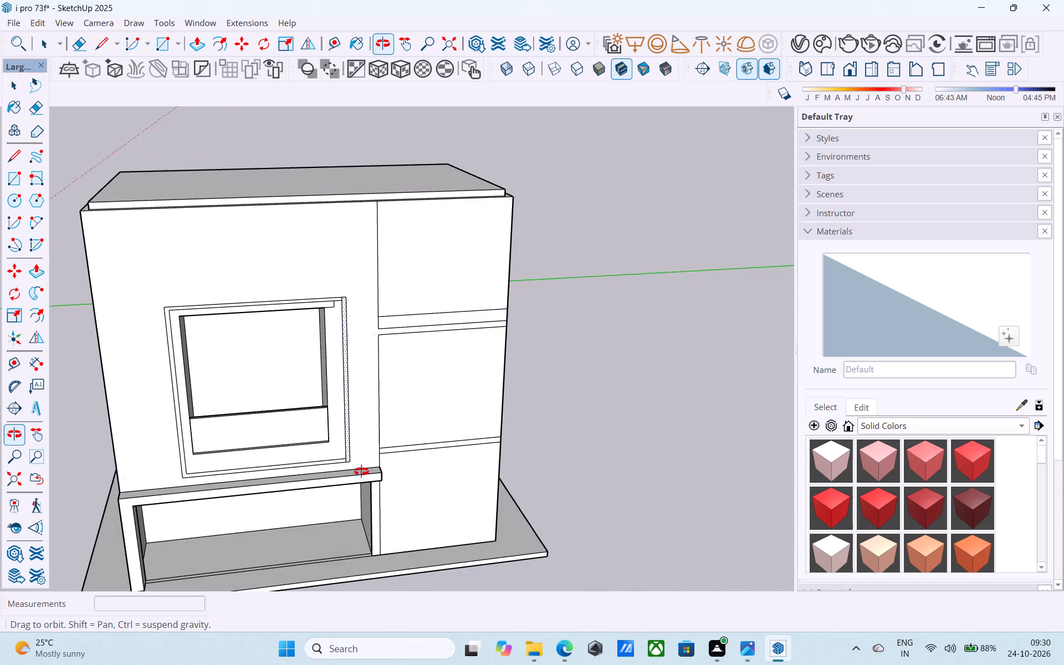
pyautogui.moveTo(361, 472); pyautogui.dragTo(360, 468, button='middle')
pyautogui.moveTo(387, 344); pyautogui.dragTo(372, 289, button='middle')
pyautogui.scroll(5, 375, 273)
pyautogui.scroll(-5, 376, 267)
pyautogui.moveTo(371, 268); pyautogui.dragTo(361, 276, button='middle')
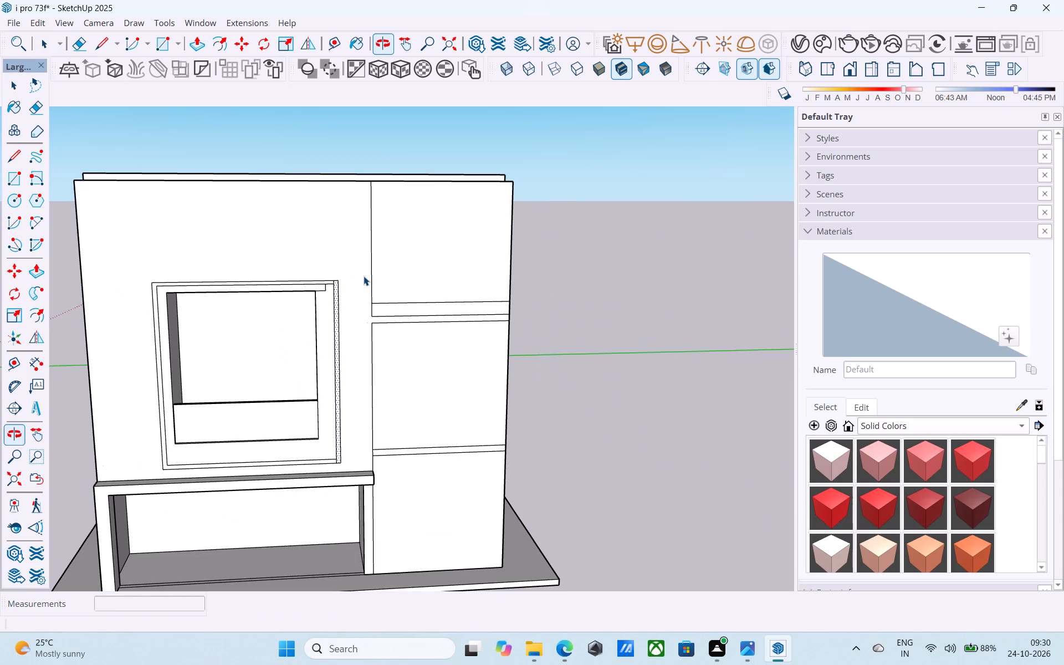
pyautogui.scroll(1, 364, 275)
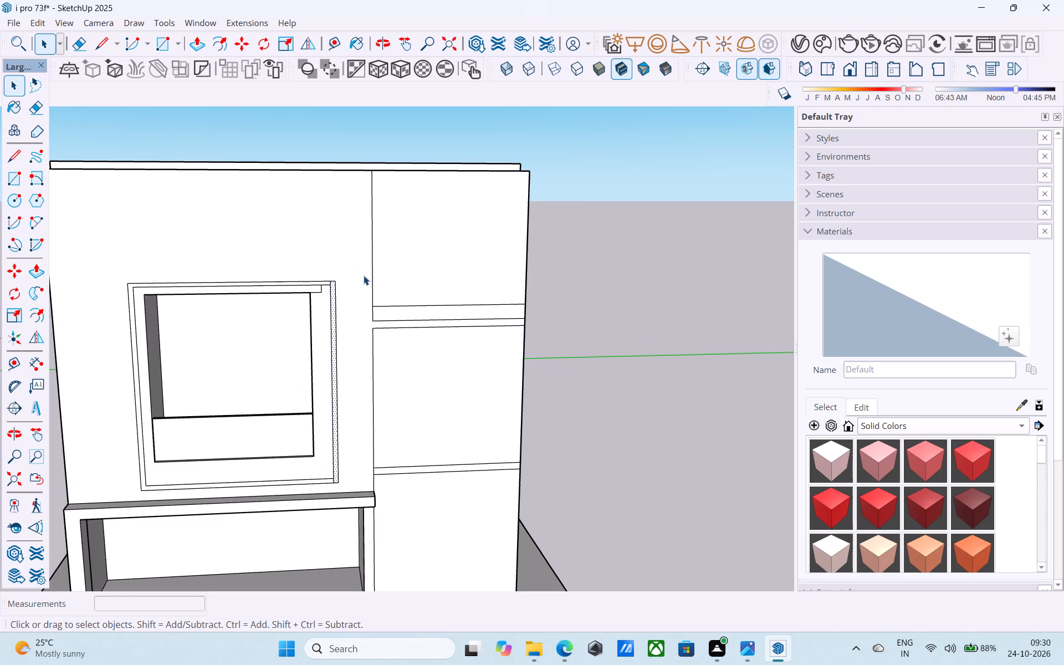
pyautogui.scroll(-2, 365, 275)
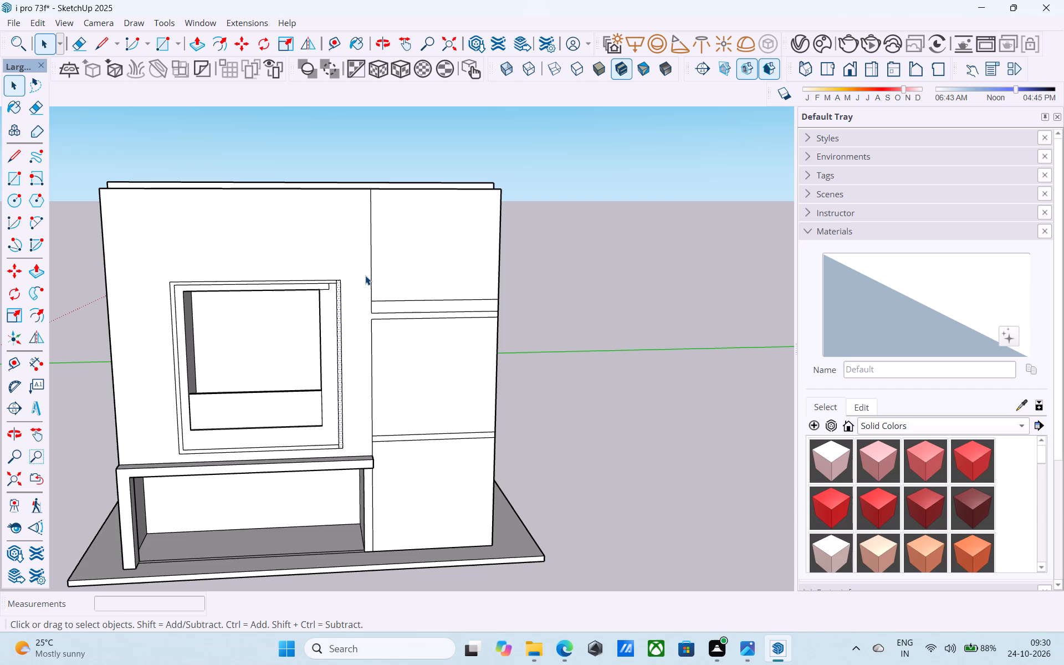
pyautogui.scroll(-4, 365, 275)
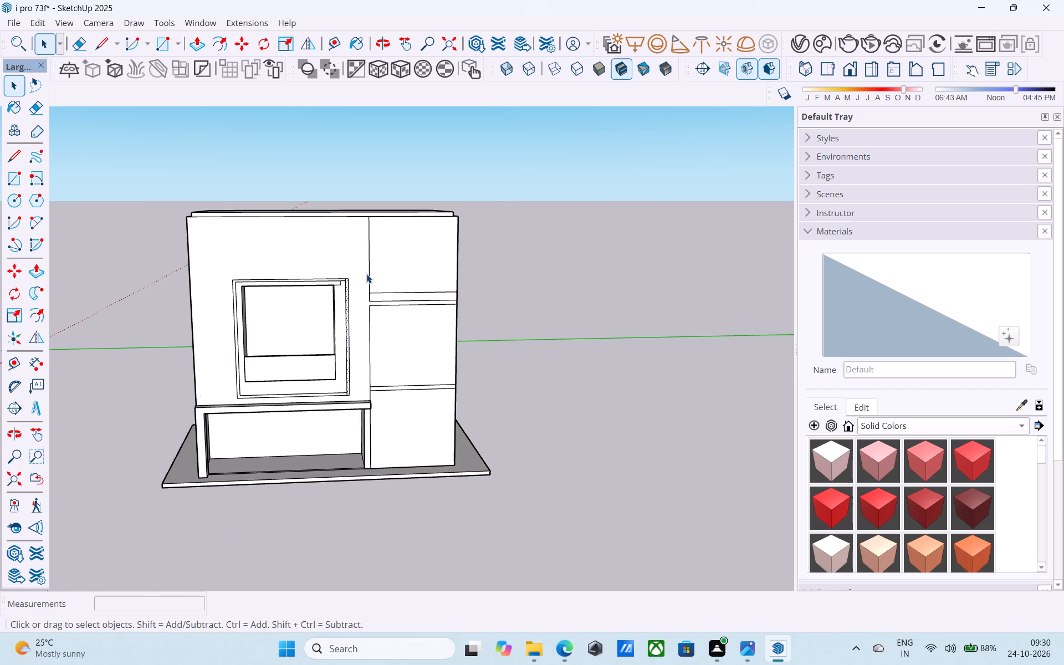
pyautogui.scroll(1, 367, 274)
pyautogui.moveTo(367, 274); pyautogui.dragTo(381, 293, button='middle')
pyautogui.keyDown('shift'); pyautogui.moveTo(350, 306); pyautogui.dragTo(467, 304, button='middle'); pyautogui.keyUp('shift')
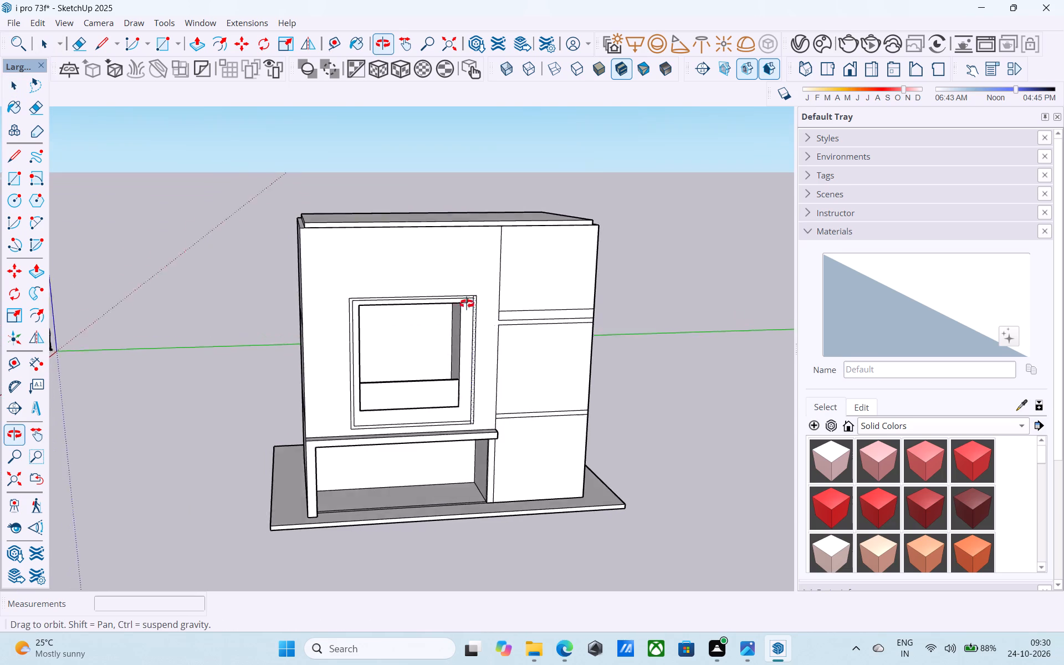
pyautogui.keyDown('shift'); pyautogui.moveTo(467, 304); pyautogui.dragTo(457, 295, button='middle'); pyautogui.keyUp('shift')
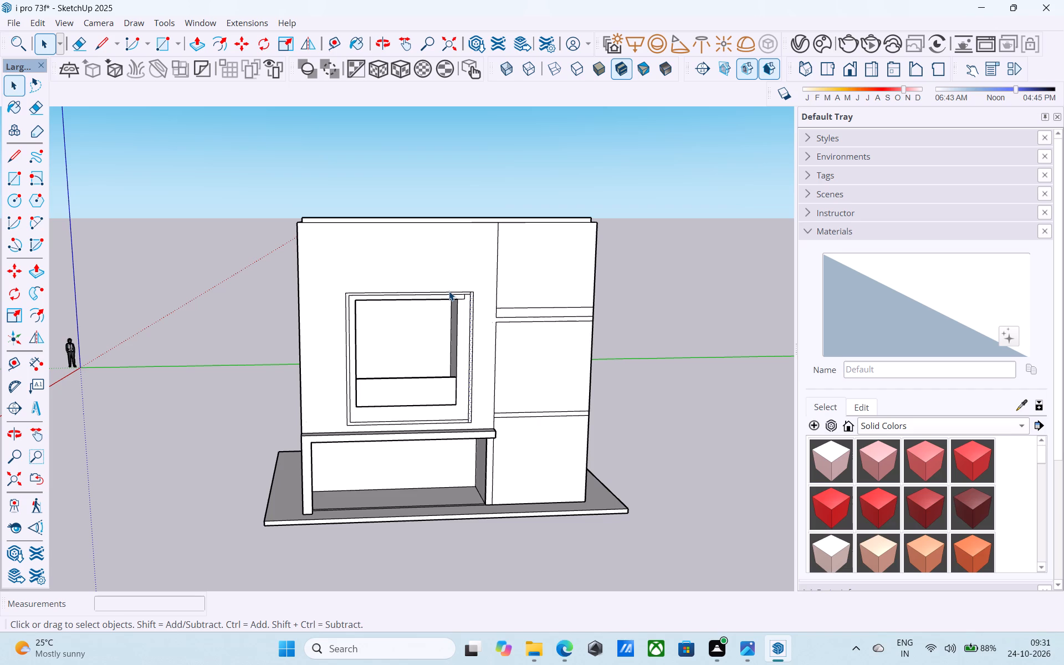
pyautogui.scroll(1, 449, 291)
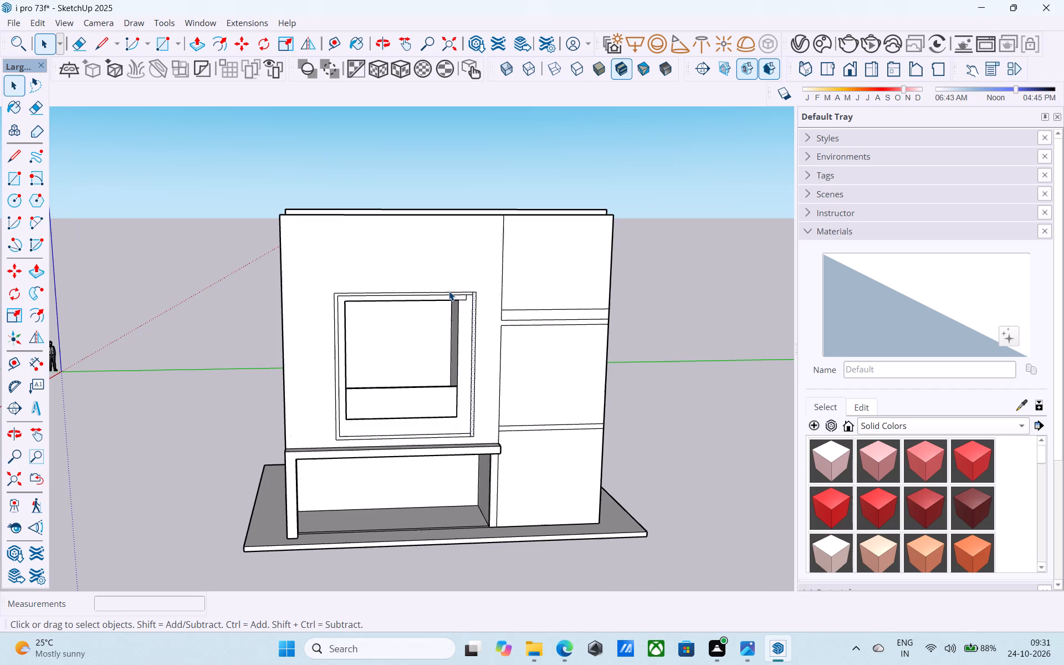
pyautogui.scroll(-3, 449, 291)
pyautogui.moveTo(449, 291); pyautogui.dragTo(449, 274, button='middle')
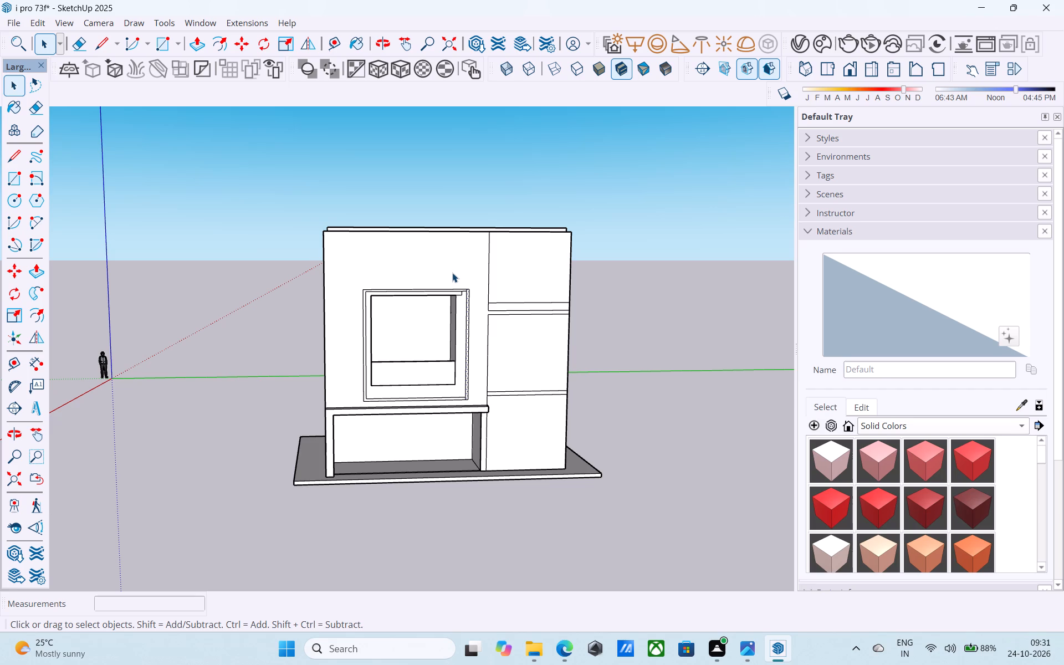
# Copy the border's side strip nearest the banded section about 7 5/16" toward the window opening, aligned with the end of the 9" line.
pyautogui.moveTo(452, 273); pyautogui.dragTo(431, 318, button='middle')
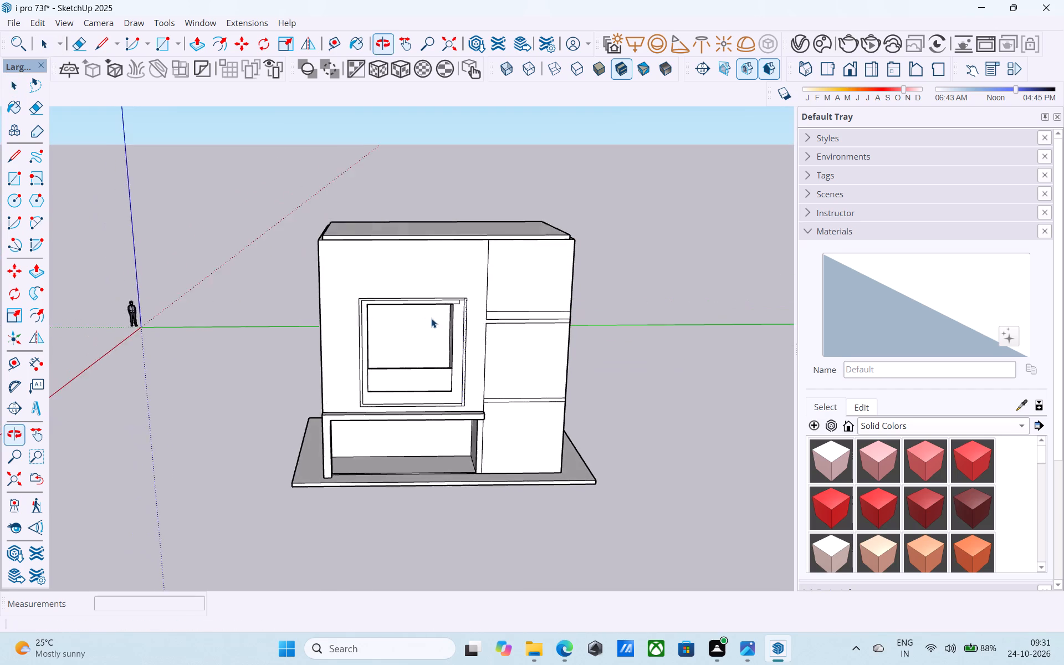
pyautogui.scroll(8, 448, 318)
pyautogui.keyDown('shift'); pyautogui.moveTo(497, 331); pyautogui.dragTo(487, 293, button='middle'); pyautogui.keyUp('shift')
pyautogui.scroll(1, 442, 363)
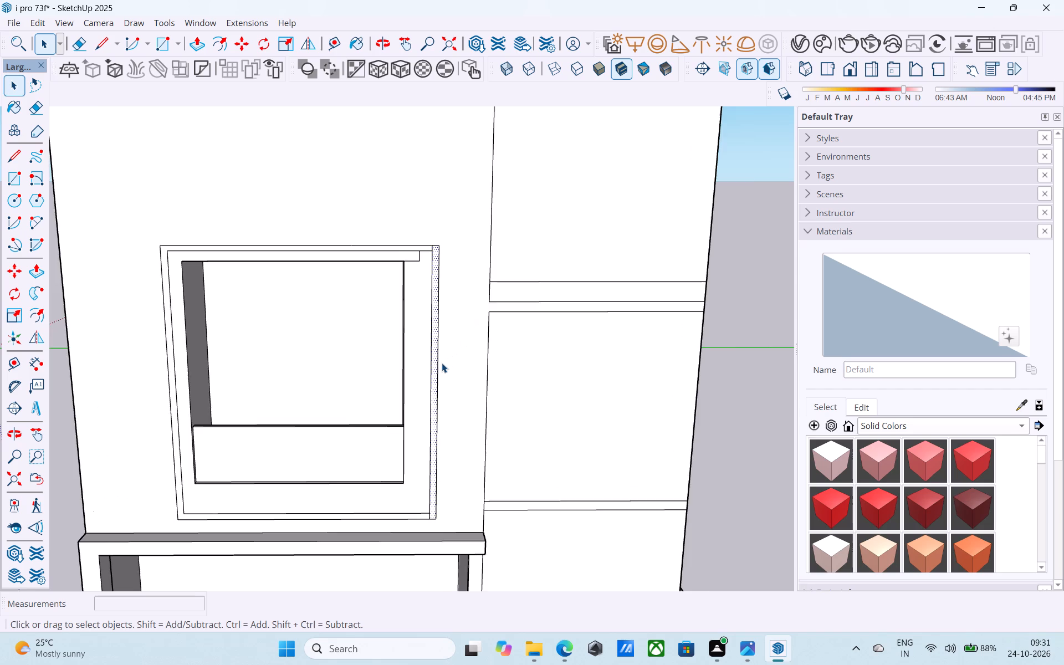
pyautogui.scroll(1, 442, 363)
pyautogui.click(432, 363)
pyautogui.press('m')
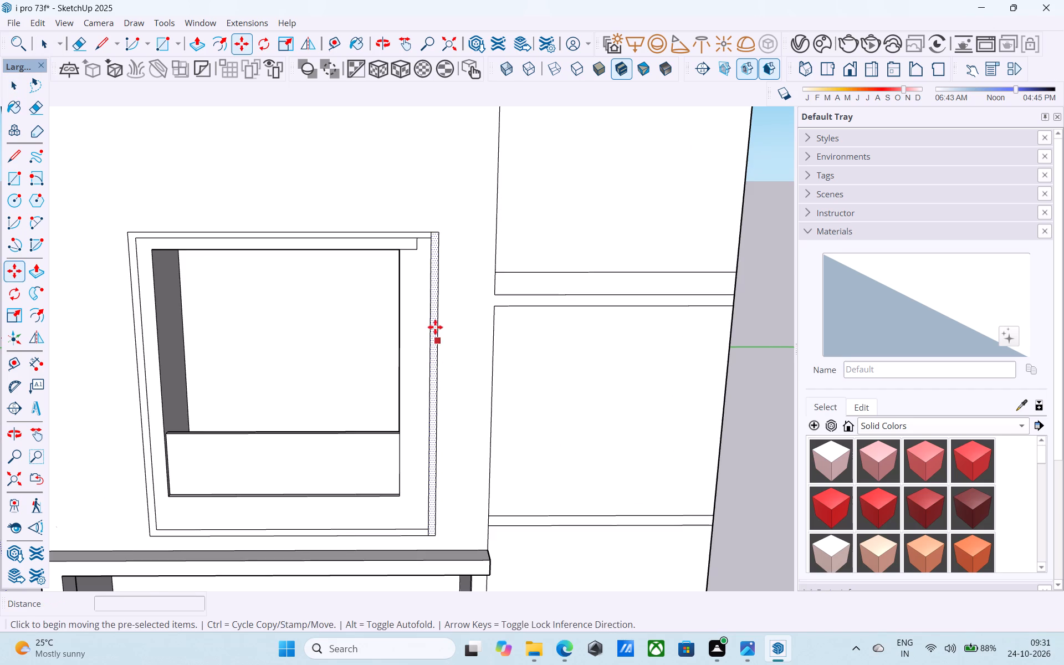
pyautogui.scroll(14, 439, 258)
pyautogui.click(421, 234)
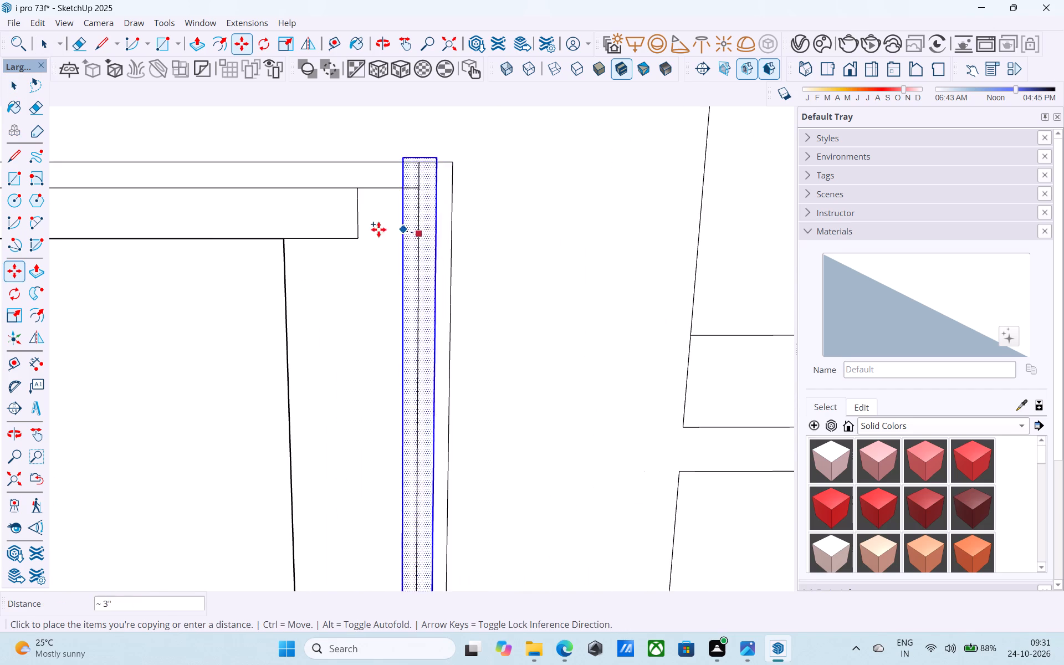
pyautogui.press('Left')
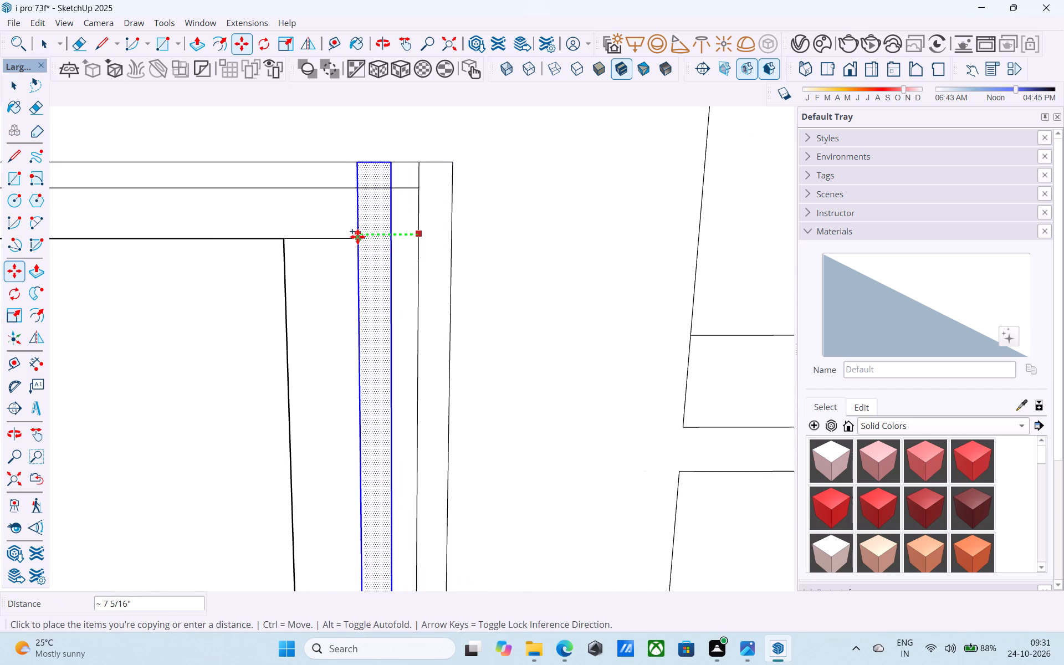
pyautogui.click(357, 237)
pyautogui.press('space')
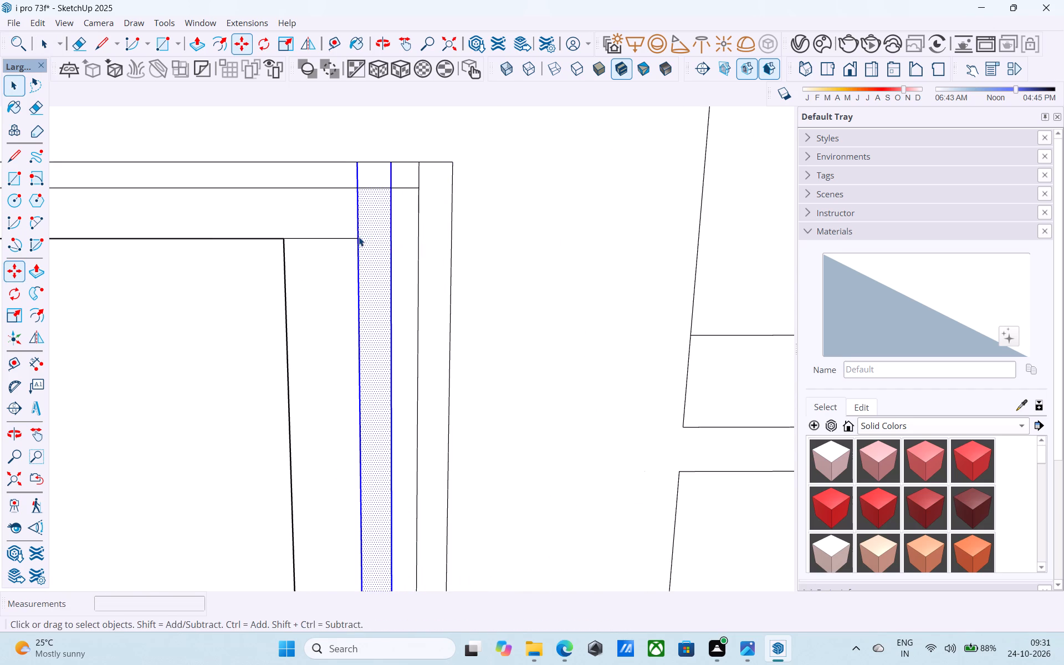
# Erase the original side strip's edges and the overhanging line ends at the window border's upper corner.
pyautogui.press('e')
pyautogui.moveTo(404, 146); pyautogui.dragTo(441, 224)
pyautogui.click(421, 179)
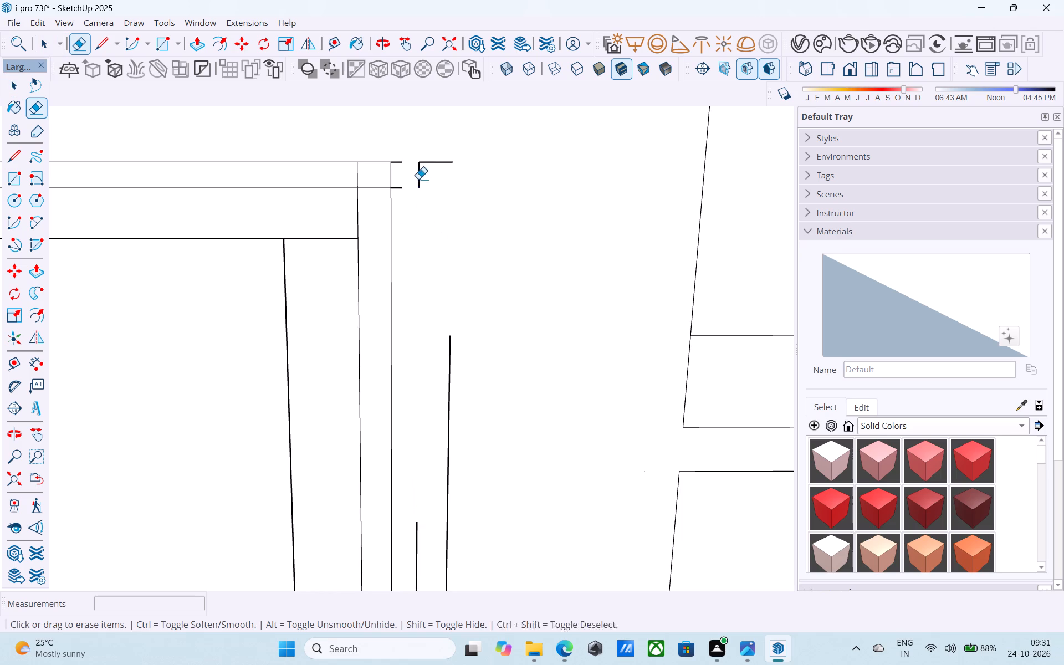
pyautogui.moveTo(428, 167); pyautogui.dragTo(434, 161)
pyautogui.moveTo(402, 187); pyautogui.dragTo(397, 190)
pyautogui.moveTo(396, 178); pyautogui.dragTo(397, 159)
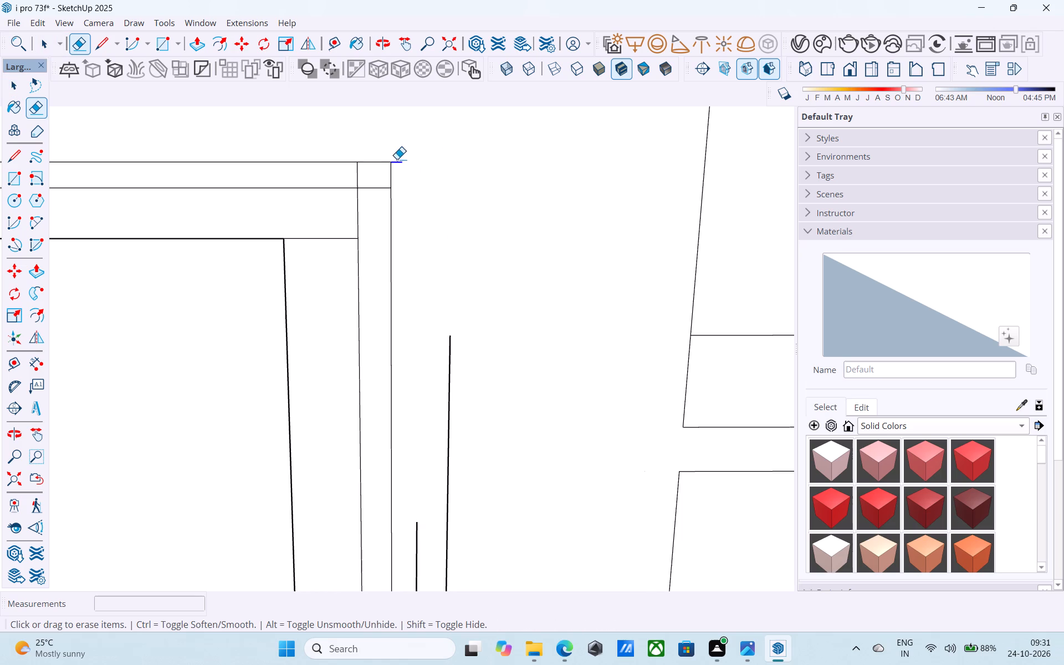
# Erase the remaining pieces of the original side strip and the crossing segments at the border's lower corner.
pyautogui.scroll(-5, 405, 154)
pyautogui.scroll(-5, 419, 210)
pyautogui.moveTo(425, 255); pyautogui.dragTo(439, 284)
pyautogui.scroll(-7, 431, 262)
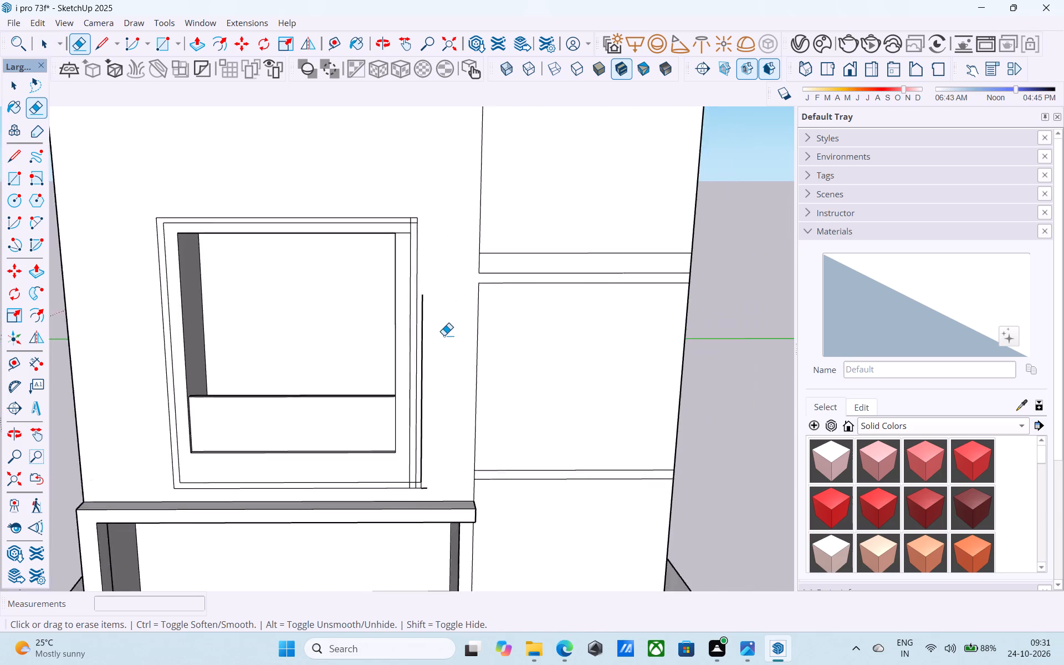
pyautogui.scroll(6, 444, 335)
pyautogui.moveTo(403, 311); pyautogui.dragTo(397, 306)
pyautogui.scroll(-7, 402, 249)
pyautogui.scroll(11, 406, 441)
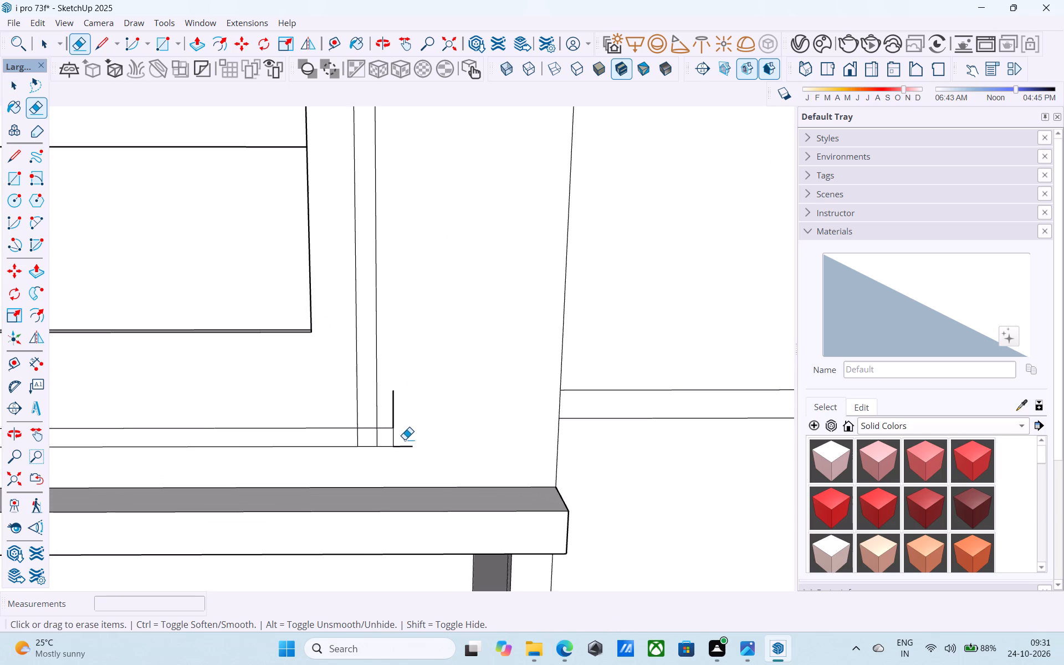
pyautogui.moveTo(399, 437); pyautogui.dragTo(396, 449)
pyautogui.moveTo(391, 428); pyautogui.dragTo(396, 441)
pyautogui.click(386, 430)
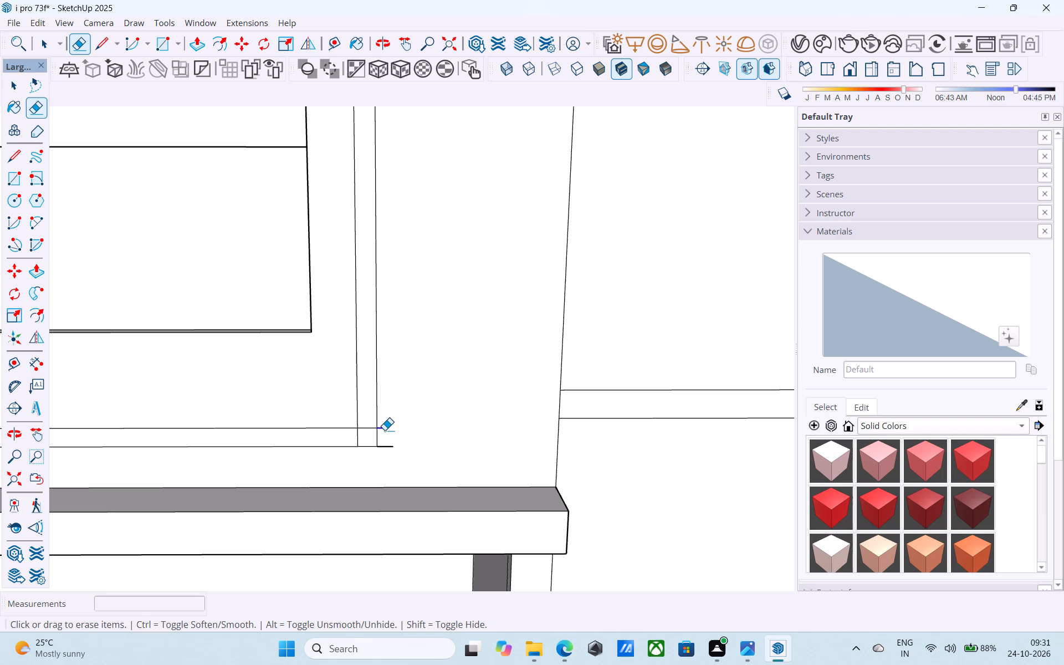
pyautogui.moveTo(386, 438); pyautogui.dragTo(385, 449)
pyautogui.click(370, 429)
pyautogui.click(364, 437)
pyautogui.scroll(-5, 366, 436)
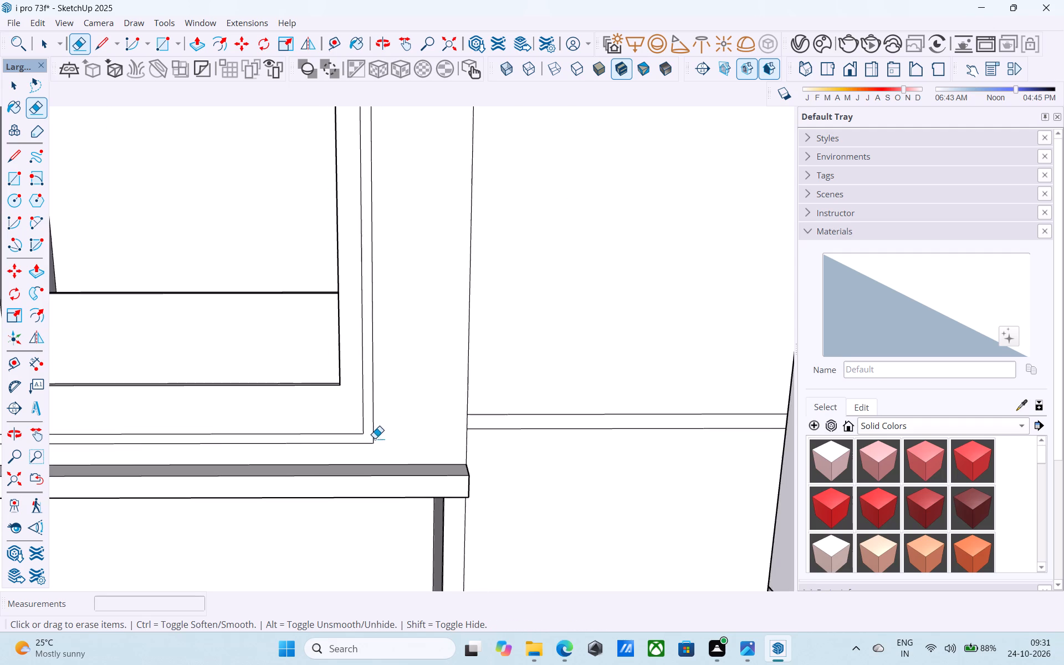
# Draw a short vertical line closing the gap in the banded section's vertical edge at the upper band.
pyautogui.scroll(-9, 375, 438)
pyautogui.scroll(2, 378, 422)
pyautogui.scroll(-5, 378, 422)
pyautogui.moveTo(396, 407); pyautogui.dragTo(405, 393, button='middle')
pyautogui.scroll(5, 405, 391)
pyautogui.press('space')
pyautogui.press('l')
pyautogui.scroll(3, 416, 299)
pyautogui.click(425, 203)
pyautogui.click(429, 216)
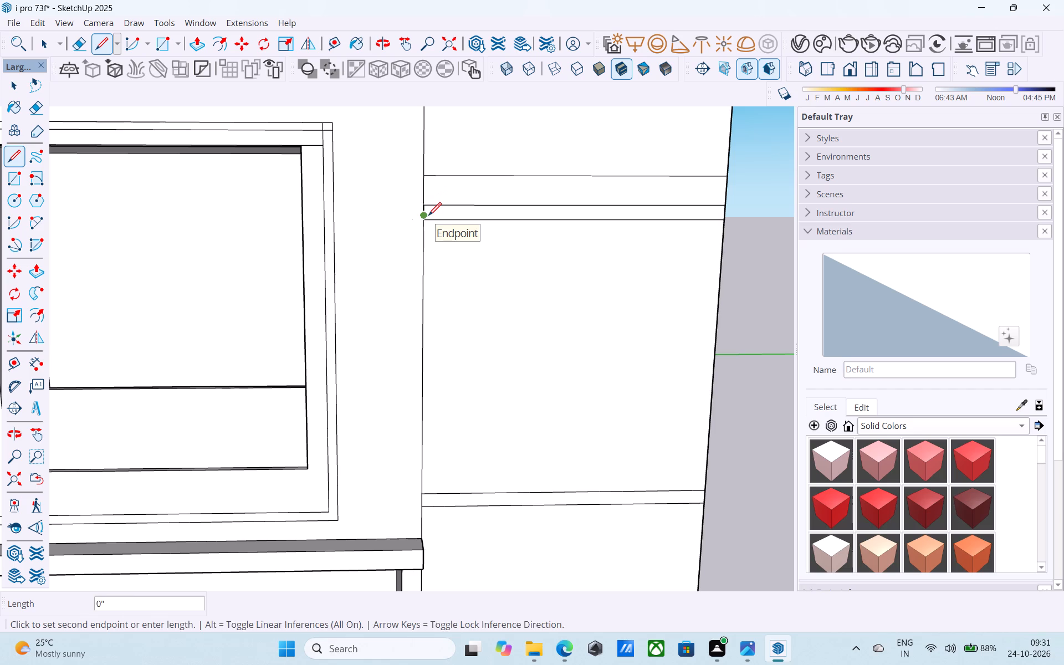
pyautogui.scroll(11, 428, 217)
pyautogui.click(413, 227)
pyautogui.press('space')
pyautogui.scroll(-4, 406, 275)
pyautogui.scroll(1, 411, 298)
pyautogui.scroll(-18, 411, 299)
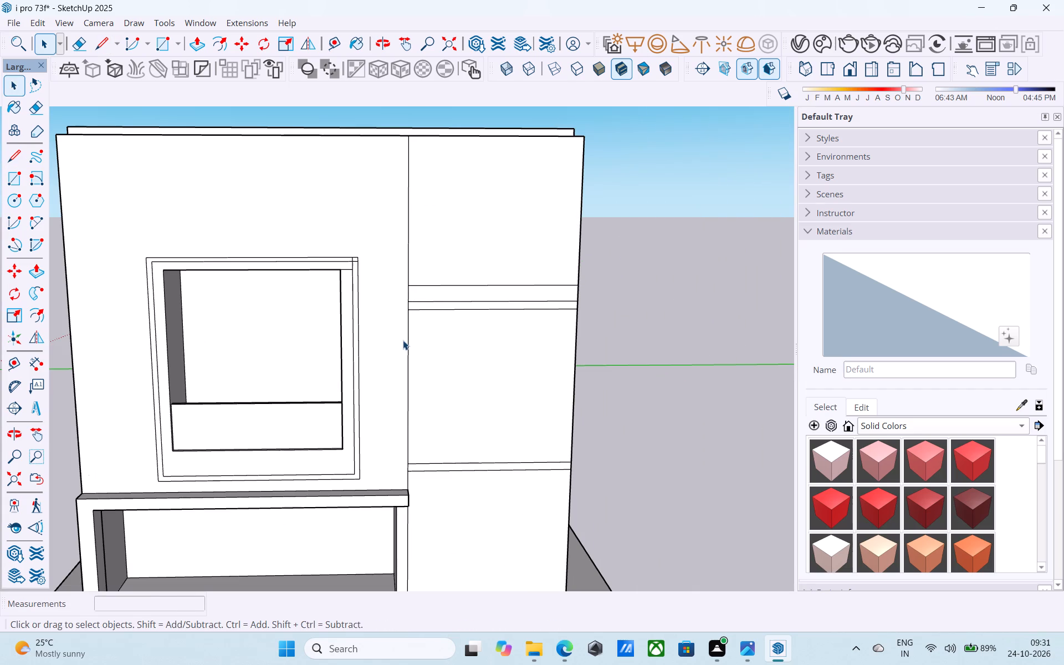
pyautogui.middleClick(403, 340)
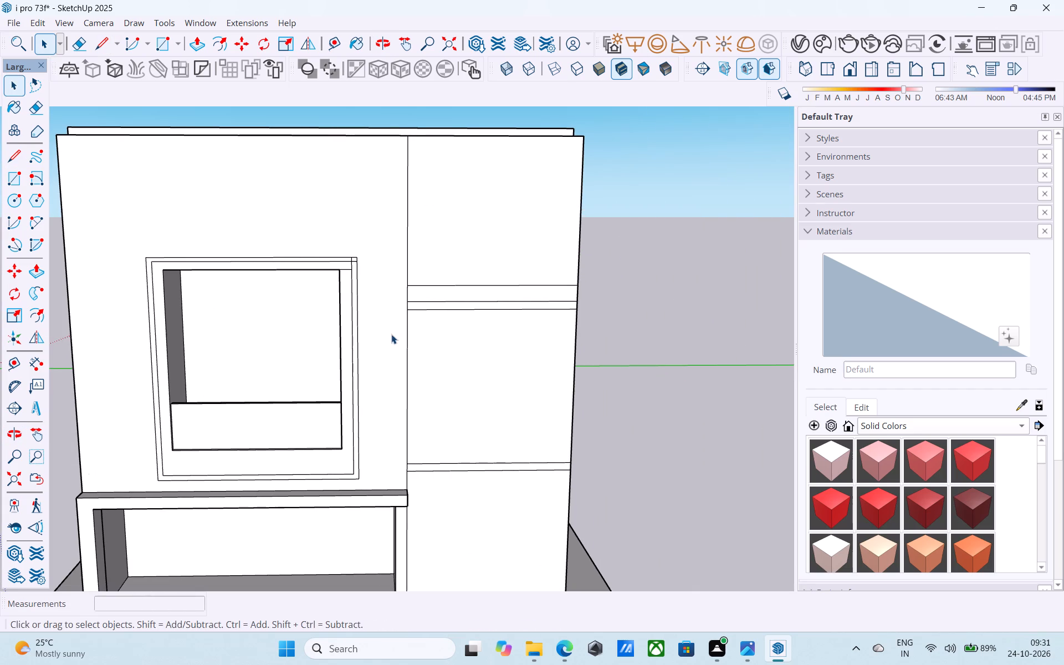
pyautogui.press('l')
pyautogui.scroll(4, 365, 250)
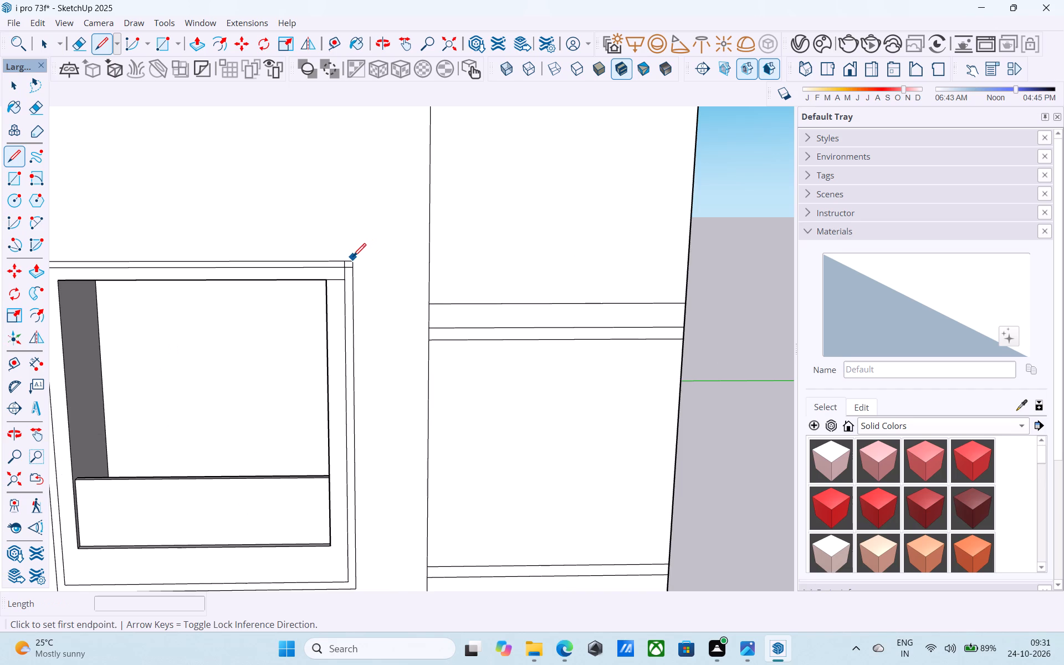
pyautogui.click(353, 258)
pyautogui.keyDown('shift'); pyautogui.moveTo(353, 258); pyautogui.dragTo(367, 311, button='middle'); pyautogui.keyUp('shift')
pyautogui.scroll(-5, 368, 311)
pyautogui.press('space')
# Draw a vertical line from the window border's upper outer corner nearest the banded section up to the facade's top edge.
pyautogui.moveTo(367, 311); pyautogui.dragTo(426, 318, button='middle')
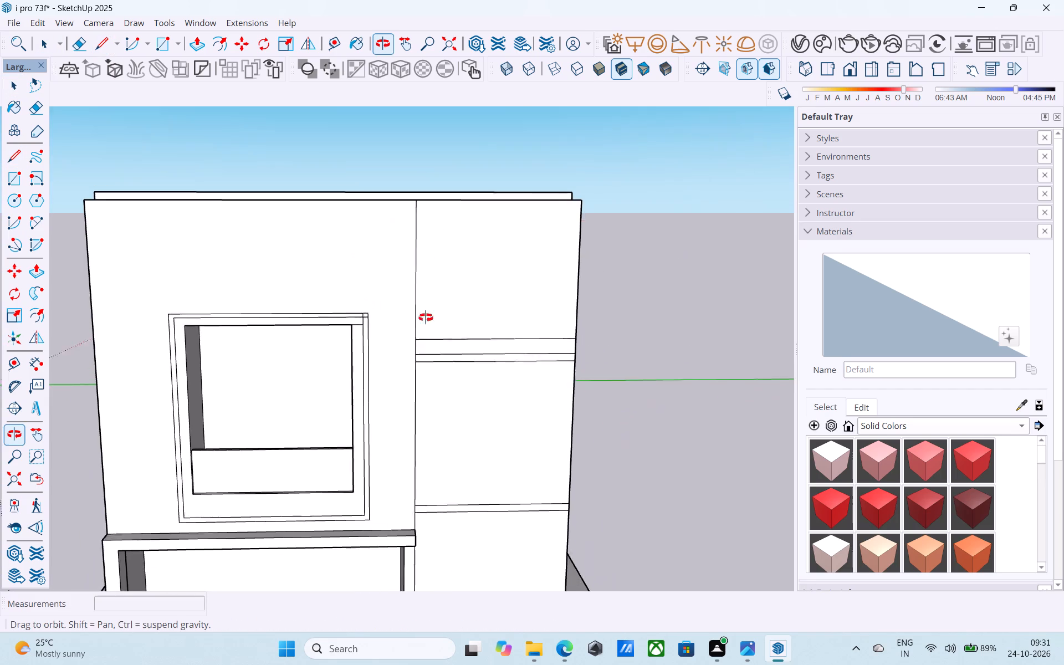
pyautogui.moveTo(426, 318); pyautogui.dragTo(402, 311, button='middle')
pyautogui.scroll(-7, 400, 311)
pyautogui.moveTo(398, 315); pyautogui.dragTo(536, 284, button='middle')
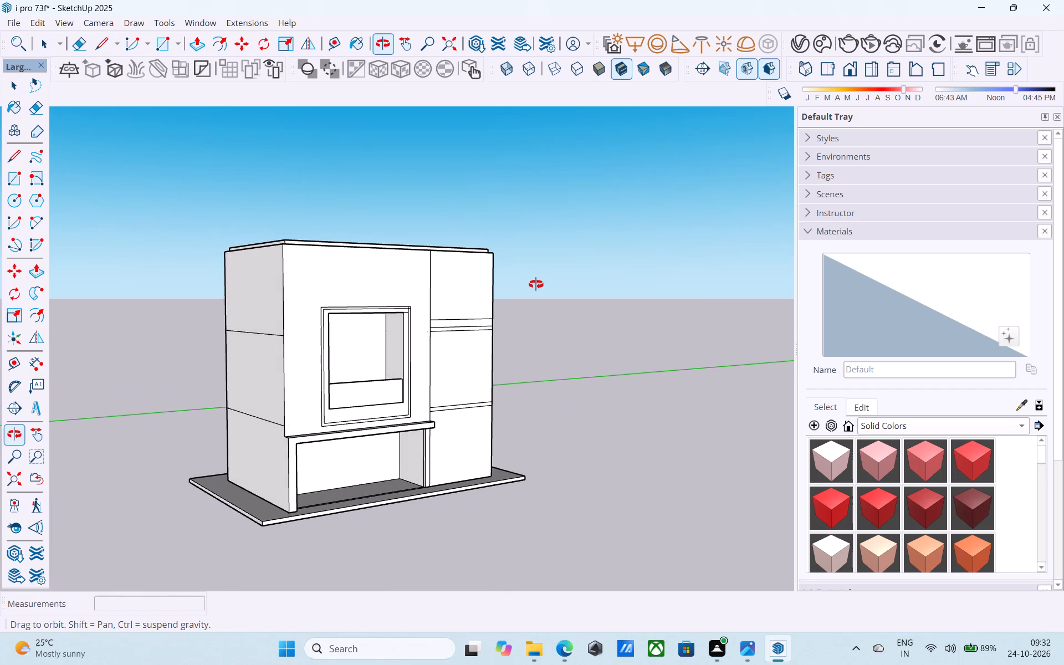
pyautogui.moveTo(536, 284); pyautogui.dragTo(528, 284, button='middle')
pyautogui.scroll(6, 418, 301)
pyautogui.moveTo(399, 310); pyautogui.dragTo(372, 316, button='middle')
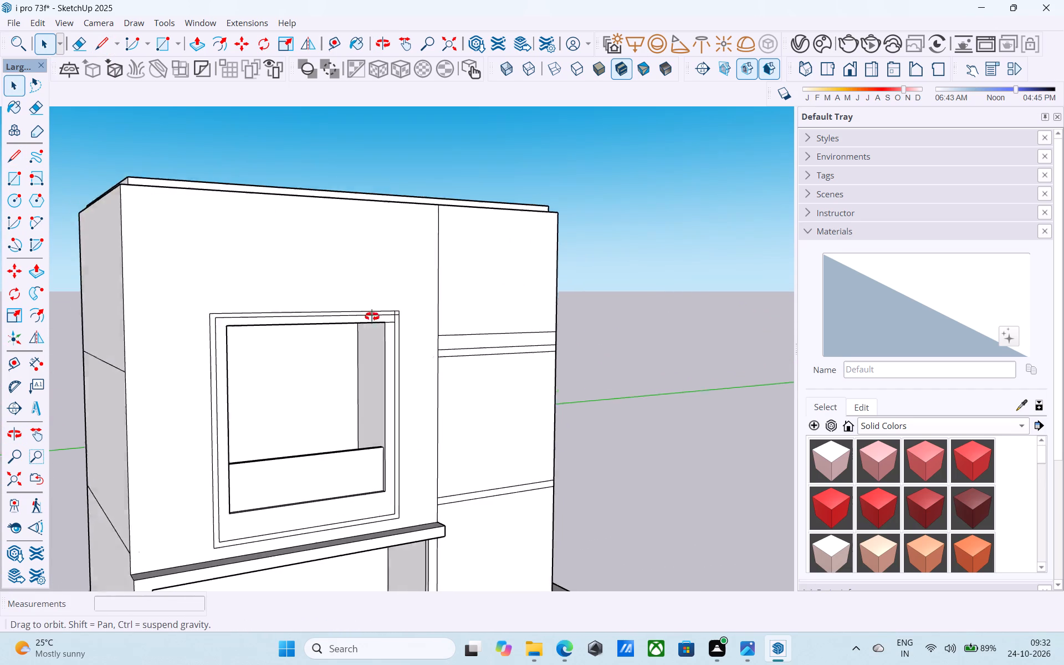
pyautogui.moveTo(372, 316); pyautogui.dragTo(328, 326, button='middle')
pyautogui.press('l')
pyautogui.scroll(8, 335, 331)
pyautogui.click(432, 301)
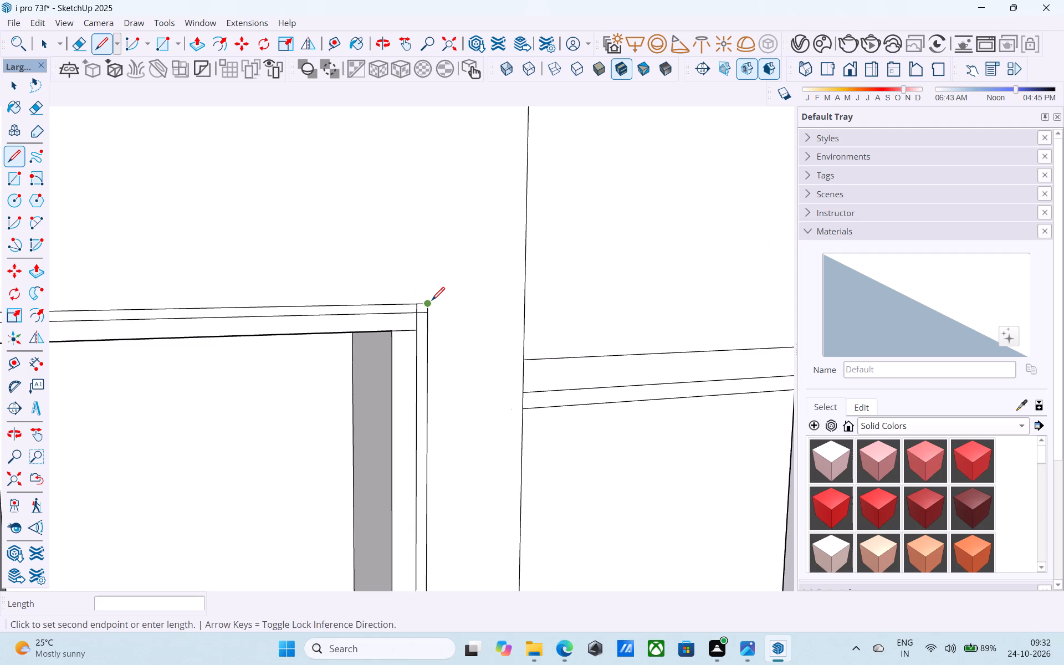
pyautogui.scroll(-5, 431, 256)
pyautogui.keyDown('shift'); pyautogui.moveTo(427, 254); pyautogui.dragTo(456, 373, button='middle'); pyautogui.keyUp('shift')
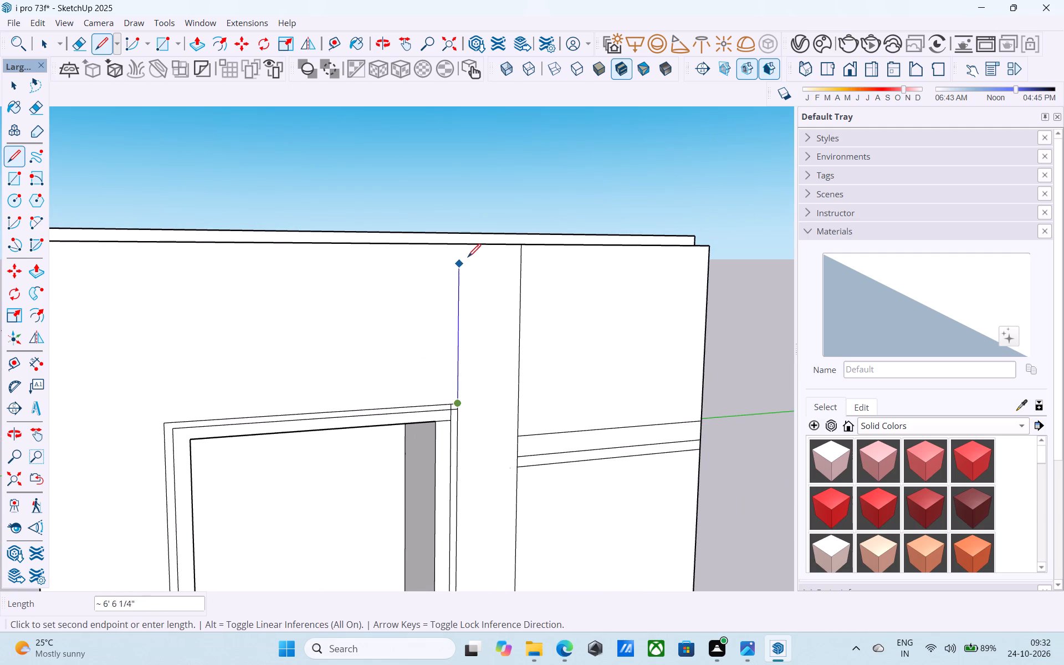
pyautogui.click(462, 246)
# Draw a short vertical line from the window border's lower outer corner nearest the banded section down to the ledge.
pyautogui.scroll(-6, 462, 245)
pyautogui.keyDown('shift'); pyautogui.moveTo(473, 328); pyautogui.dragTo(430, 294, button='middle'); pyautogui.keyUp('shift')
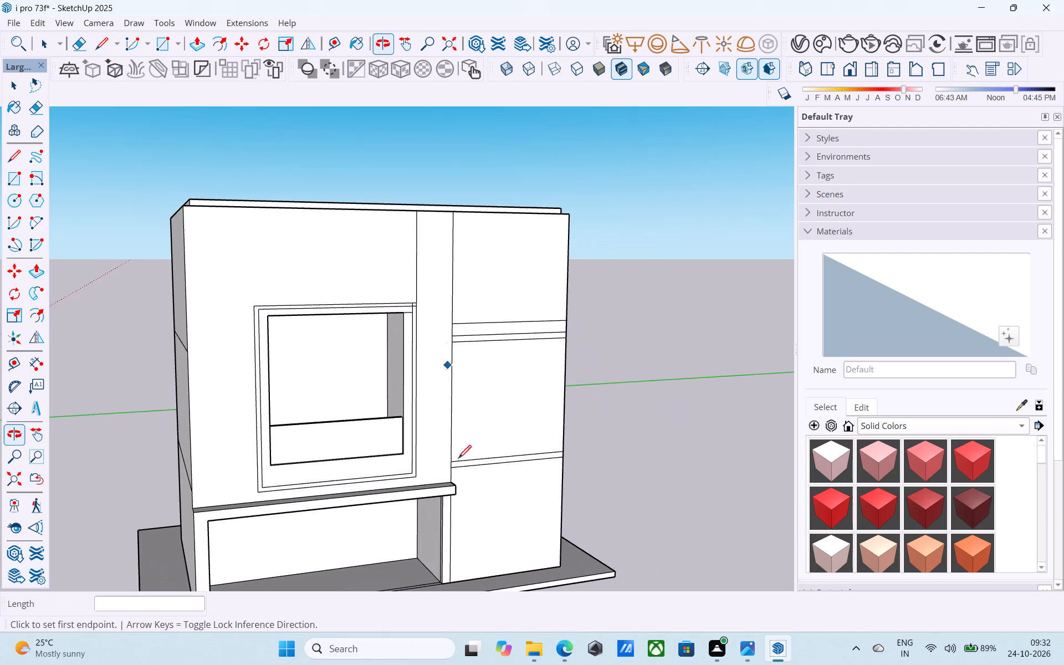
pyautogui.moveTo(442, 495); pyautogui.dragTo(436, 436, button='middle')
pyautogui.scroll(12, 434, 436)
pyautogui.click(391, 382)
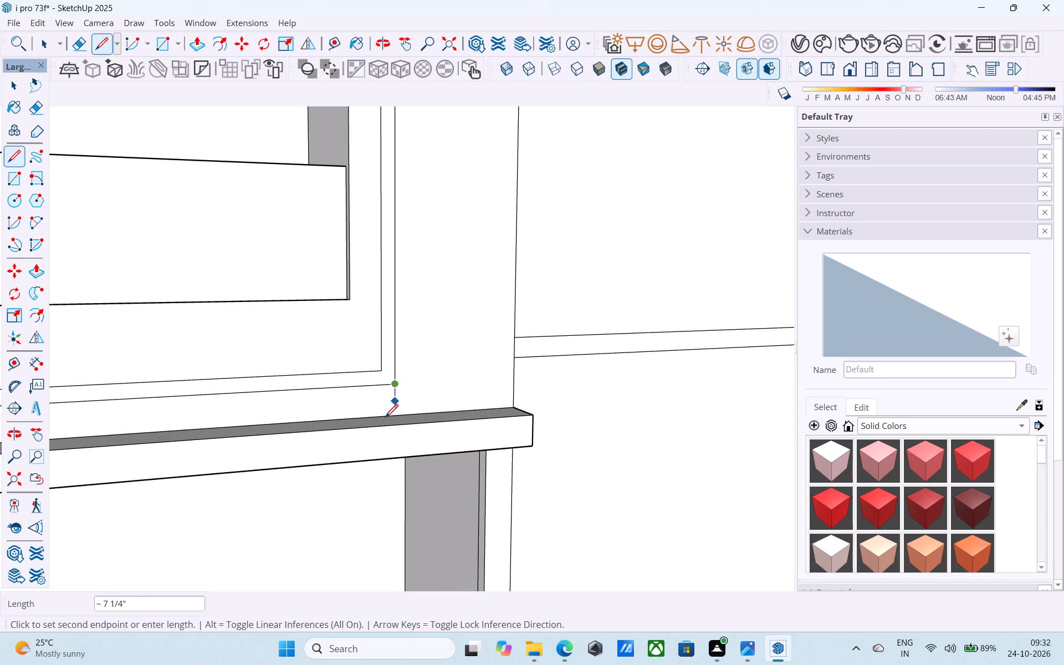
pyautogui.moveTo(384, 432); pyautogui.dragTo(388, 470, button='middle')
pyautogui.scroll(5, 388, 470)
pyautogui.click(400, 421)
# Offset the tall vertical strip between the window border and the banded section inward by 2".
pyautogui.scroll(-5, 475, 306)
pyautogui.keyDown('shift'); pyautogui.moveTo(471, 316); pyautogui.dragTo(432, 426, button='middle'); pyautogui.keyUp('shift')
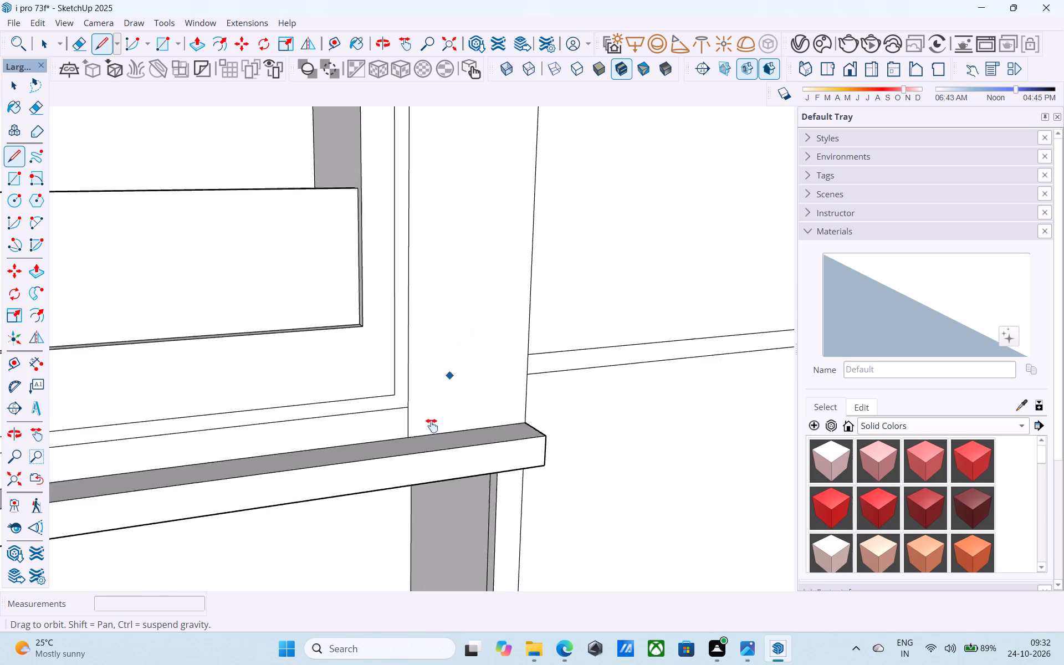
pyautogui.keyDown('shift'); pyautogui.moveTo(432, 426); pyautogui.dragTo(420, 454, button='middle'); pyautogui.keyUp('shift')
pyautogui.press('space')
pyautogui.click(436, 426)
pyautogui.scroll(-10, 436, 426)
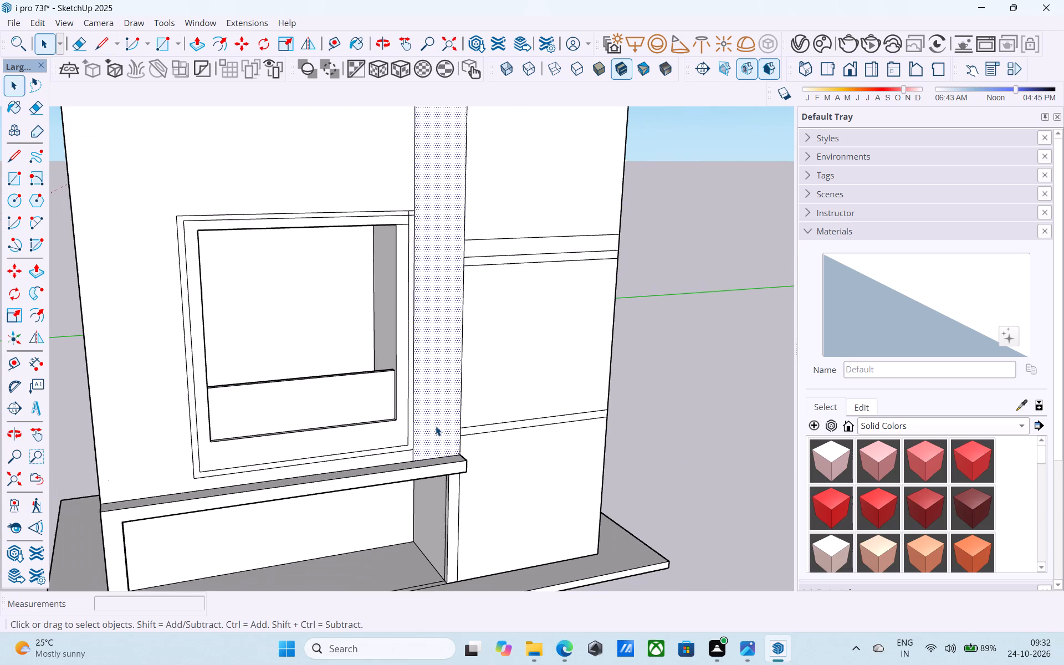
pyautogui.press('f')
pyautogui.click(436, 426)
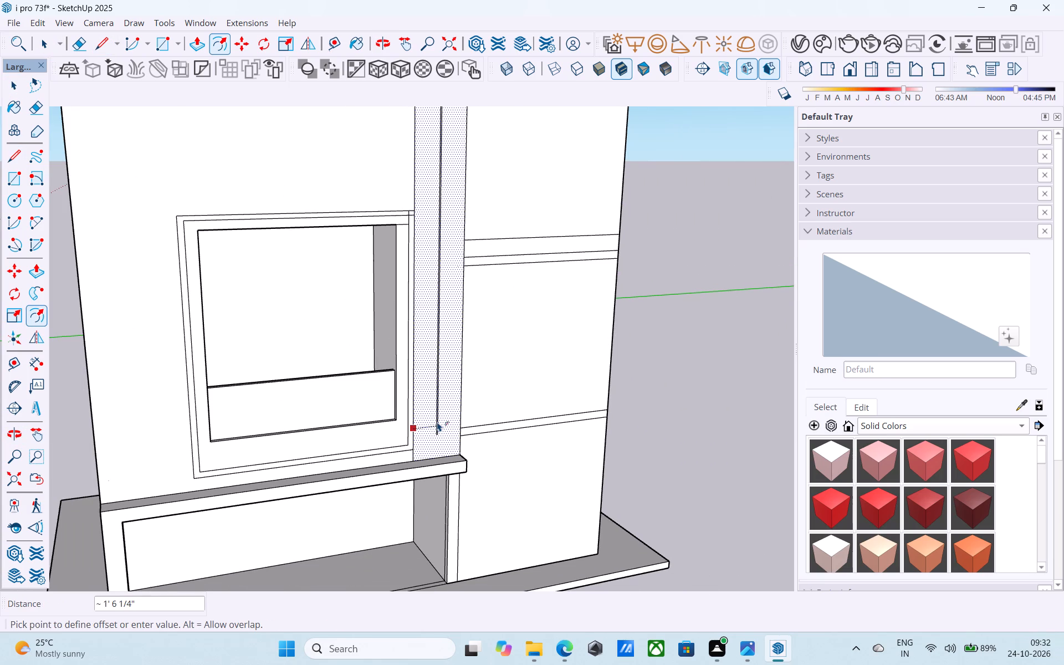
pyautogui.write('2"')
pyautogui.press('Return')
# Offset the tall strip's inner face inward by another 3" to outline a frame.
pyautogui.press('space')
pyautogui.click(437, 422)
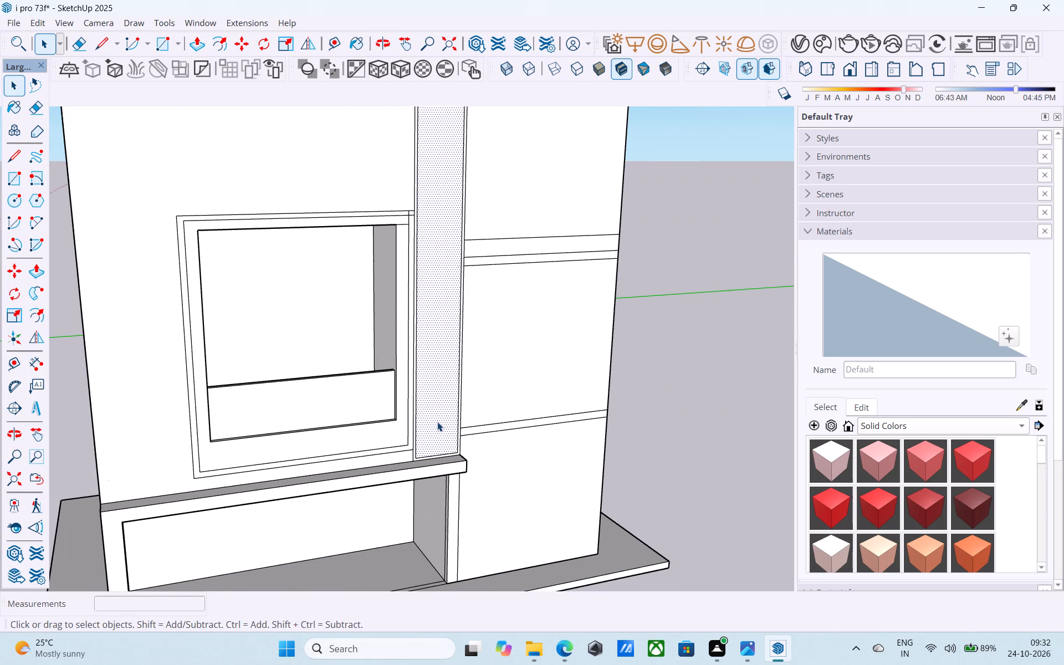
pyautogui.press('f')
pyautogui.click(437, 422)
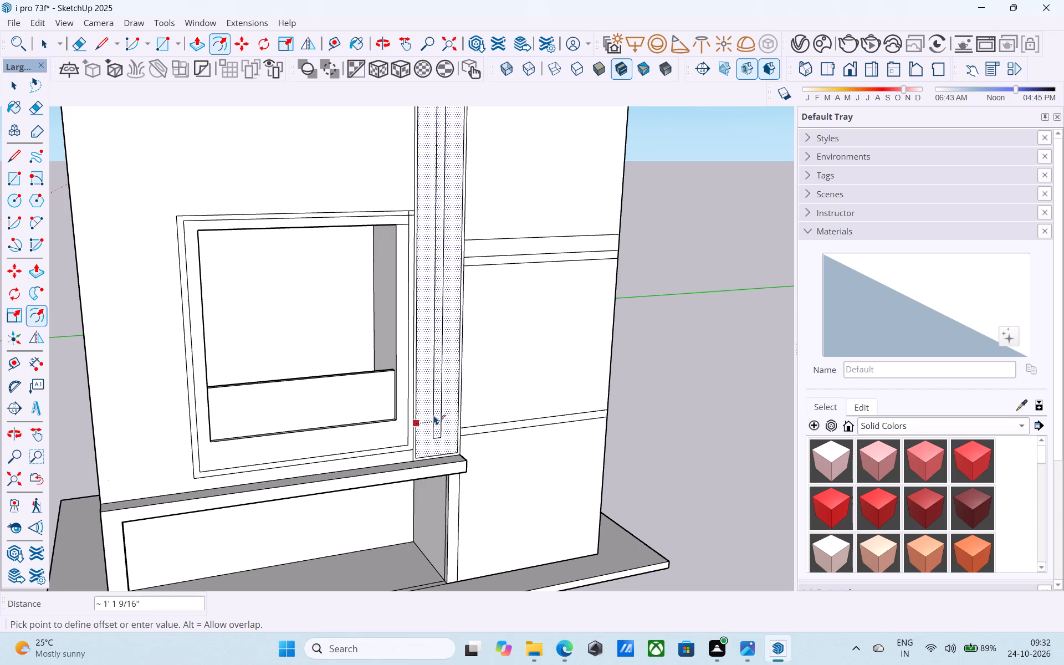
pyautogui.write('2"')
pyautogui.press('Return')
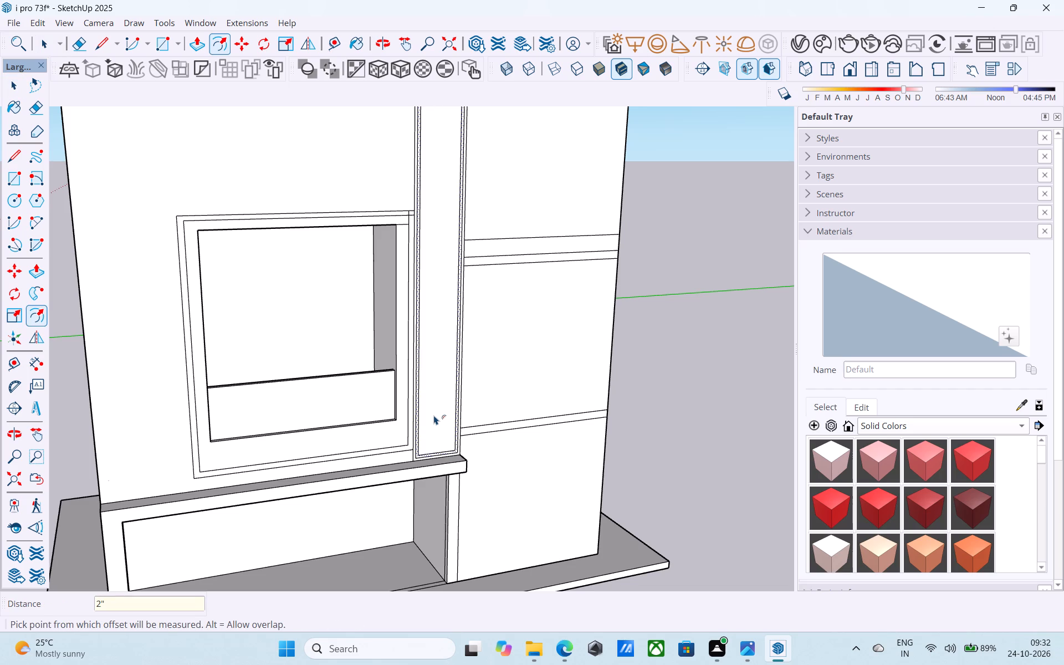
pyautogui.write('3"')
pyautogui.press('Return')
pyautogui.press('space')
# Push/Pull the 3" frame on the tall vertical strip outward by 6".
pyautogui.scroll(-6, 406, 411)
pyautogui.moveTo(402, 413); pyautogui.dragTo(365, 439, button='middle')
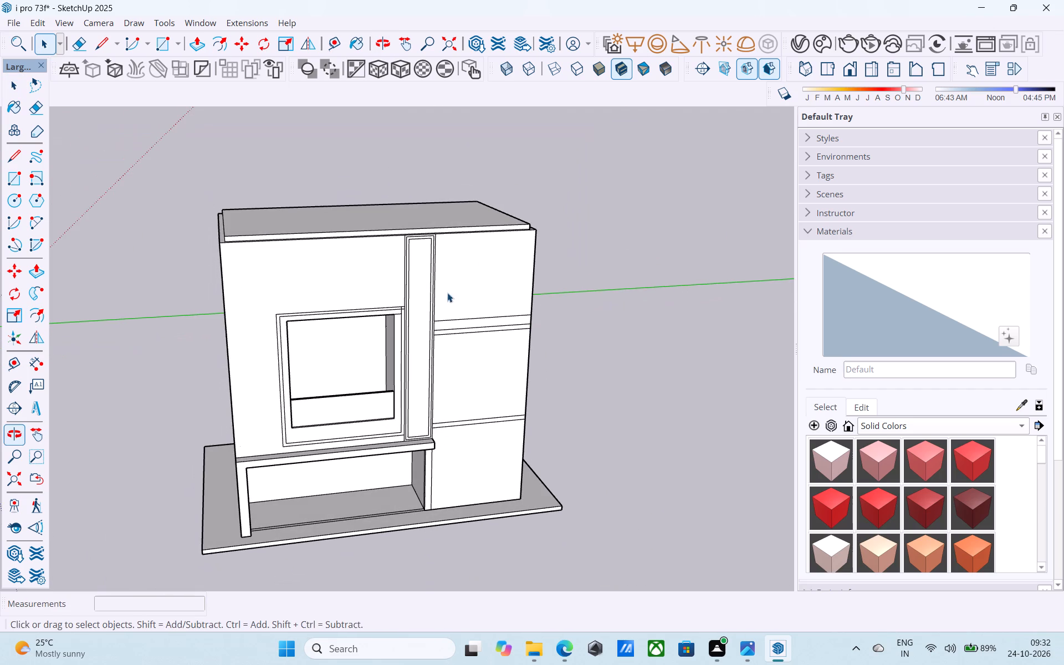
pyautogui.scroll(6, 490, 242)
pyautogui.scroll(9, 383, 238)
pyautogui.click(352, 232)
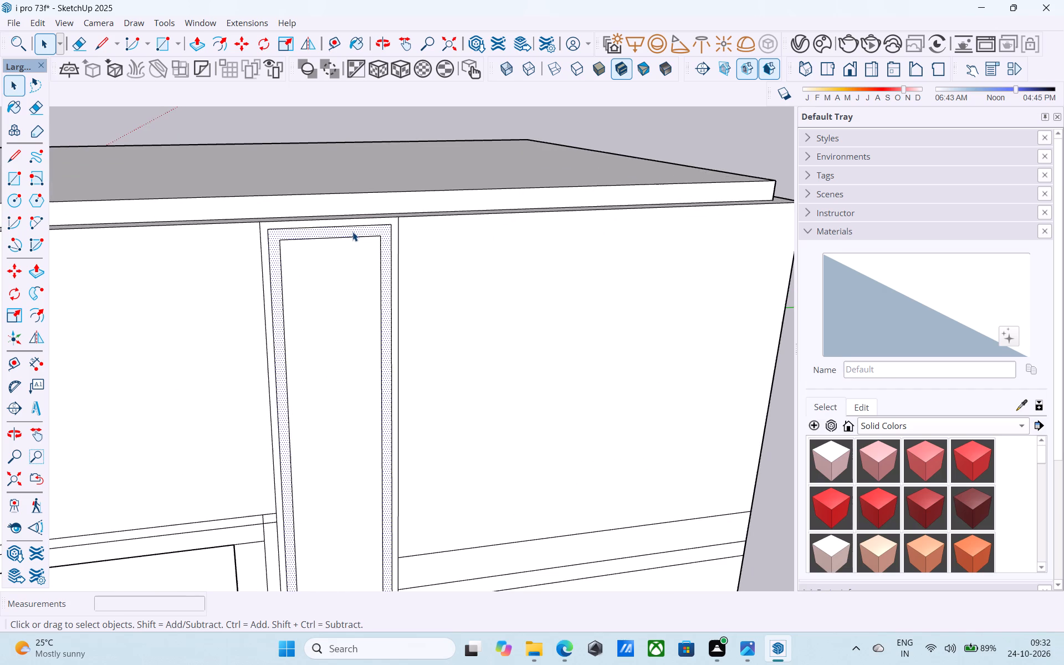
pyautogui.press('p')
pyautogui.click(352, 232)
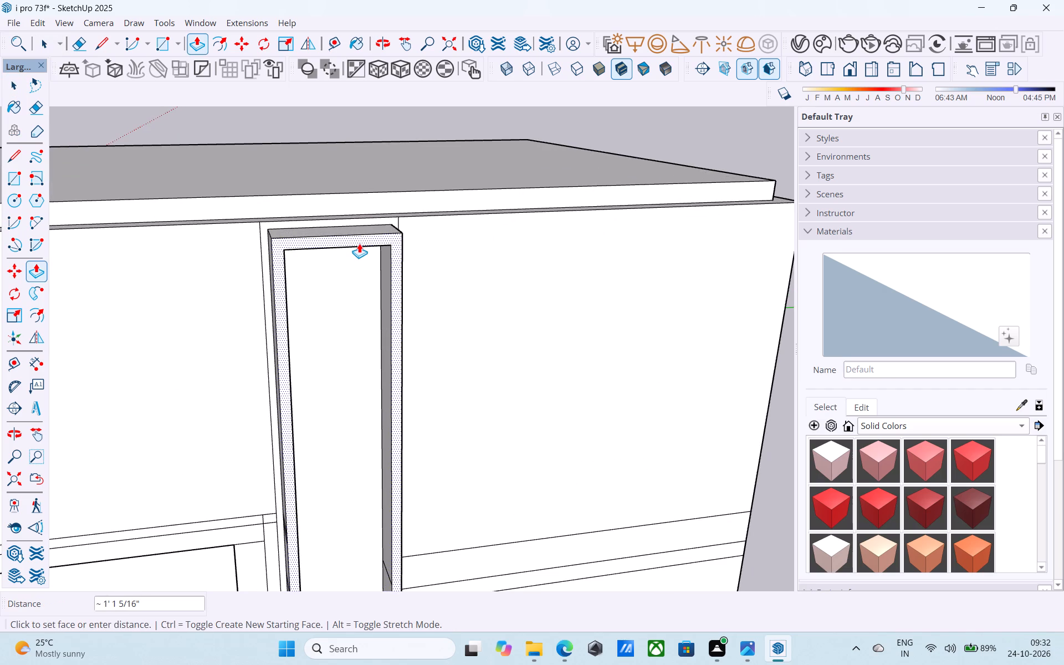
pyautogui.write('6"')
pyautogui.press('Return')
pyautogui.press('space')
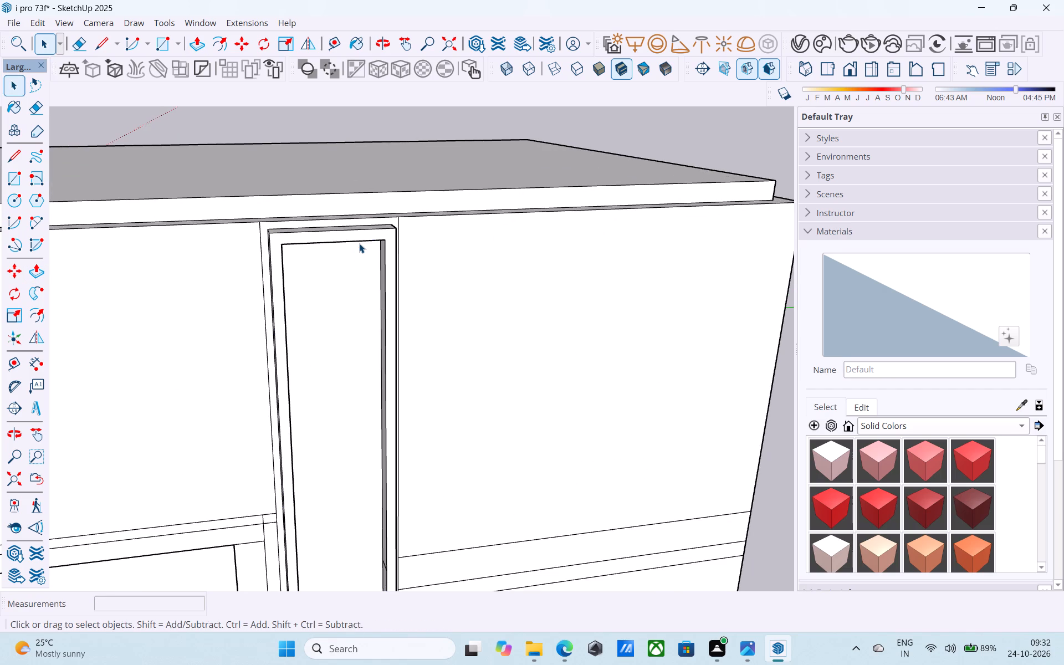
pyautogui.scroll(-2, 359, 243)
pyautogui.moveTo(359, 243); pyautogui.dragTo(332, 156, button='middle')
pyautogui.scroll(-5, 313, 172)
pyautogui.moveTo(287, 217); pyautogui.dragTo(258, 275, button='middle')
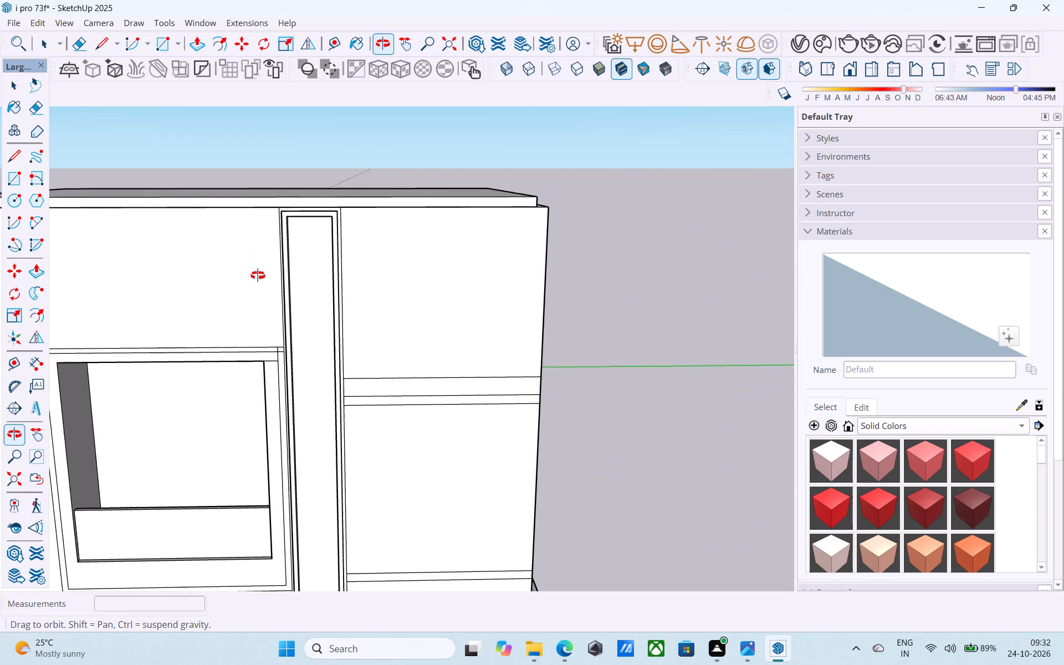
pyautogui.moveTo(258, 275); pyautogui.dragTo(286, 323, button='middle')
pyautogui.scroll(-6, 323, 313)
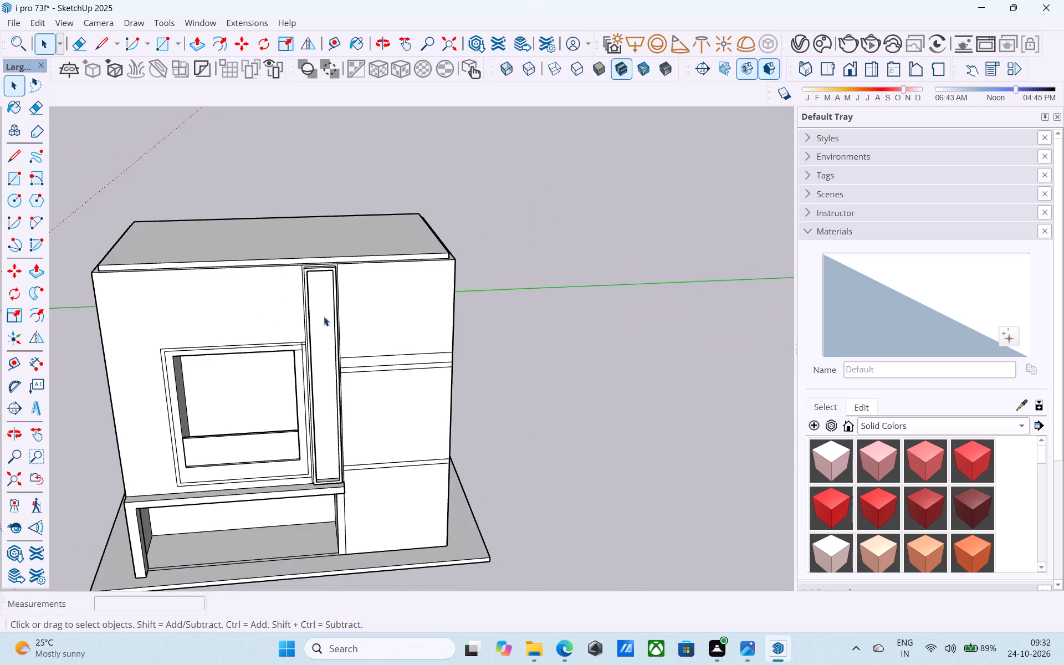
# Push/Pull the roof slab's front edge face outward until it is flush with the front wall.
pyautogui.moveTo(262, 310); pyautogui.dragTo(639, 373, button='middle')
pyautogui.keyDown('shift'); pyautogui.moveTo(424, 409); pyautogui.dragTo(414, 317, button='middle'); pyautogui.keyUp('shift')
pyautogui.scroll(5, 370, 326)
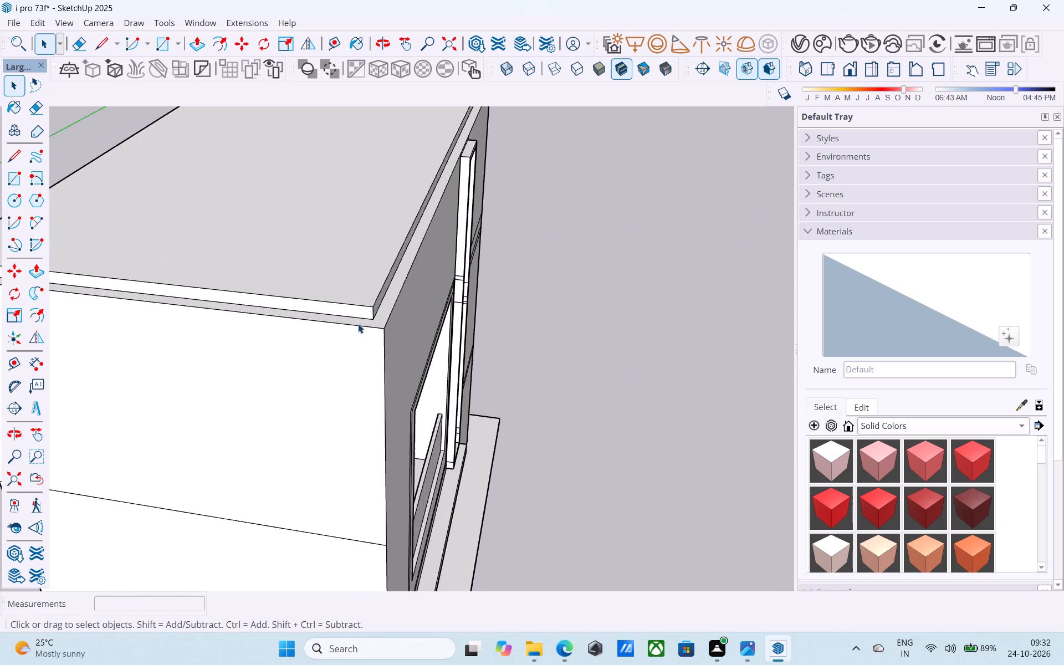
pyautogui.scroll(7, 358, 324)
pyautogui.moveTo(382, 299); pyautogui.dragTo(349, 289, button='middle')
pyautogui.click(345, 284)
pyautogui.press('p')
pyautogui.click(342, 282)
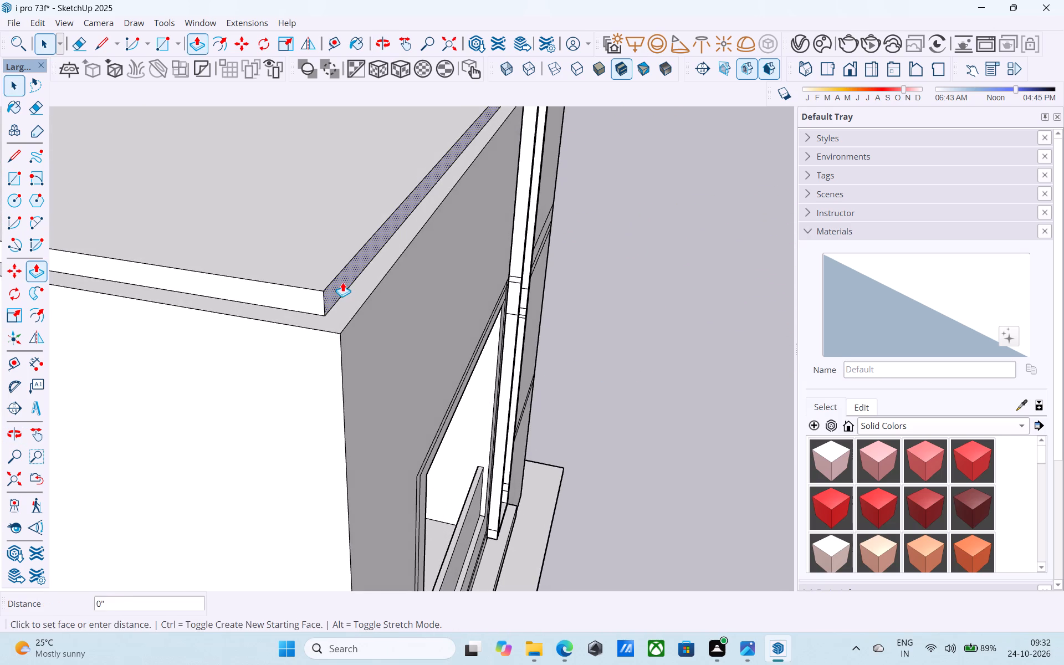
pyautogui.click(352, 315)
pyautogui.press('space')
# Copy the vertical edge beside the tall frame, above the window border, 5' across the facade over the window.
pyautogui.scroll(-6, 352, 315)
pyautogui.moveTo(342, 309); pyautogui.dragTo(246, 313, button='middle')
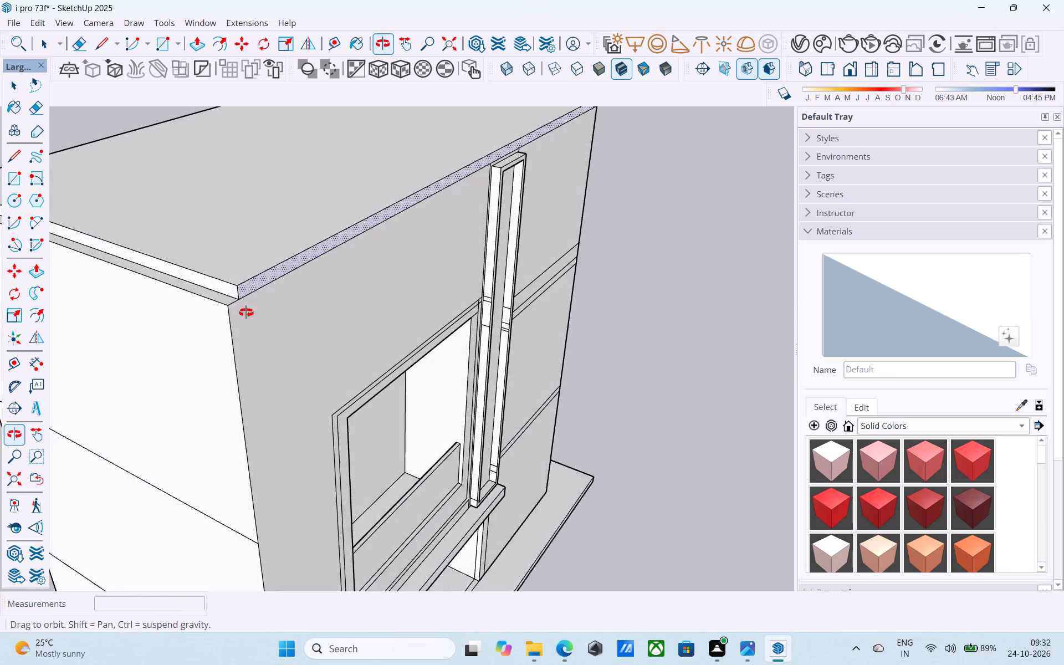
pyautogui.moveTo(246, 313); pyautogui.dragTo(150, 315, button='middle')
pyautogui.moveTo(472, 310); pyautogui.dragTo(453, 290, button='middle')
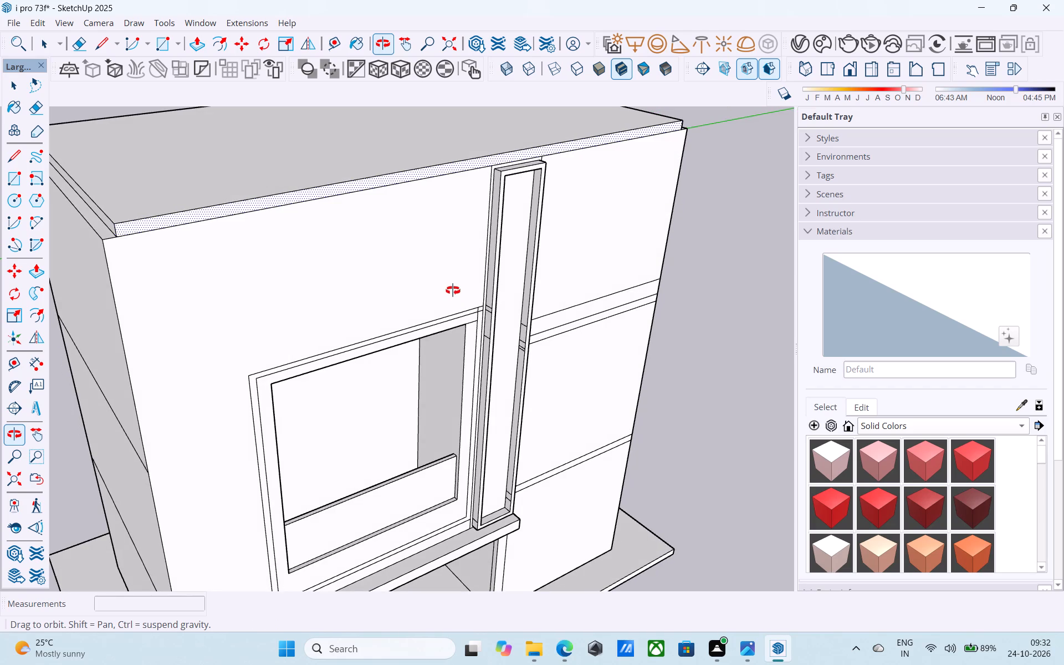
pyautogui.moveTo(453, 290); pyautogui.dragTo(459, 272, button='middle')
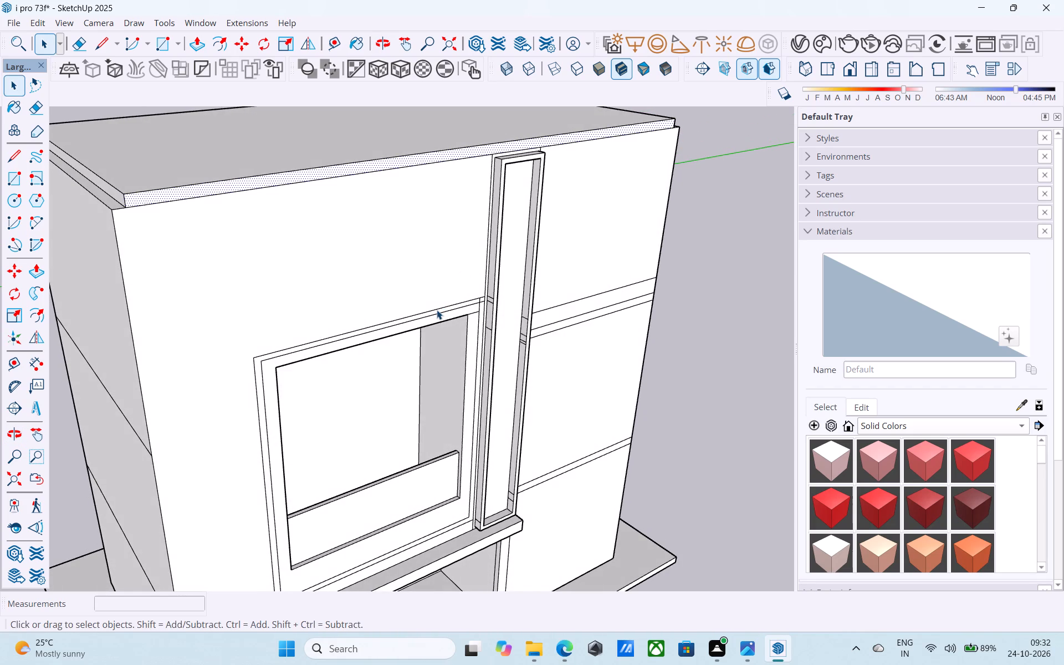
pyautogui.press('l')
pyautogui.press('space')
pyautogui.click(483, 284)
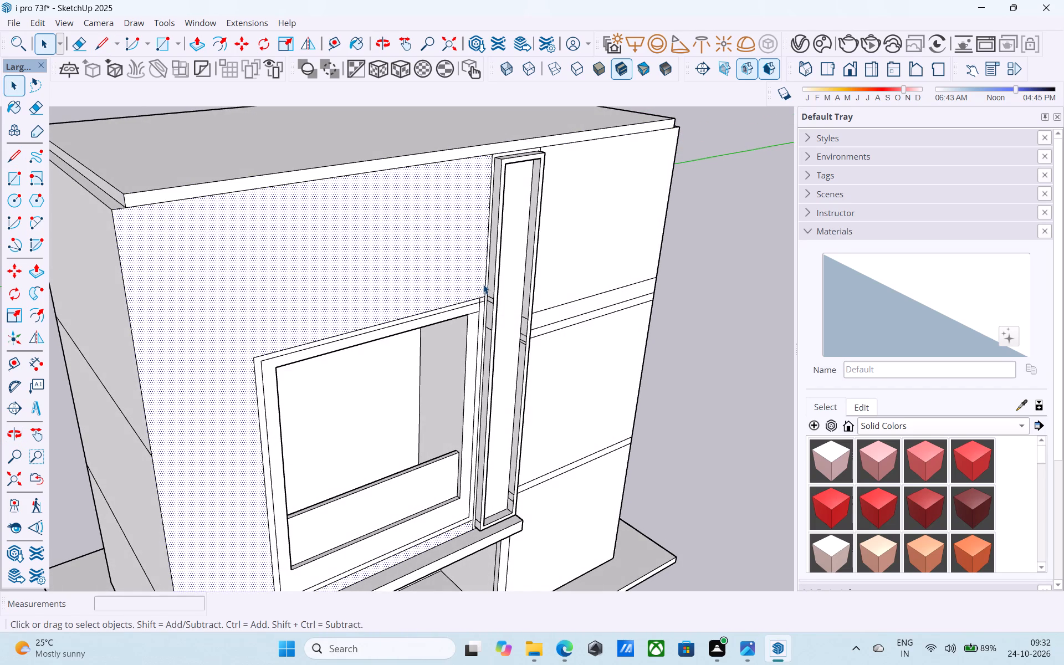
pyautogui.click(485, 288)
pyautogui.press('m')
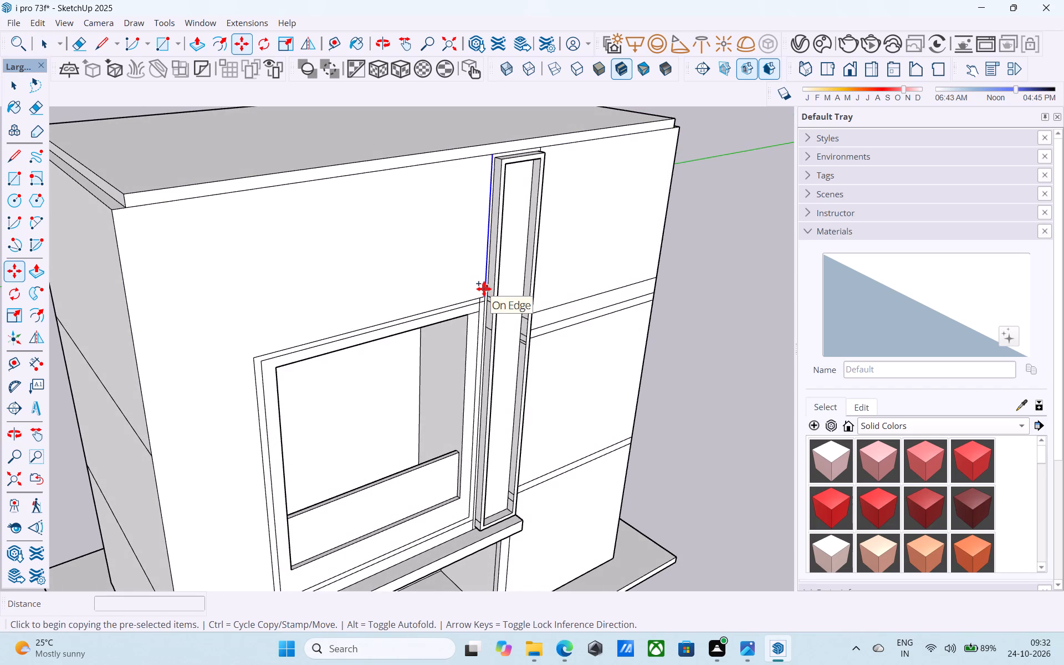
pyautogui.scroll(11, 484, 293)
pyautogui.click(486, 306)
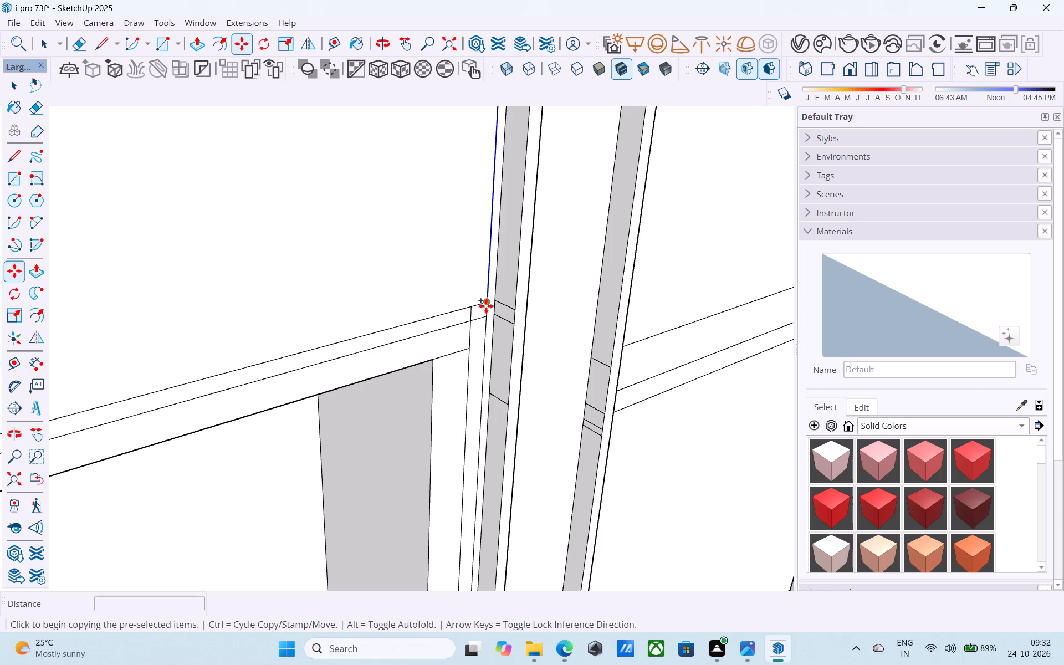
pyautogui.scroll(-10, 486, 306)
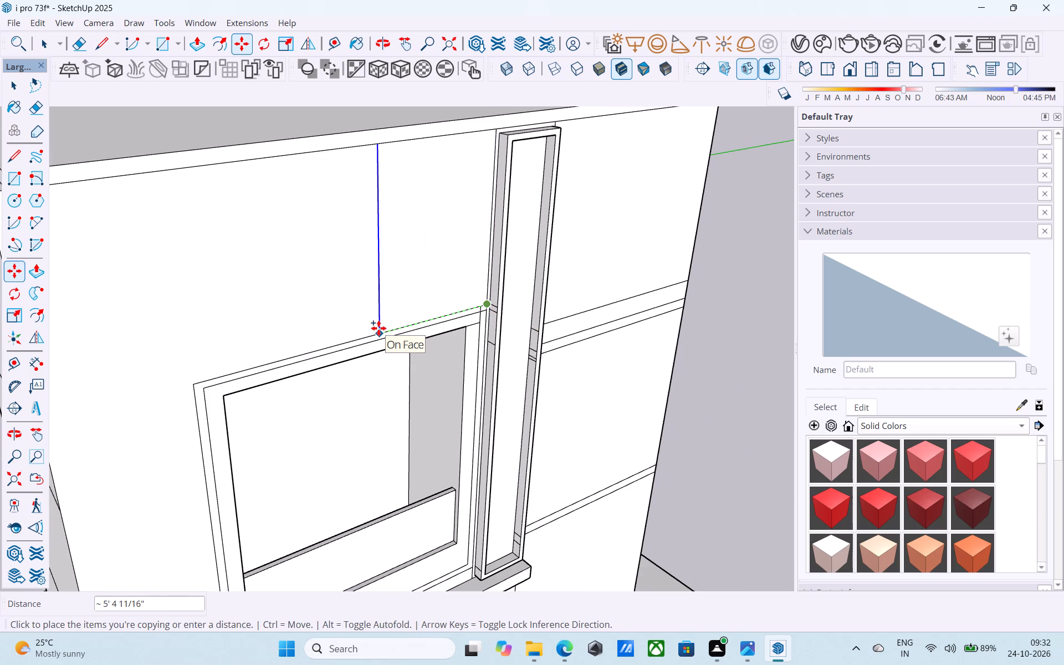
pyautogui.write("5'")
pyautogui.press('Return')
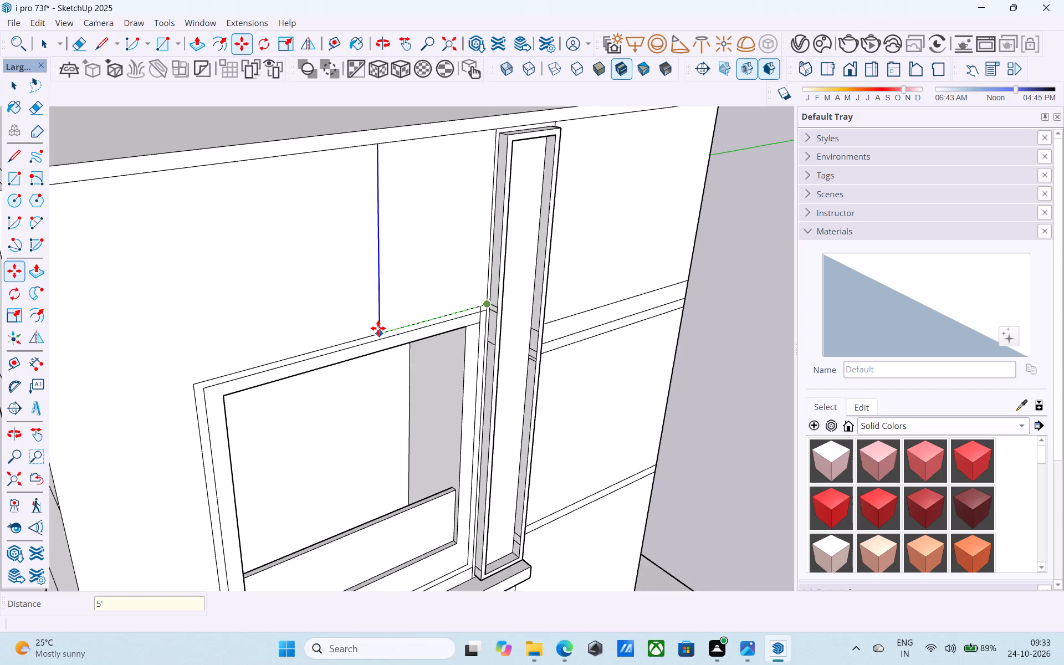
# Draw a 6" vertical line across the roof slab's front edge, continuing the copied line up to the roof's top edge.
pyautogui.scroll(-7, 378, 328)
pyautogui.moveTo(400, 355); pyautogui.dragTo(274, 251, button='middle')
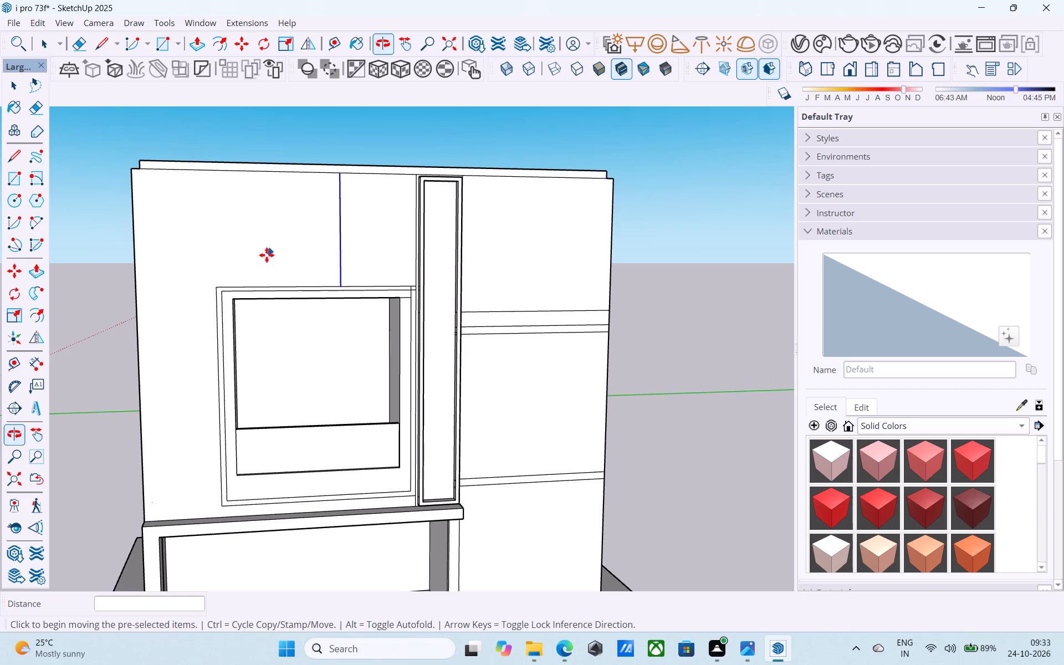
pyautogui.keyDown('shift'); pyautogui.moveTo(395, 259); pyautogui.dragTo(355, 343, button='middle'); pyautogui.keyUp('shift')
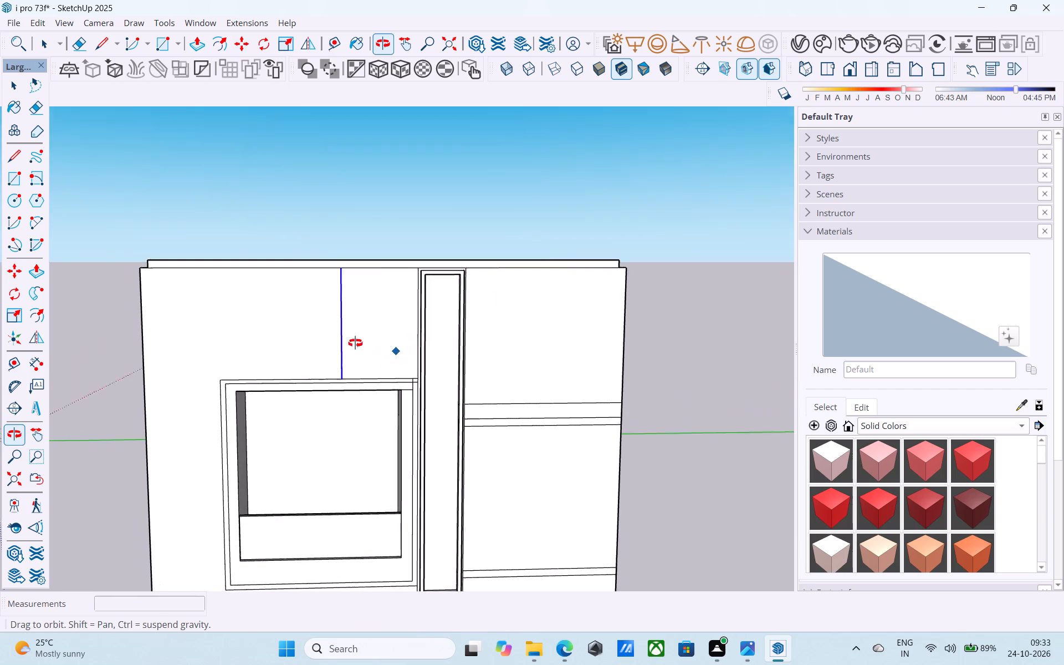
pyautogui.keyDown('shift'); pyautogui.moveTo(355, 343); pyautogui.dragTo(356, 446, button='middle'); pyautogui.keyUp('shift')
pyautogui.moveTo(377, 341); pyautogui.dragTo(380, 434, button='middle')
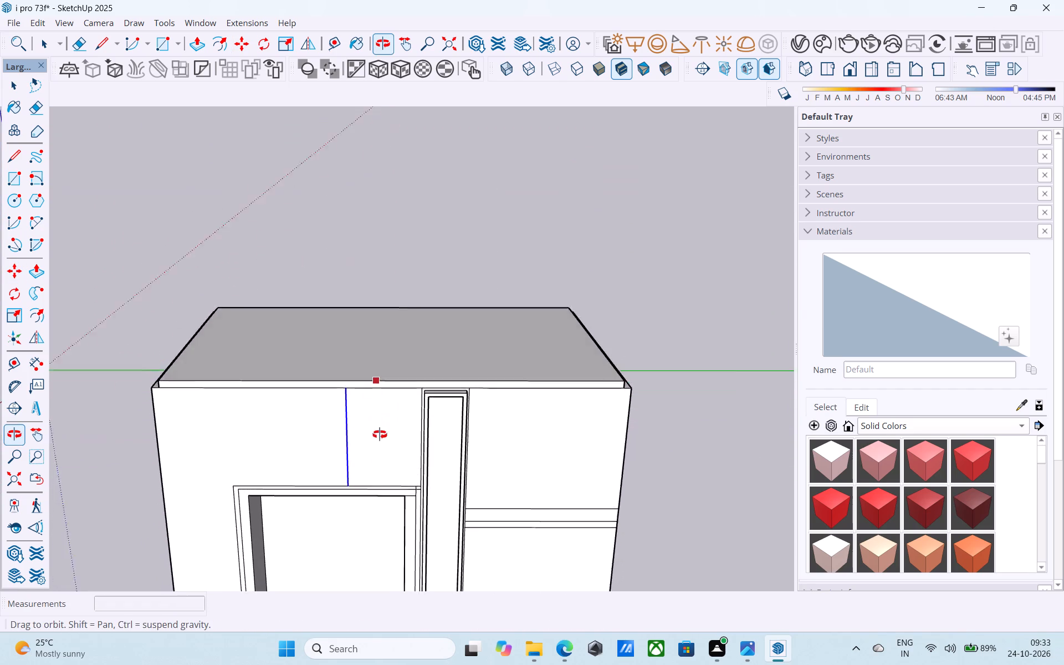
pyautogui.moveTo(380, 434); pyautogui.dragTo(381, 438, button='middle')
pyautogui.scroll(4, 369, 418)
pyautogui.press('space')
pyautogui.press('l')
pyautogui.scroll(5, 338, 382)
pyautogui.click(337, 382)
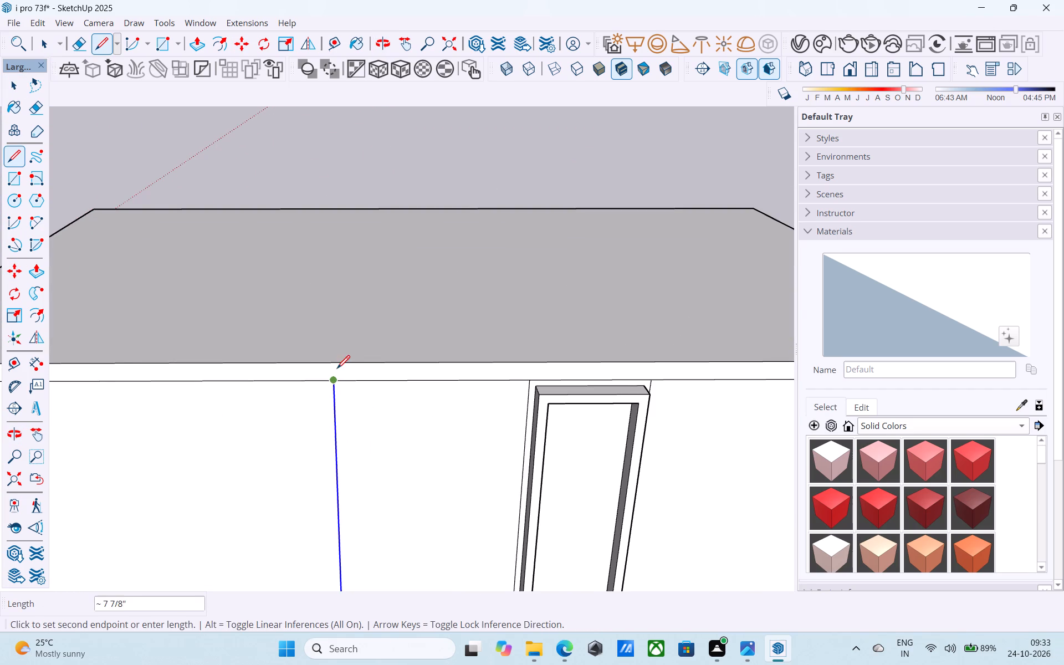
pyautogui.press('Up')
pyautogui.click(332, 363)
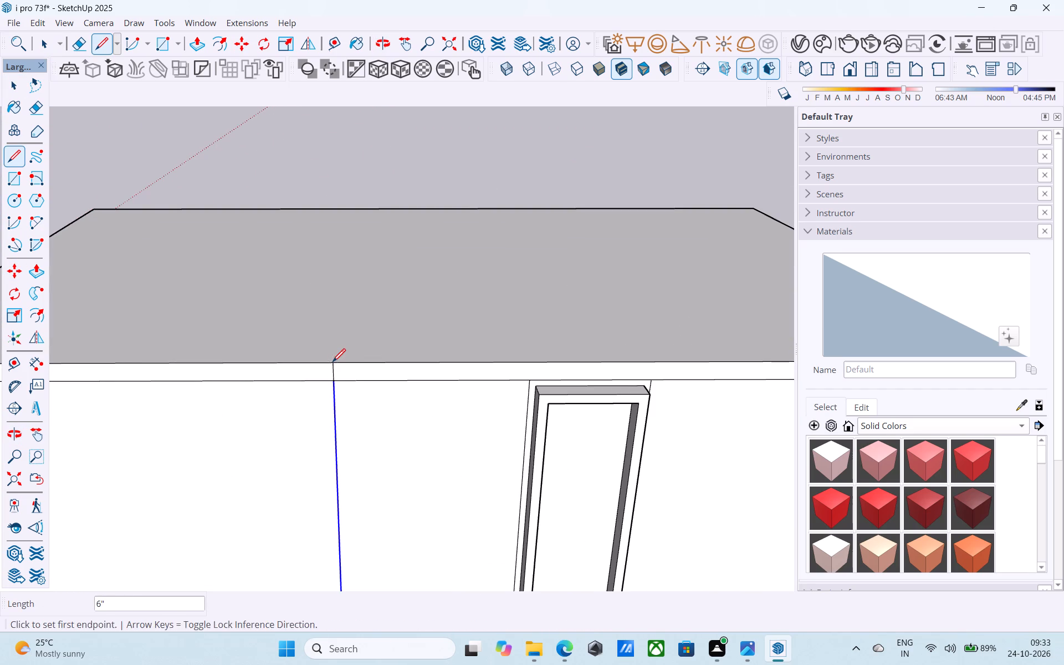
pyautogui.press('space')
# Draw another 6" vertical line across the slab's front edge, above the tall strip's outer side next to the banded section.
pyautogui.scroll(-8, 325, 352)
pyautogui.moveTo(476, 350); pyautogui.dragTo(373, 357, button='middle')
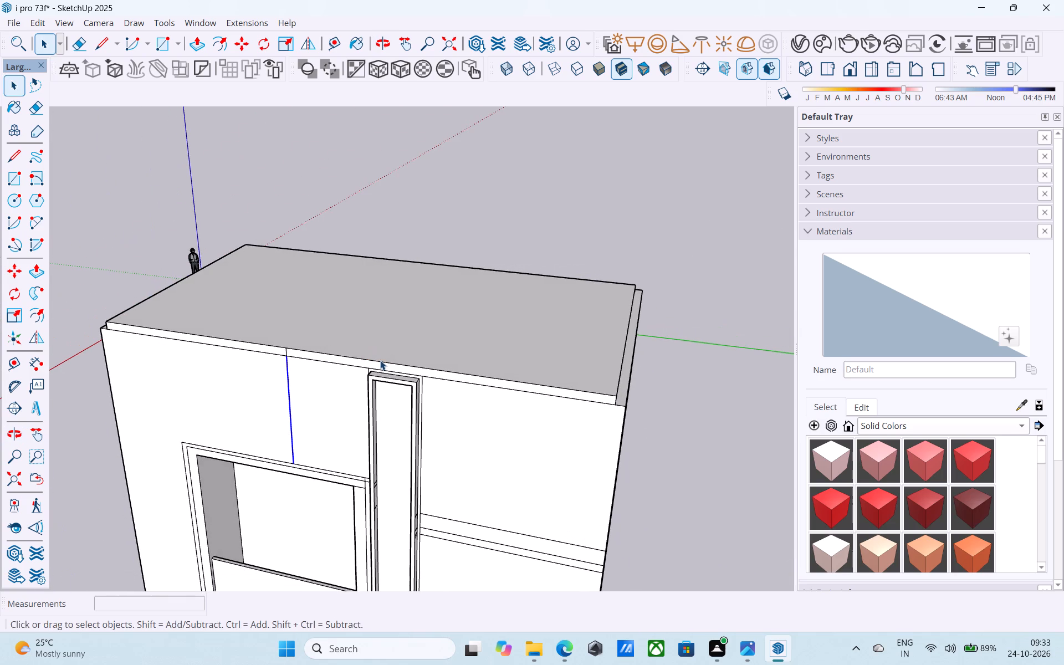
pyautogui.scroll(-5, 381, 360)
pyautogui.scroll(11, 388, 366)
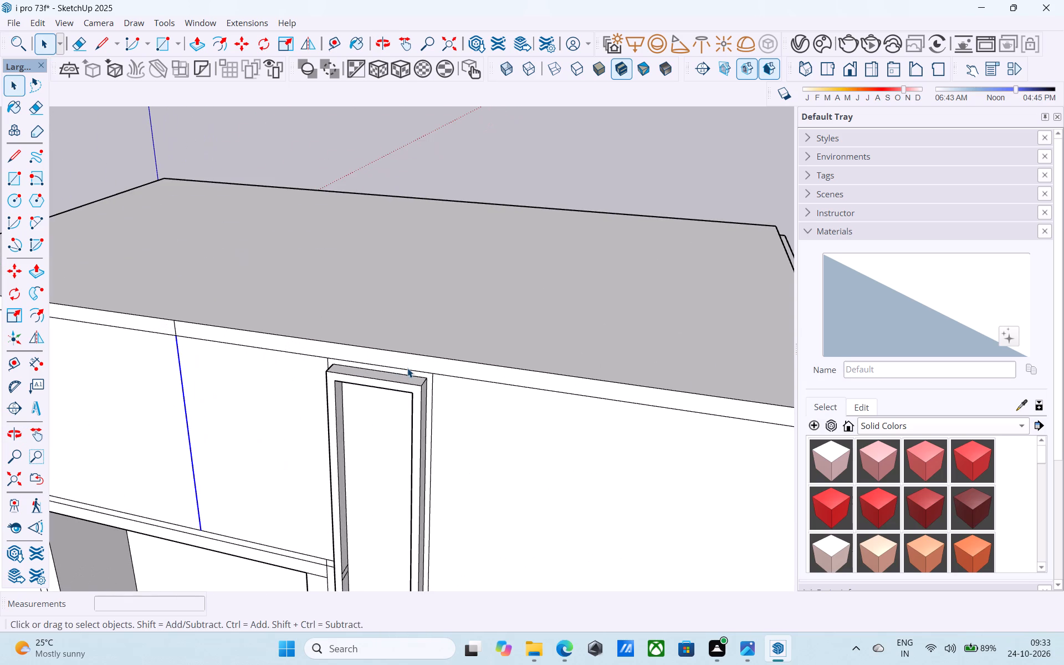
pyautogui.scroll(-2, 433, 352)
pyautogui.moveTo(429, 355); pyautogui.dragTo(420, 349, button='middle')
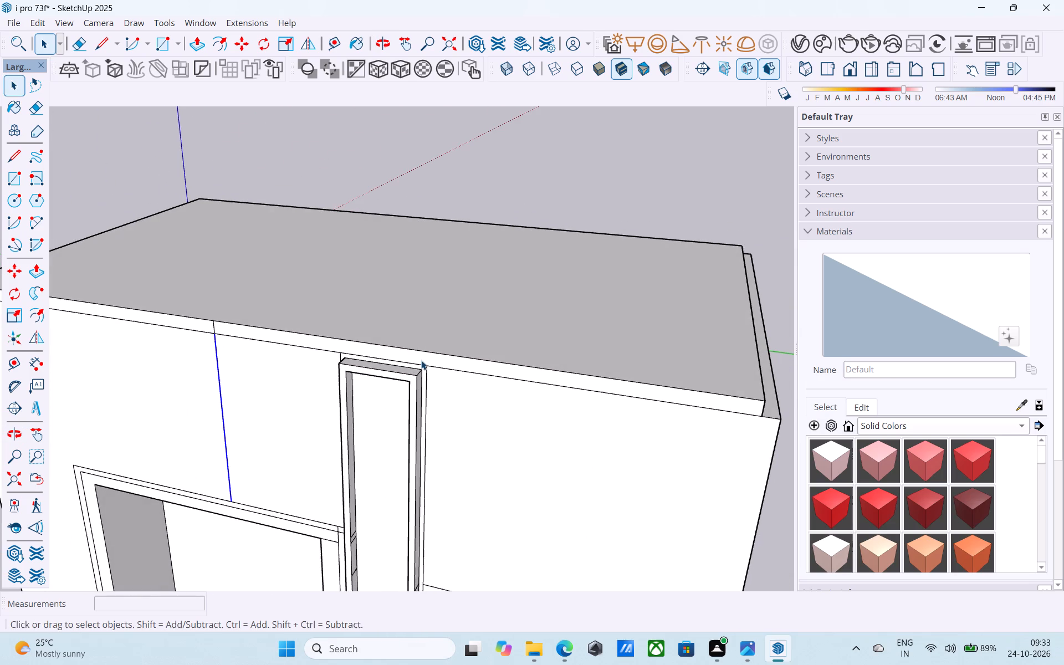
pyautogui.press('l')
pyautogui.scroll(3, 431, 361)
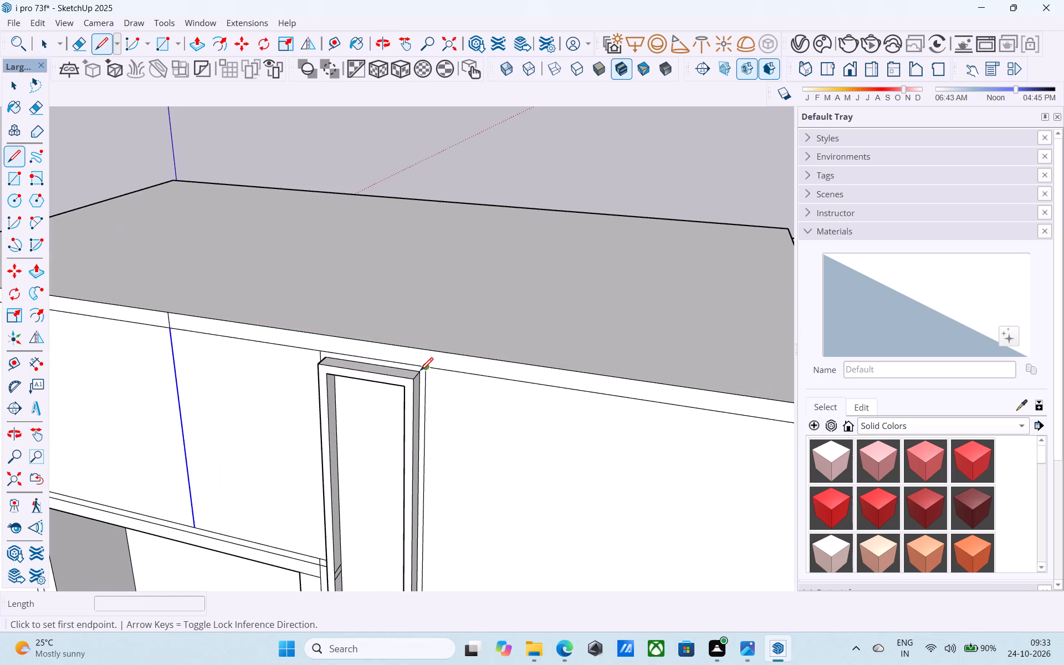
pyautogui.click(425, 368)
pyautogui.press('l')
pyautogui.scroll(5, 425, 367)
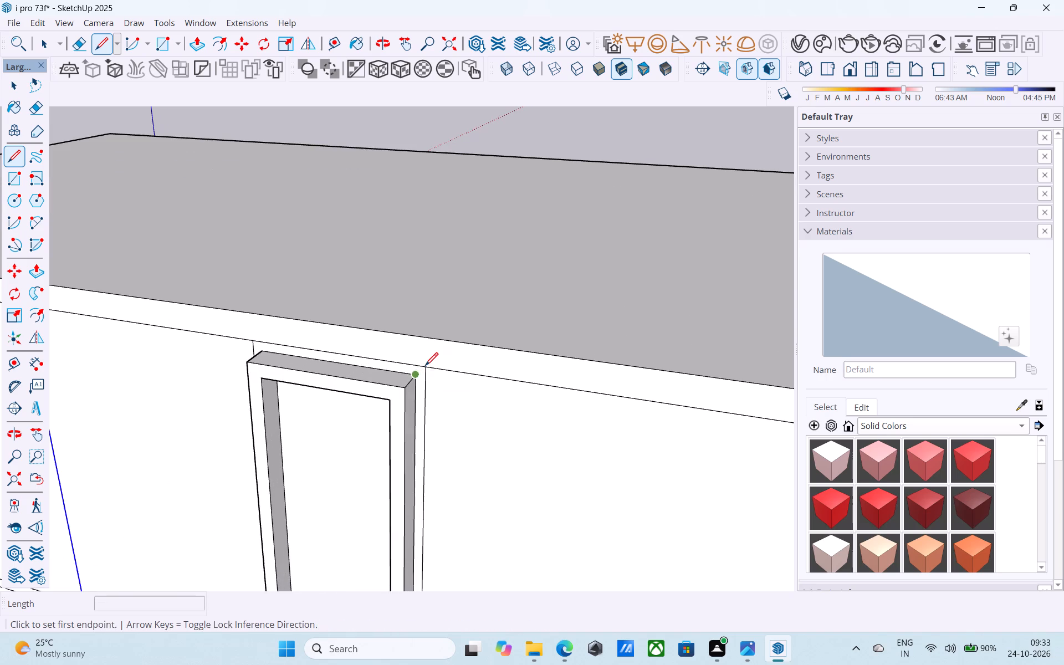
pyautogui.click(427, 366)
pyautogui.click(430, 340)
pyautogui.press('space')
# Push/Pull the slab edge segment between the two short lines outward, flush with the raised tall frame.
pyautogui.click(413, 342)
pyautogui.scroll(-4, 412, 342)
pyautogui.press('p')
pyautogui.click(412, 342)
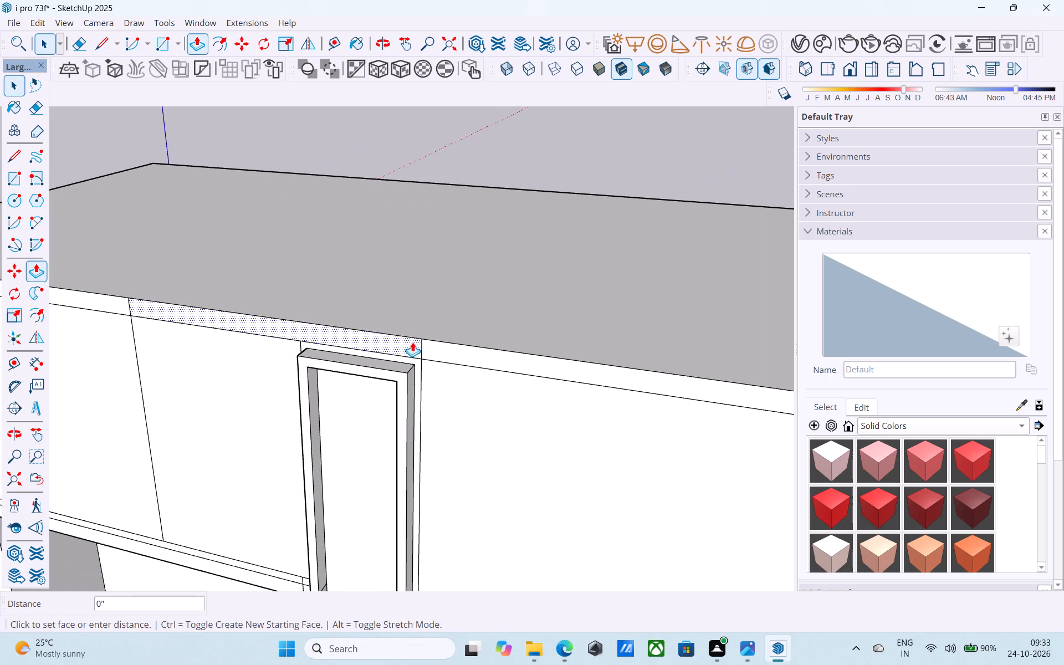
pyautogui.click(408, 395)
pyautogui.press('space')
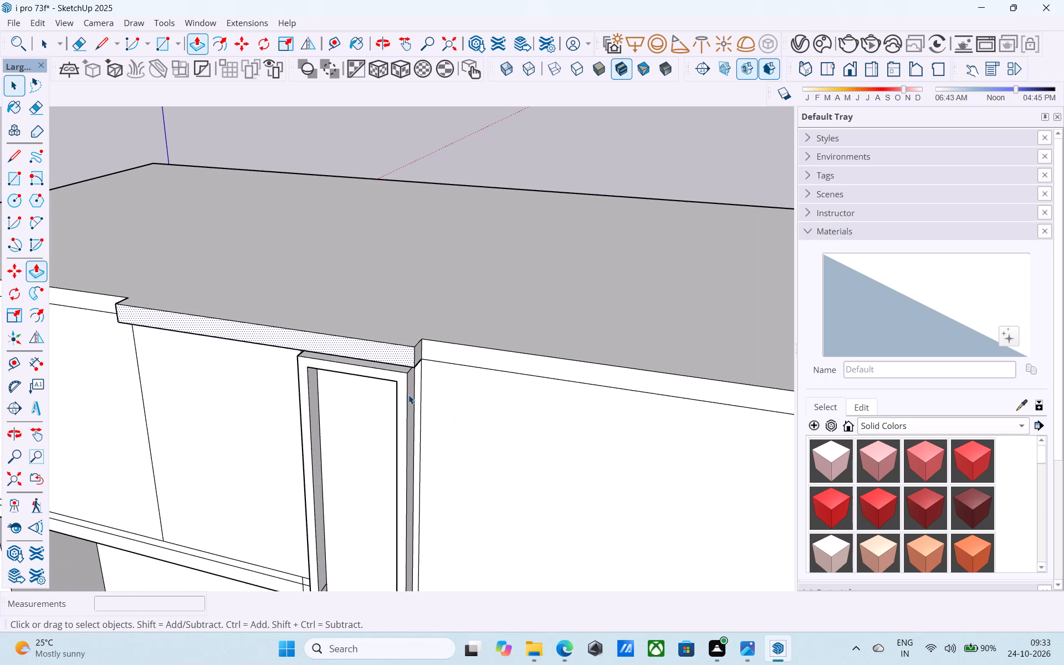
# Push/Pull the 2" border around the tall frame outward by 6", flush with the projecting slab edge.
pyautogui.scroll(-1, 410, 389)
pyautogui.moveTo(408, 389); pyautogui.dragTo(416, 331, button='middle')
pyautogui.scroll(3, 420, 347)
pyautogui.click(420, 347)
pyautogui.click(421, 347)
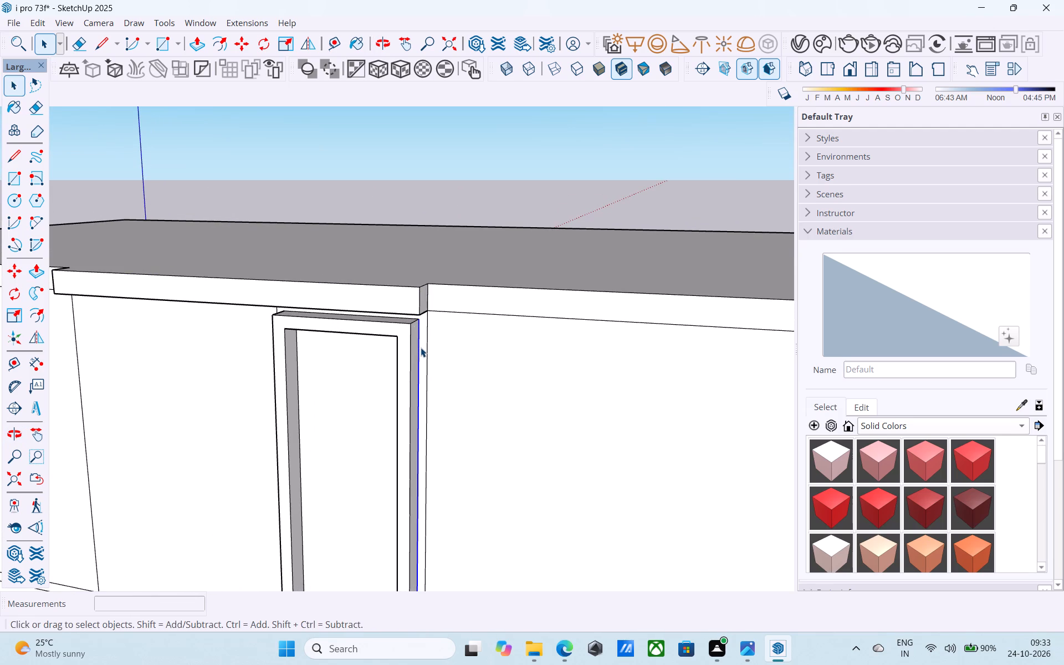
pyautogui.click(423, 349)
pyautogui.press('p')
pyautogui.click(423, 350)
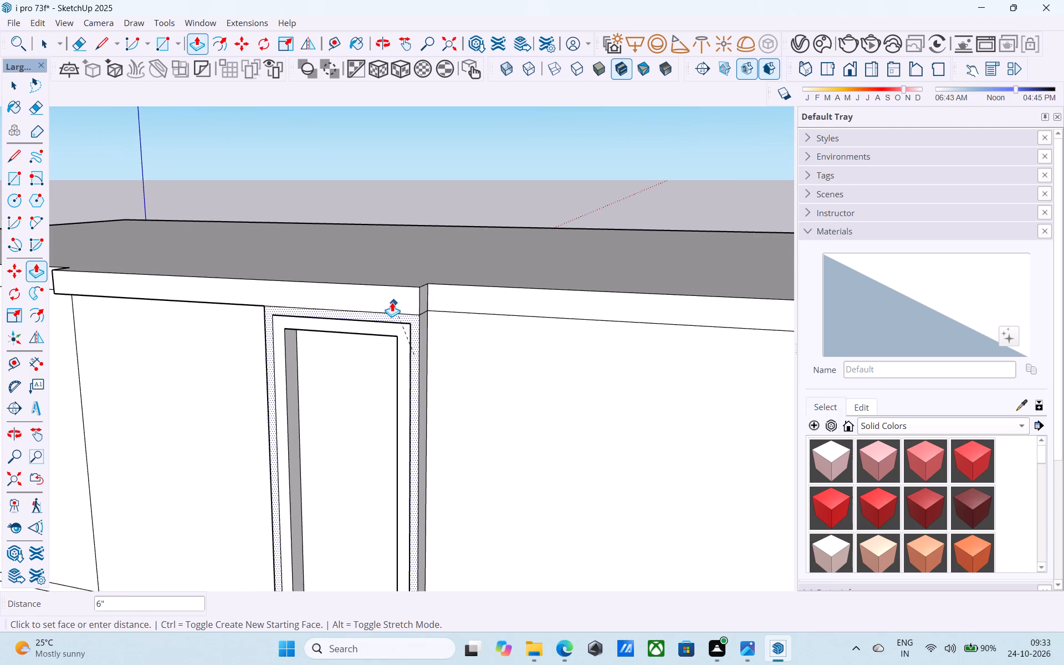
pyautogui.click(392, 302)
# Push/Pull the wall panel above the window, beside the tall frame, outward by 6" to the projecting slab edge.
pyautogui.scroll(-6, 392, 302)
pyautogui.press('space')
pyautogui.scroll(-6, 382, 326)
pyautogui.moveTo(380, 326); pyautogui.dragTo(447, 310, button='middle')
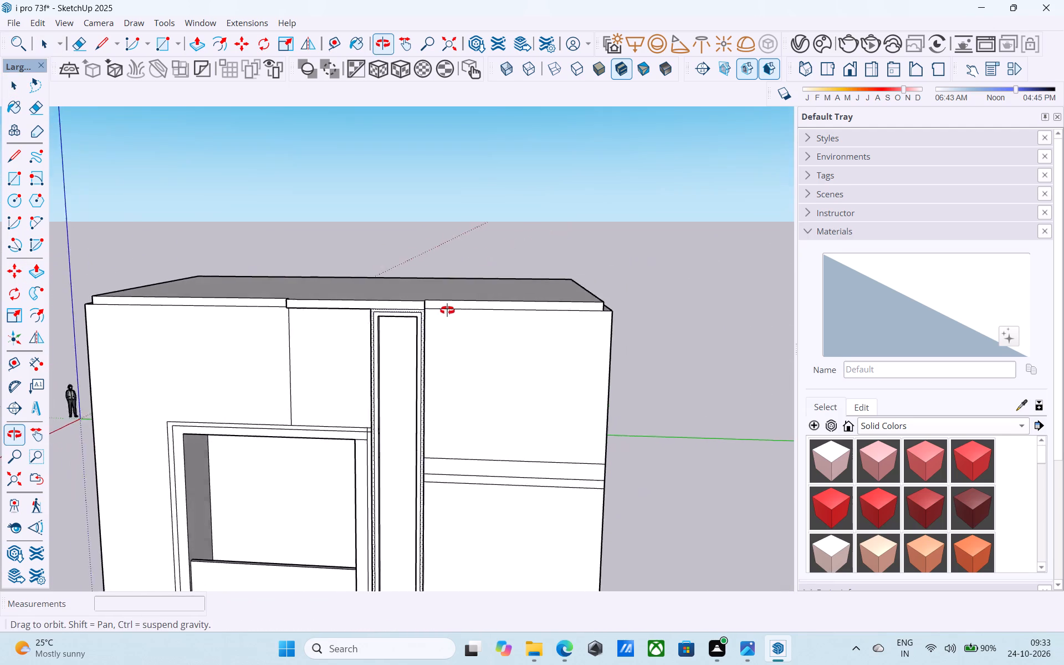
pyautogui.moveTo(447, 310); pyautogui.dragTo(479, 300, button='middle')
pyautogui.scroll(5, 332, 328)
pyautogui.moveTo(328, 329); pyautogui.dragTo(398, 318, button='middle')
pyautogui.click(375, 331)
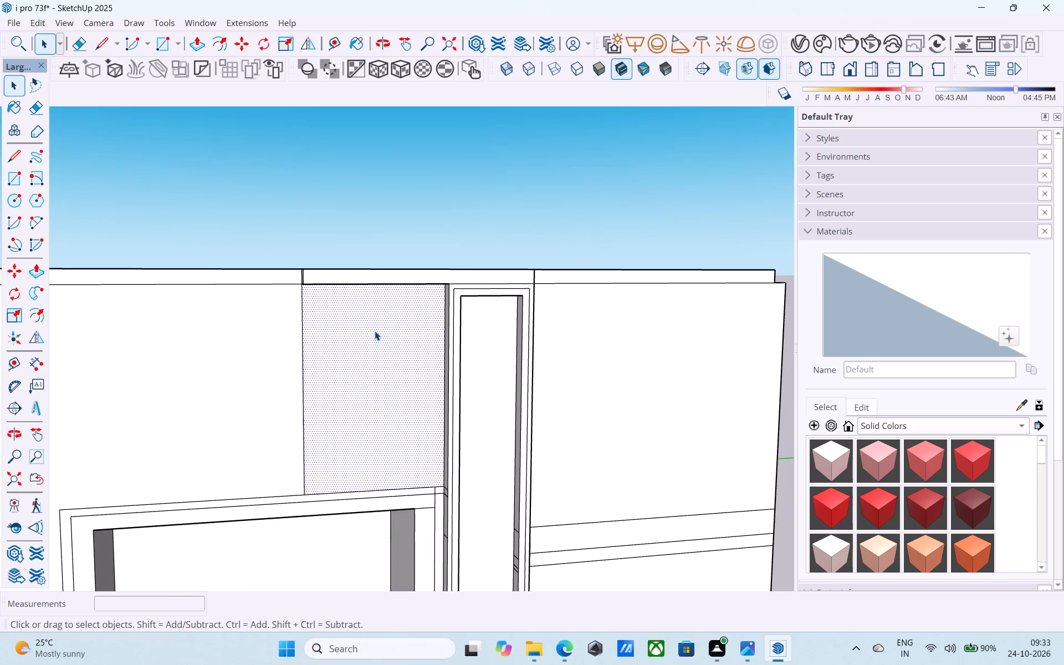
pyautogui.press('p')
pyautogui.click(374, 331)
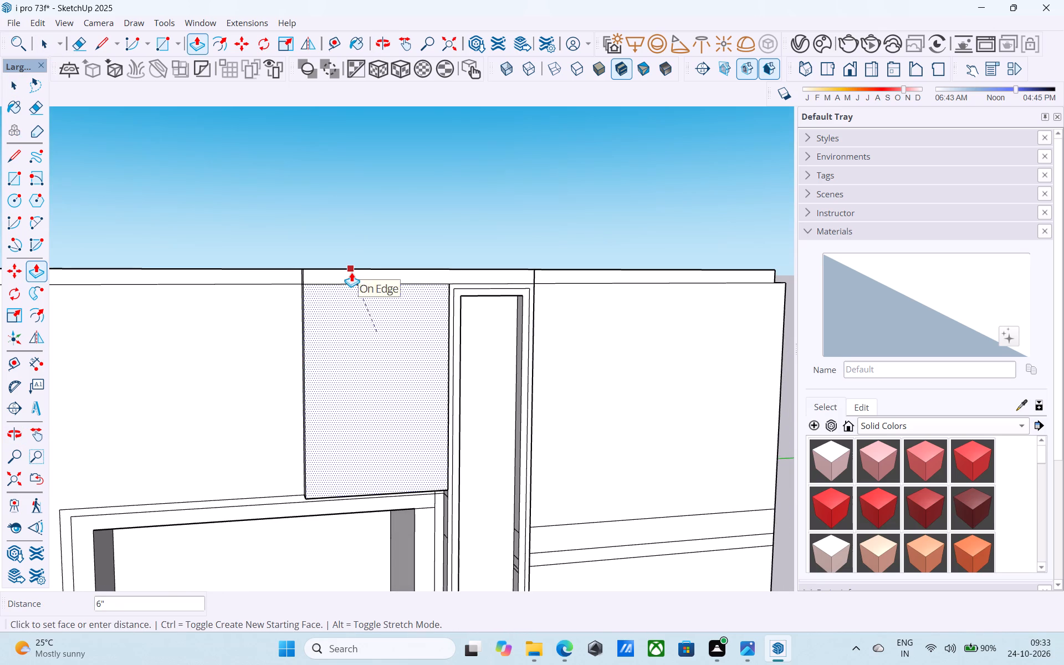
pyautogui.click(351, 272)
pyautogui.press('space')
# Erase the leftover seam lines where the projecting wall panel meets the slab edge and the tall frame's 2" border.
pyautogui.moveTo(352, 272); pyautogui.dragTo(475, 281, button='middle')
pyautogui.scroll(1, 386, 279)
pyautogui.scroll(3, 472, 282)
pyautogui.press('e')
pyautogui.moveTo(461, 284); pyautogui.dragTo(459, 299)
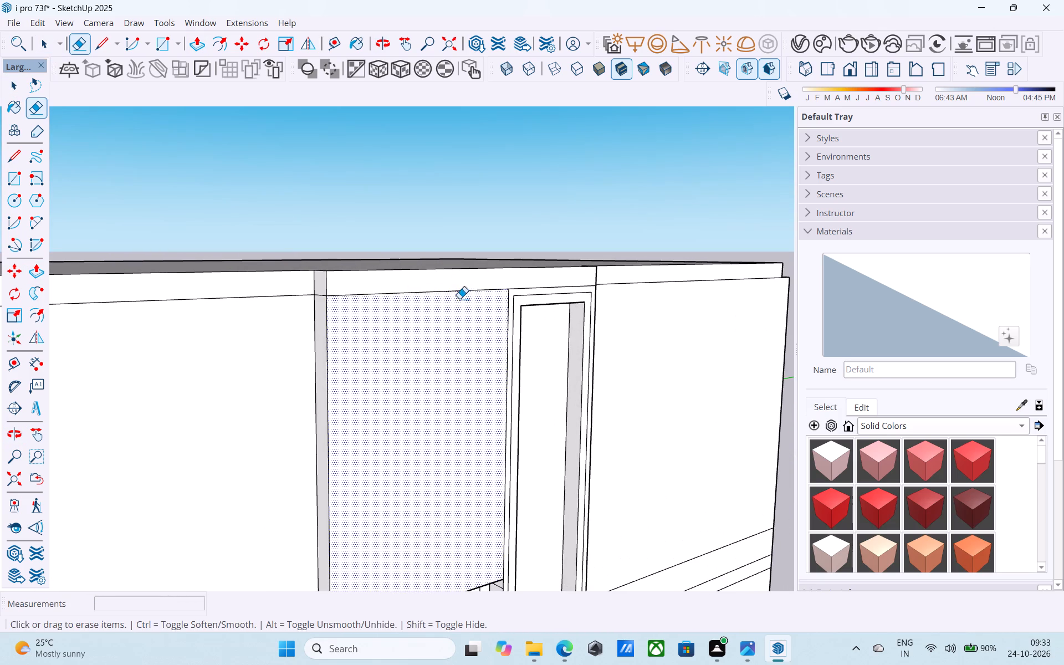
pyautogui.moveTo(459, 299); pyautogui.dragTo(459, 305)
pyautogui.moveTo(452, 305); pyautogui.dragTo(311, 303, button='middle')
pyautogui.scroll(-7, 298, 300)
pyautogui.moveTo(343, 315); pyautogui.dragTo(335, 319, button='middle')
pyautogui.scroll(9, 344, 321)
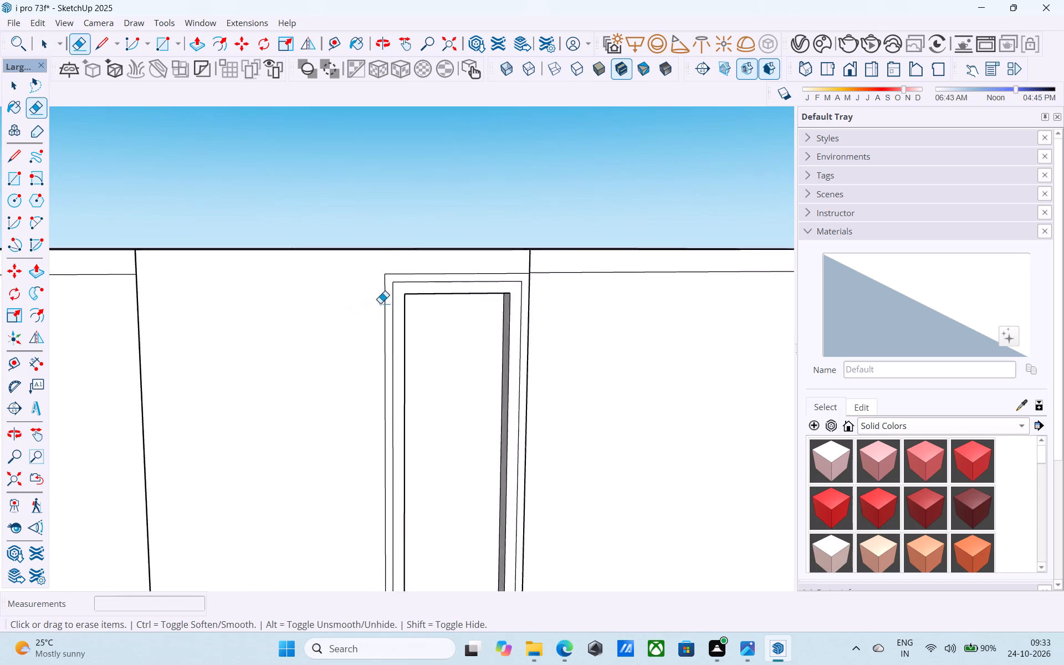
pyautogui.moveTo(388, 269); pyautogui.dragTo(382, 275)
# Push/Pull the border around the tall frame's opening outward by 6".
pyautogui.scroll(-3, 345, 278)
pyautogui.scroll(1, 345, 278)
pyautogui.scroll(-4, 345, 278)
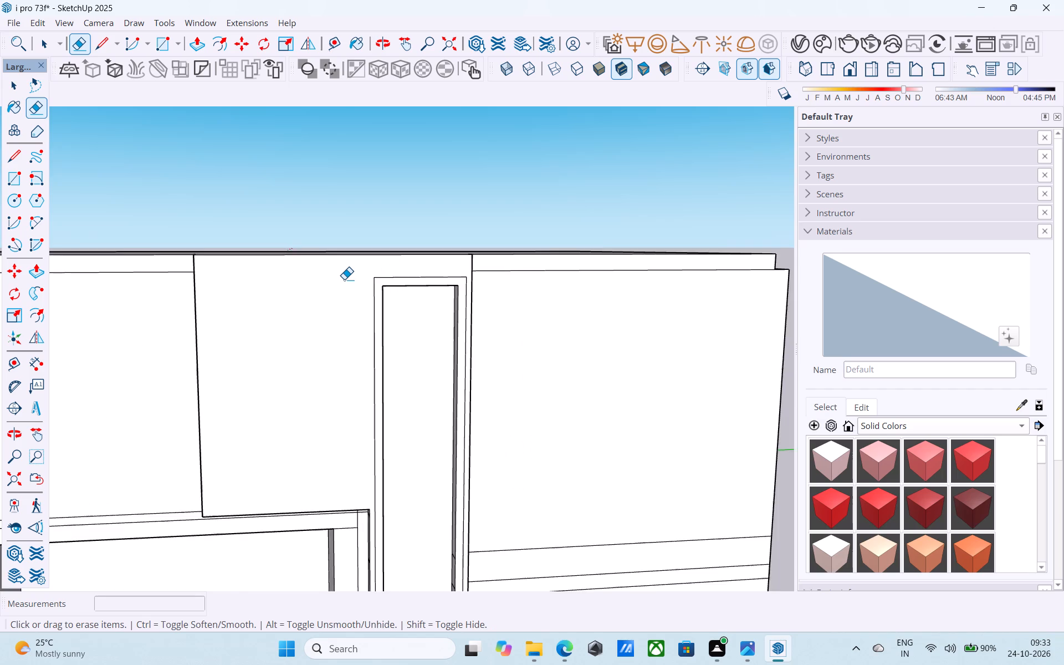
pyautogui.scroll(-5, 344, 279)
pyautogui.moveTo(344, 280); pyautogui.dragTo(298, 297, button='middle')
pyautogui.scroll(-4, 303, 289)
pyautogui.moveTo(284, 298); pyautogui.dragTo(70, 345, button='middle')
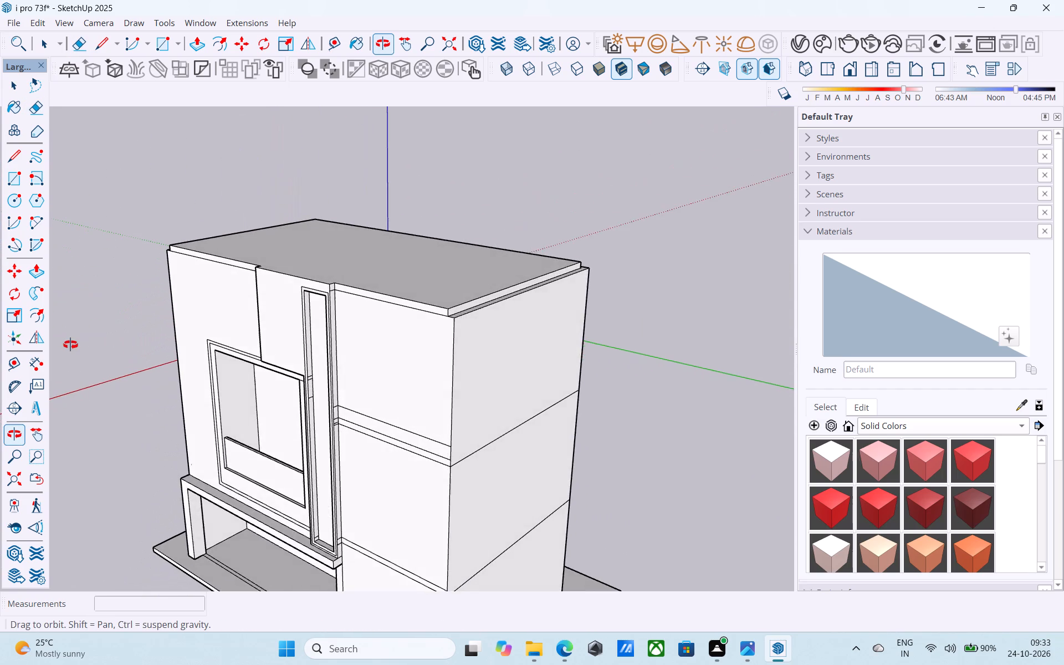
pyautogui.moveTo(70, 345); pyautogui.dragTo(303, 231, button='middle')
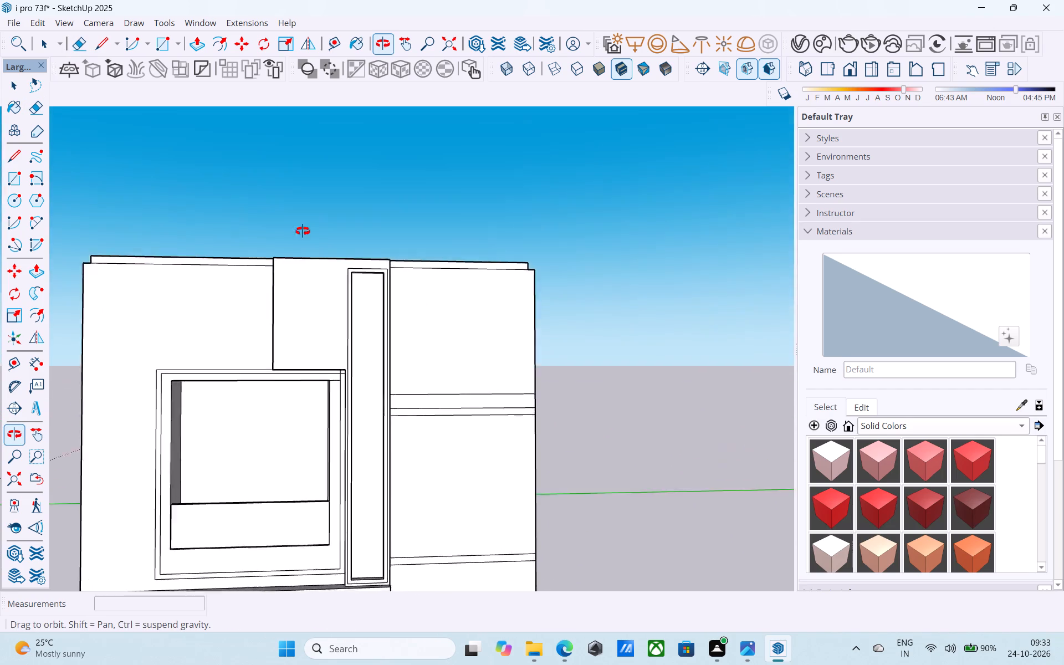
pyautogui.moveTo(303, 231); pyautogui.dragTo(160, 410, button='middle')
pyautogui.scroll(12, 271, 339)
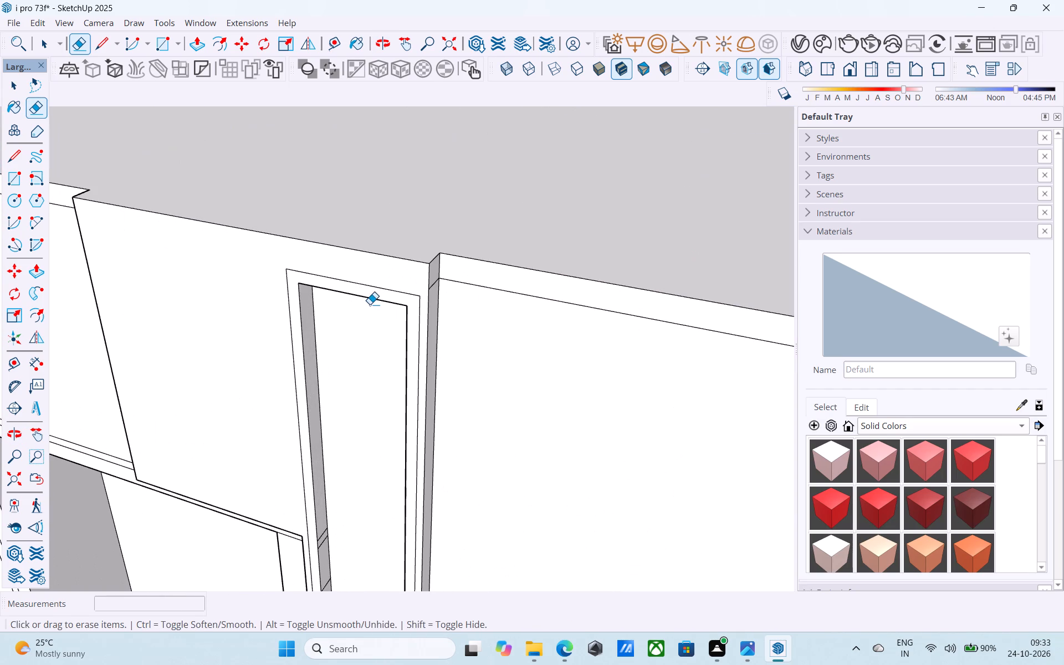
pyautogui.press('space')
pyautogui.scroll(1, 370, 308)
pyautogui.click(386, 296)
pyautogui.press('p')
pyautogui.click(386, 296)
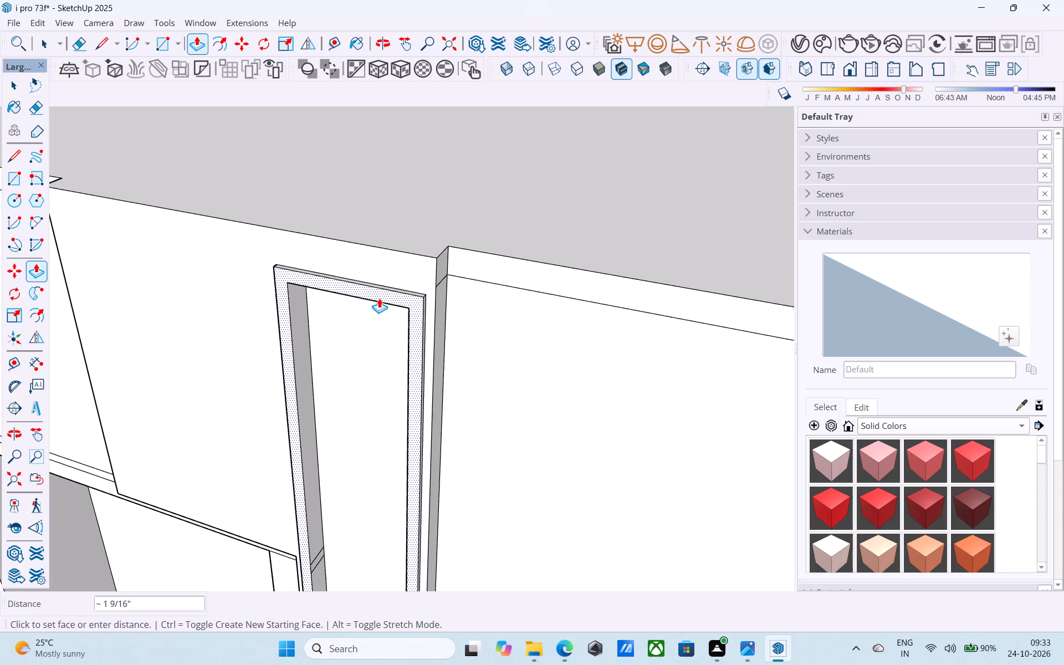
pyautogui.write('6"')
pyautogui.press('Return')
pyautogui.press('space')
# Draw two 6' lines across the roof from the projecting panel's back corners and join their ends to close a rectangle.
pyautogui.scroll(-4, 377, 299)
pyautogui.moveTo(377, 299); pyautogui.dragTo(397, 335, button='middle')
pyautogui.press('l')
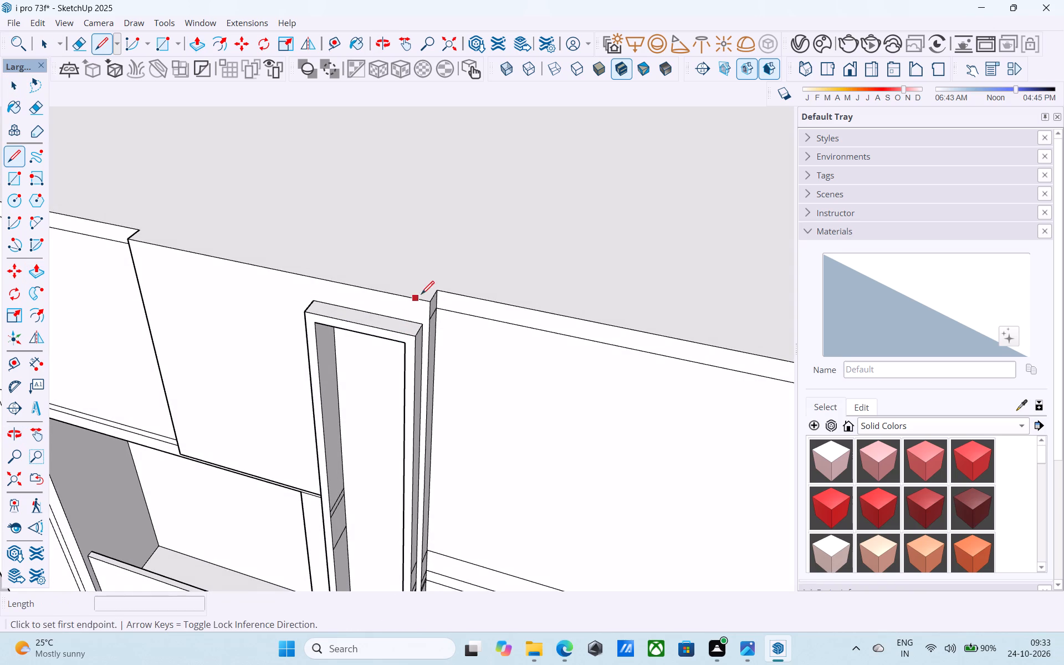
pyautogui.click(438, 289)
pyautogui.keyDown('shift'); pyautogui.moveTo(433, 287); pyautogui.dragTo(452, 350, button='middle'); pyautogui.keyUp('shift')
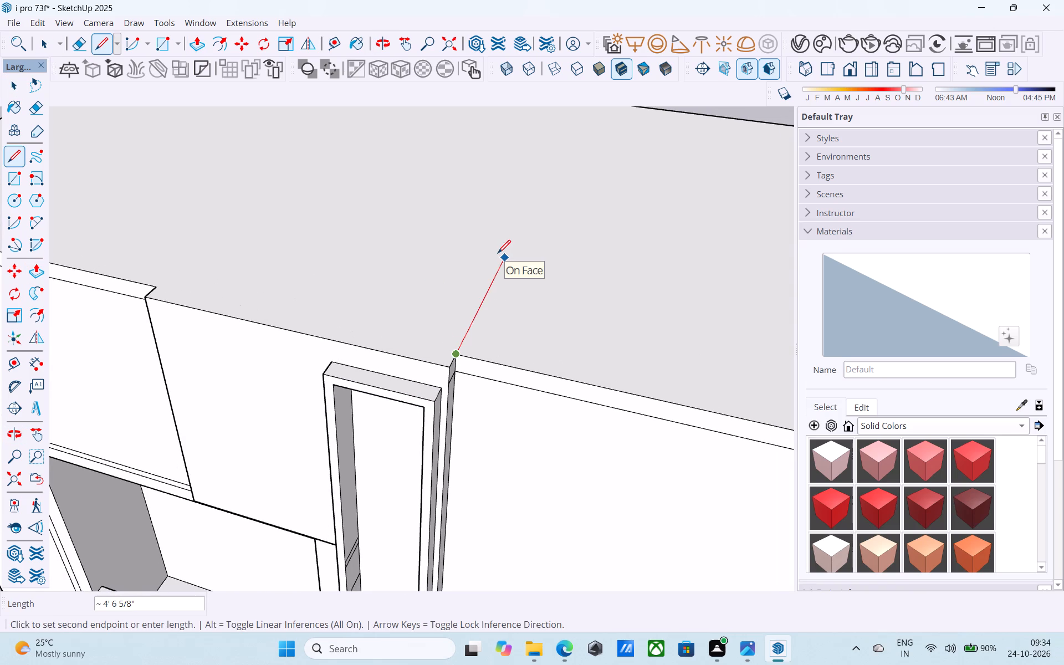
pyautogui.write("6'")
pyautogui.press('Return')
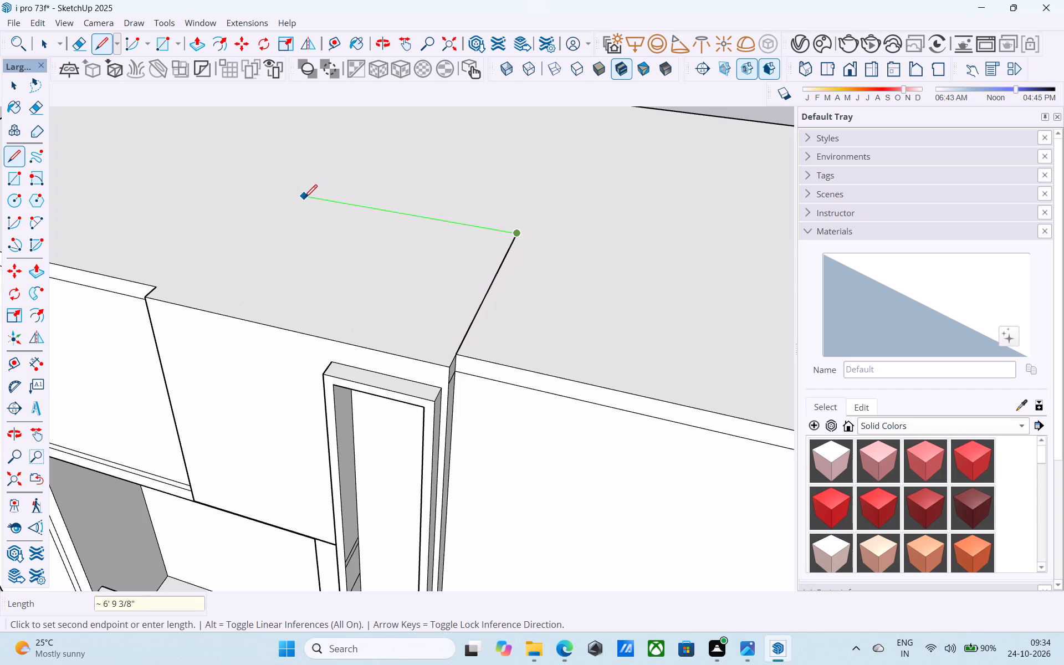
pyautogui.press('l')
pyautogui.click(155, 288)
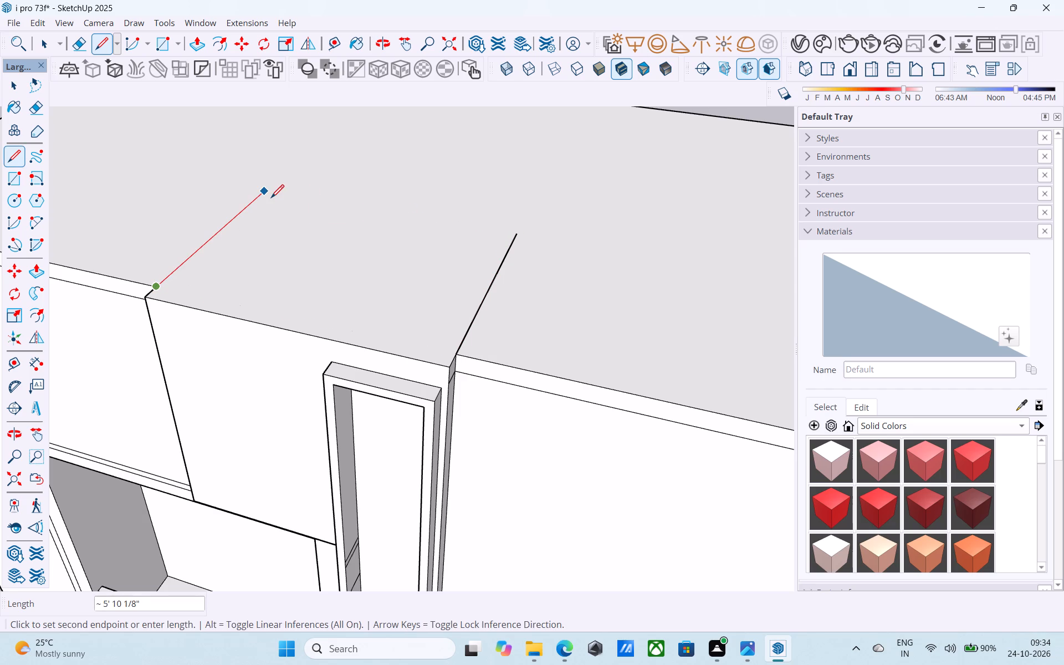
pyautogui.write("6'")
pyautogui.press('Return')
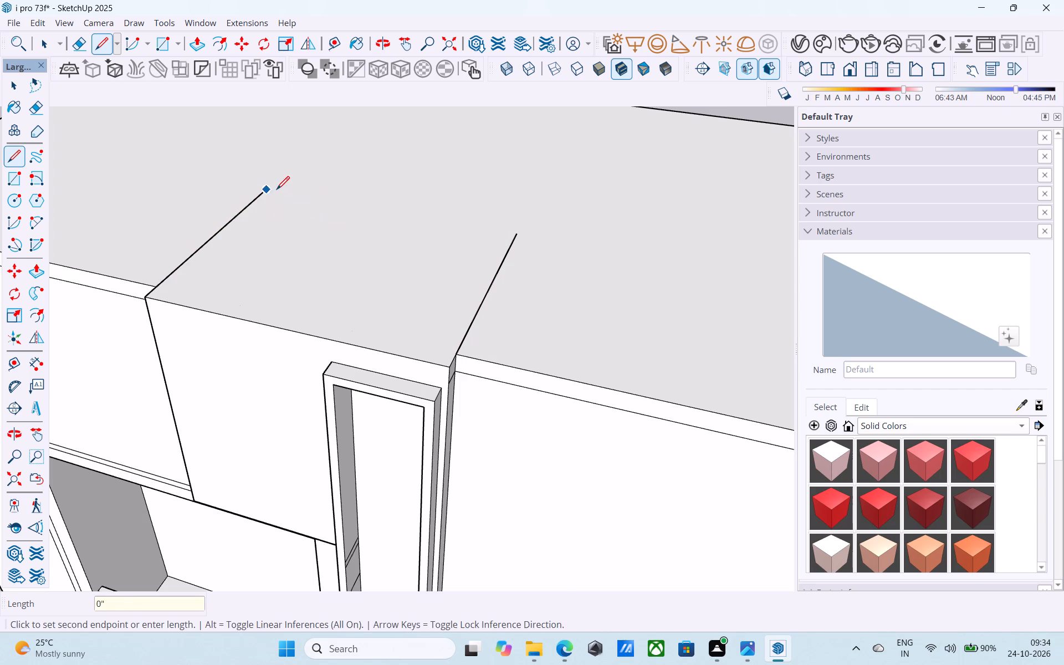
pyautogui.click(514, 236)
pyautogui.press('space')
# Offset the new roof rectangle's outline inward by 6".
pyautogui.click(415, 245)
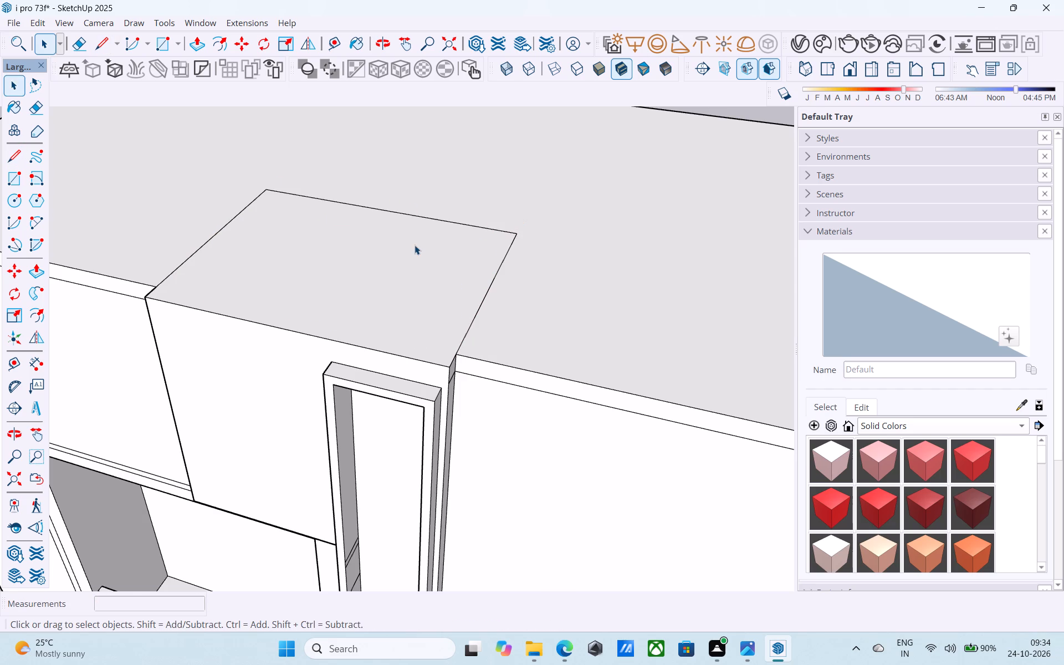
pyautogui.press('f')
pyautogui.click(415, 244)
pyautogui.press('6')
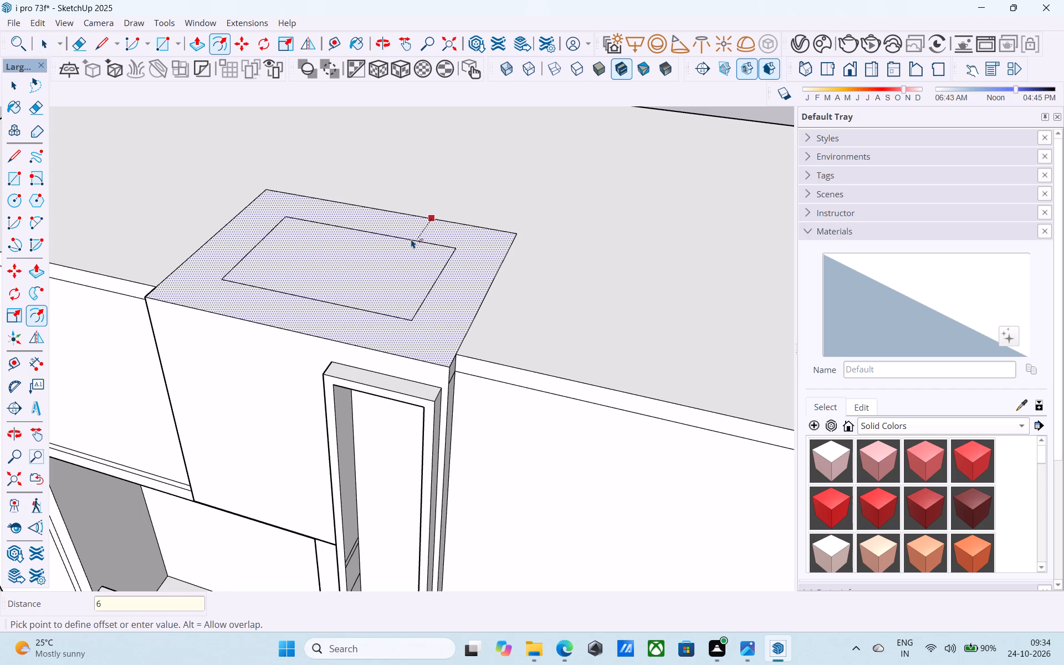
pyautogui.hotkey('shift', '"')
pyautogui.press('Return')
pyautogui.press('space')
# Push/Pull the 6" border ring on the roof upward to a height of 8'.
pyautogui.press('p')
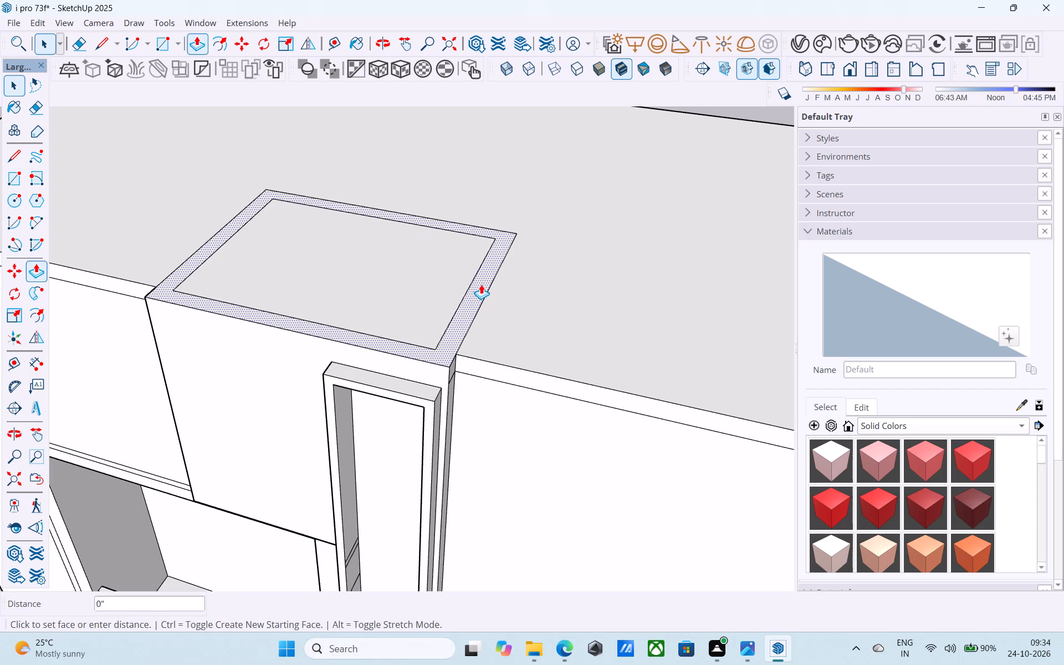
pyautogui.click(481, 284)
pyautogui.write("10'")
pyautogui.press('Return')
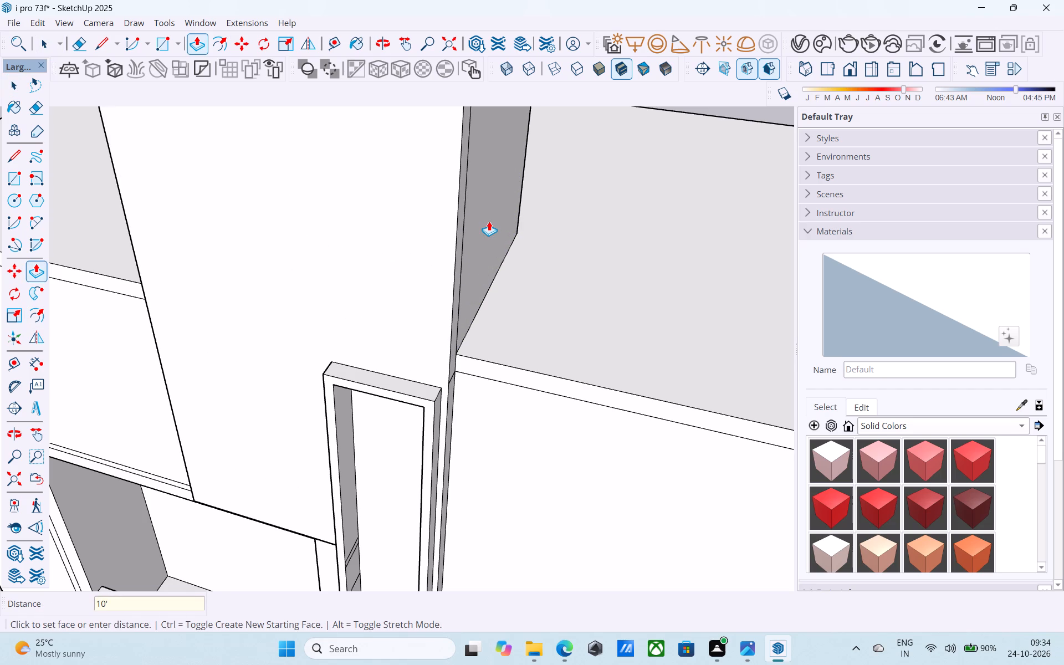
pyautogui.write("8'")
pyautogui.press('Return')
pyautogui.press('space')
# Examine the raised roof shaft and the tall frame's side faces from several angles.
pyautogui.scroll(-13, 489, 222)
pyautogui.moveTo(443, 268); pyautogui.dragTo(499, 151, button='middle')
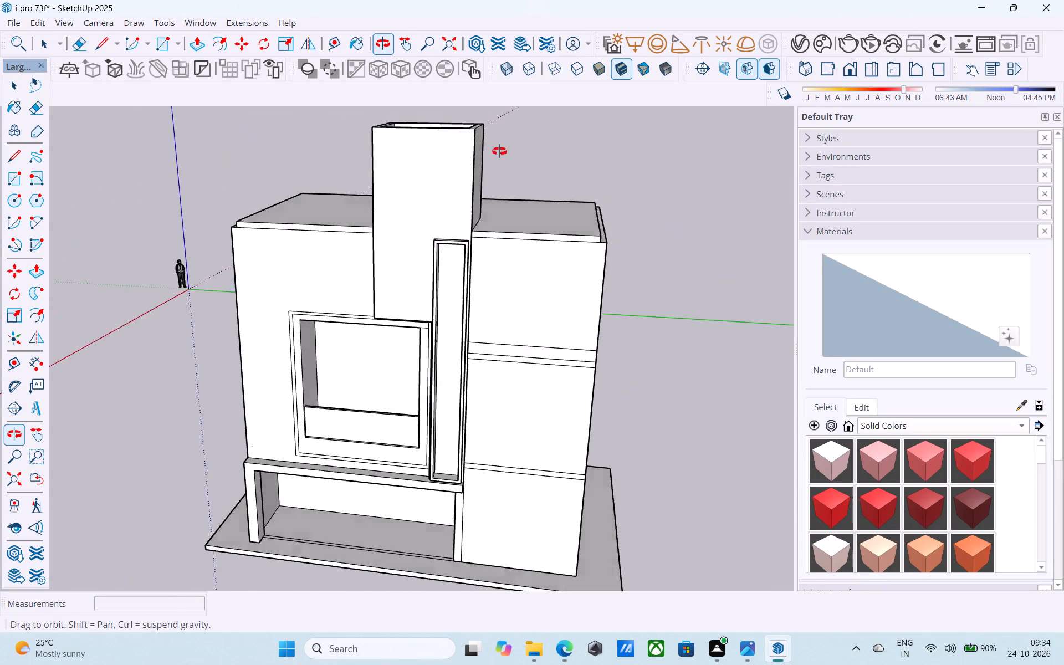
pyautogui.moveTo(499, 151); pyautogui.dragTo(514, 144, button='middle')
pyautogui.keyDown('shift'); pyautogui.moveTo(505, 169); pyautogui.dragTo(564, 142, button='middle'); pyautogui.keyUp('shift')
pyautogui.keyDown('shift'); pyautogui.moveTo(529, 204); pyautogui.dragTo(514, 229, button='middle'); pyautogui.keyUp('shift')
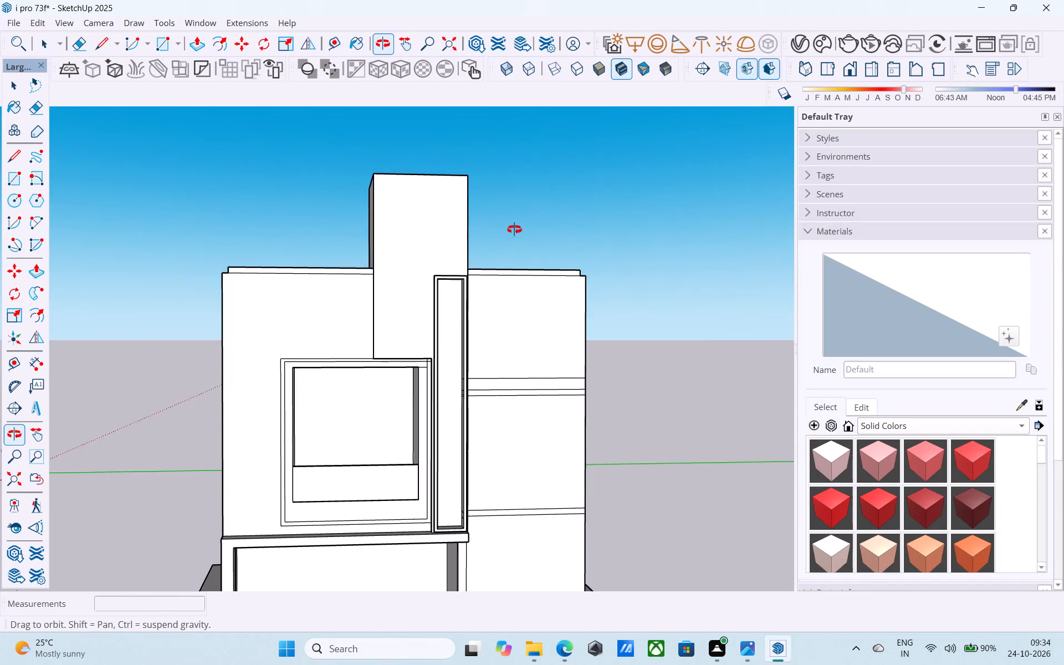
pyautogui.keyDown('shift'); pyautogui.moveTo(514, 229); pyautogui.dragTo(489, 237, button='middle'); pyautogui.keyUp('shift')
pyautogui.moveTo(464, 327); pyautogui.dragTo(381, 380, button='middle')
pyautogui.scroll(12, 457, 345)
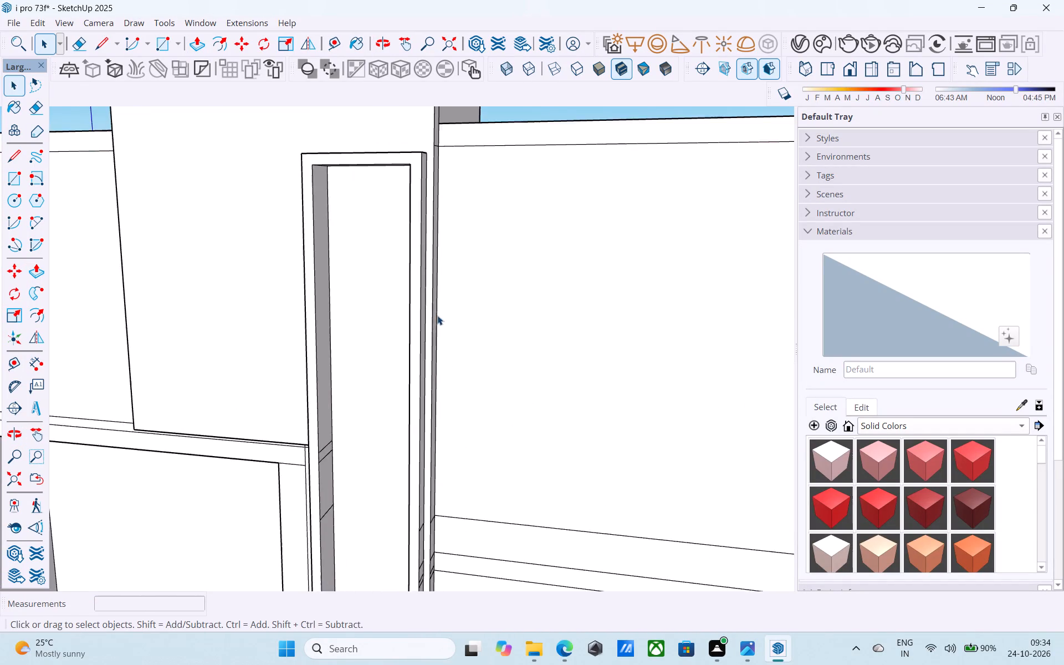
pyautogui.scroll(7, 437, 315)
pyautogui.scroll(-6, 437, 313)
pyautogui.moveTo(433, 313); pyautogui.dragTo(396, 405, button='middle')
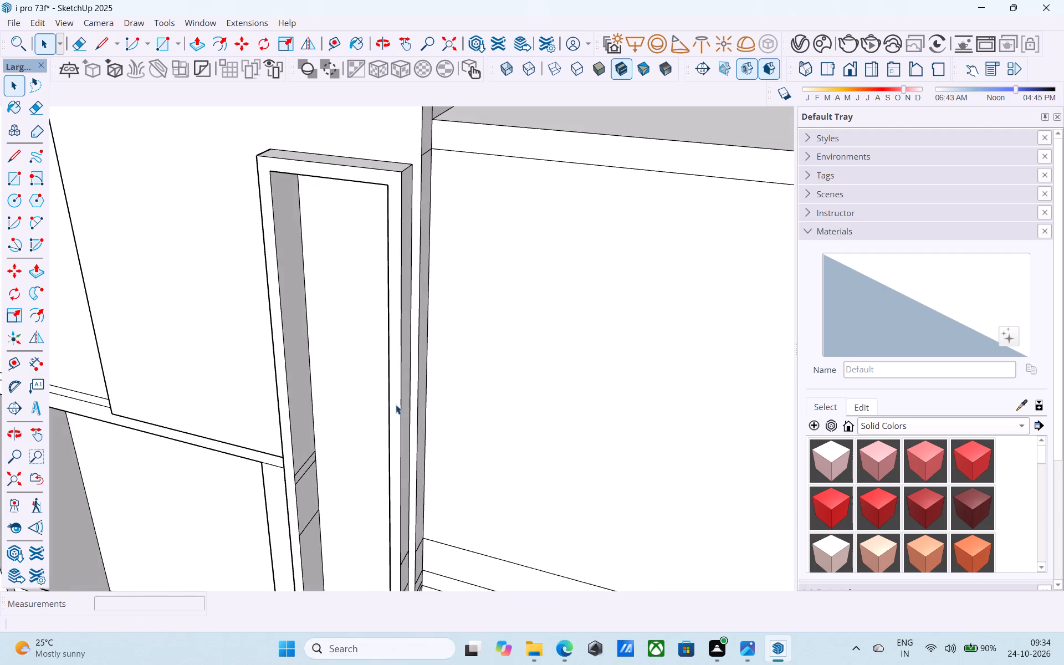
pyautogui.scroll(-13, 377, 346)
pyautogui.moveTo(404, 427); pyautogui.dragTo(392, 356, button='middle')
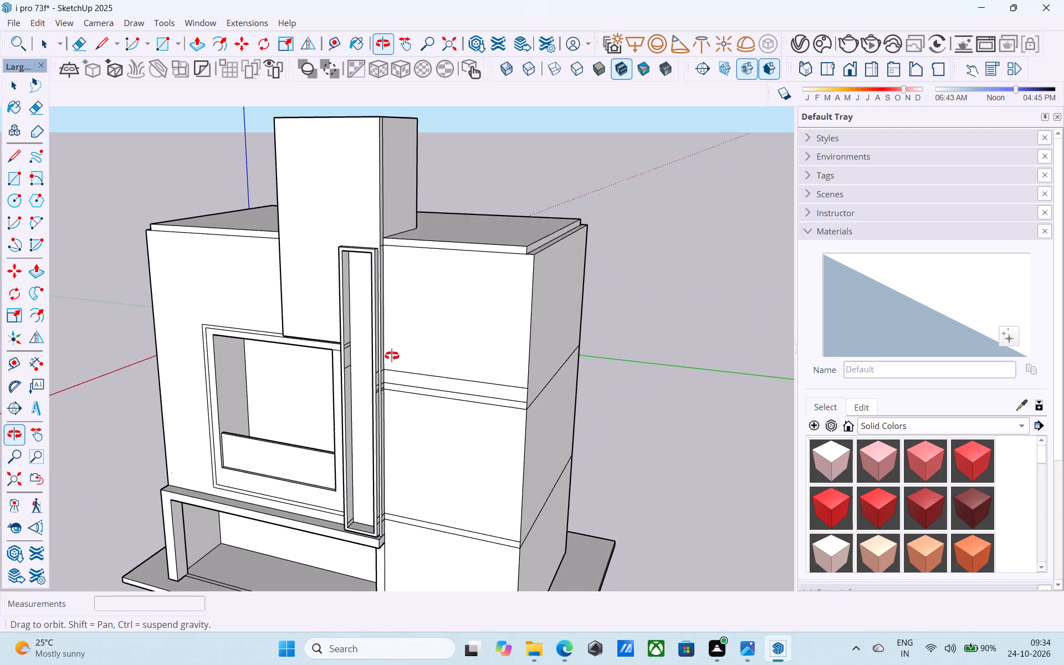
# Erase the horizontal seam lines at the upper band level on the side faces of the tall frame and projecting panel.
pyautogui.moveTo(392, 356); pyautogui.dragTo(303, 355, button='middle')
pyautogui.scroll(11, 338, 365)
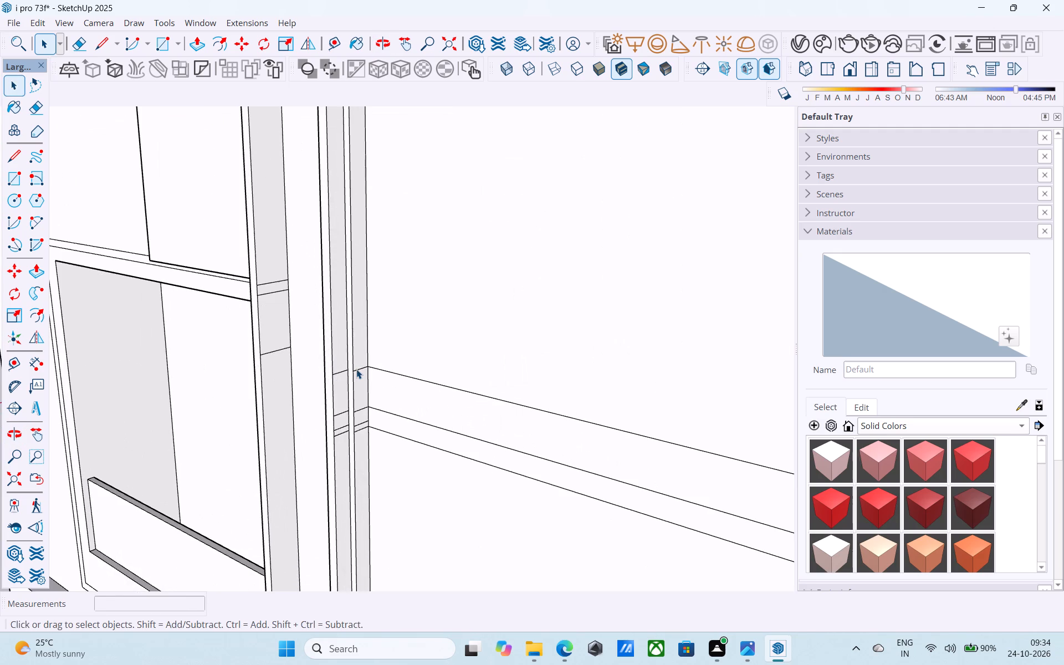
pyautogui.scroll(2, 372, 360)
pyautogui.press('e')
pyautogui.click(358, 371)
pyautogui.moveTo(339, 370); pyautogui.dragTo(340, 383)
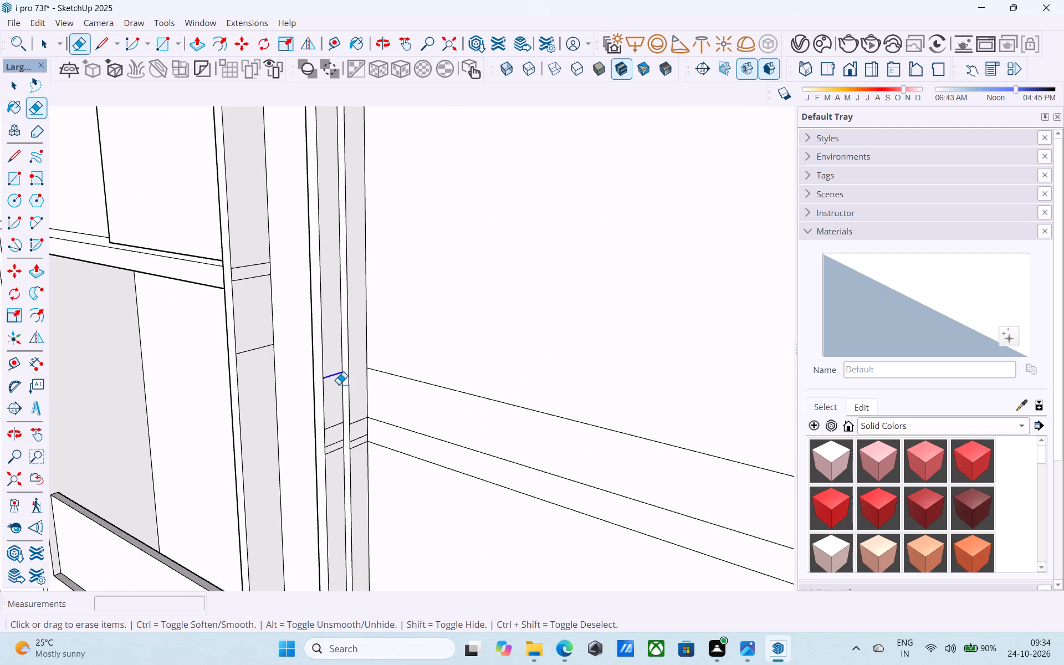
pyautogui.moveTo(337, 383); pyautogui.dragTo(307, 225, button='middle')
pyautogui.scroll(6, 326, 287)
pyautogui.moveTo(330, 247); pyautogui.dragTo(332, 254)
pyautogui.moveTo(331, 264); pyautogui.dragTo(332, 323)
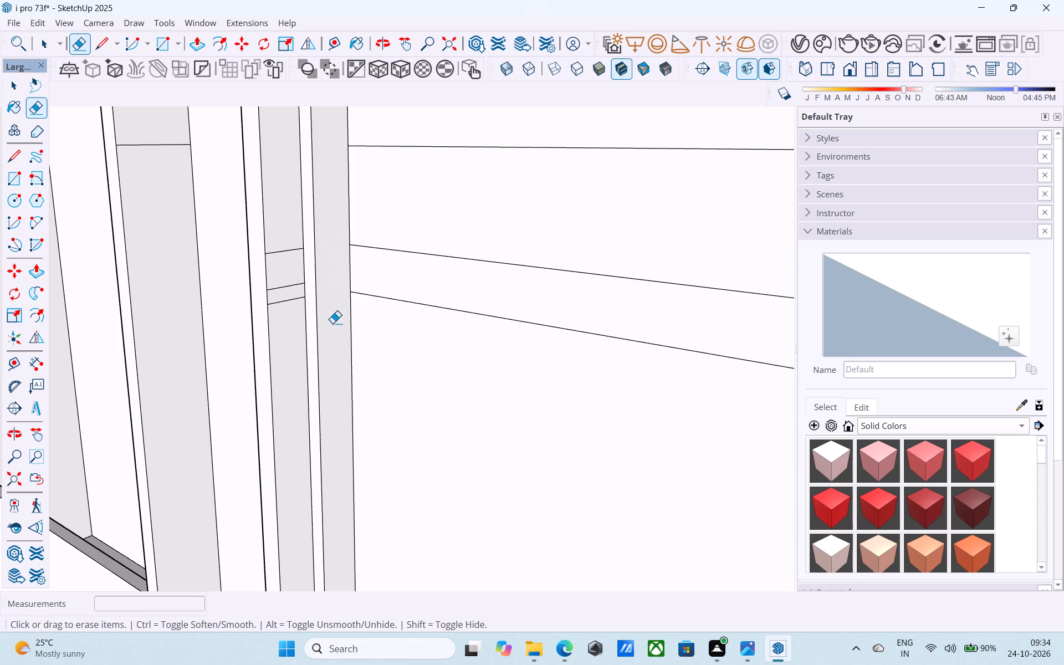
pyautogui.moveTo(291, 247); pyautogui.dragTo(287, 278)
pyautogui.moveTo(281, 294); pyautogui.dragTo(285, 280)
pyautogui.moveTo(284, 287); pyautogui.dragTo(289, 319)
pyautogui.scroll(-3, 289, 321)
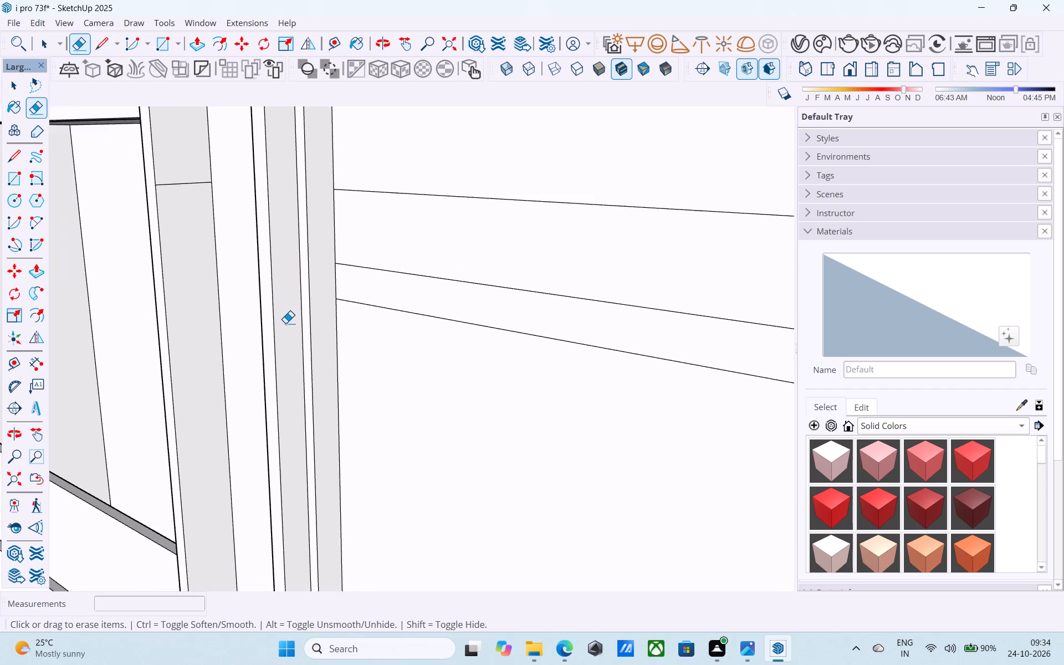
# Erase the lower band's seam lines on the tall frame and panel sides, plus the seam between panel side and ledge end.
pyautogui.scroll(-3, 285, 323)
pyautogui.scroll(1, 285, 317)
pyautogui.scroll(-5, 285, 319)
pyautogui.moveTo(319, 402); pyautogui.dragTo(288, 209, button='middle')
pyautogui.moveTo(279, 438); pyautogui.dragTo(291, 221, button='middle')
pyautogui.scroll(5, 312, 313)
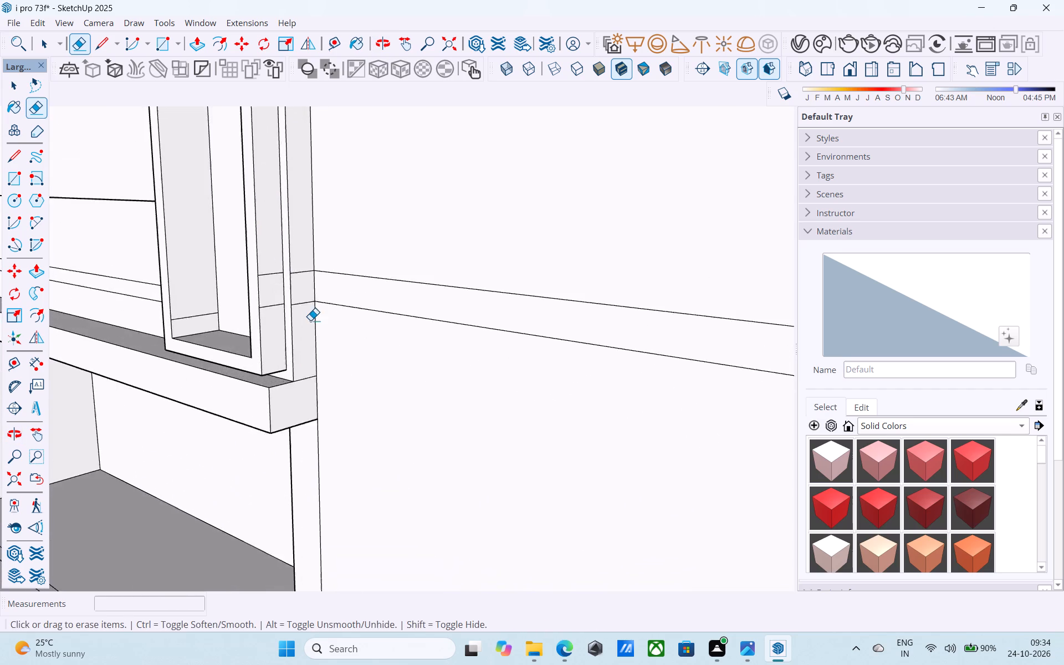
pyautogui.scroll(5, 310, 320)
pyautogui.moveTo(300, 299); pyautogui.dragTo(298, 284)
pyautogui.click(297, 236)
pyautogui.moveTo(243, 290); pyautogui.dragTo(236, 314)
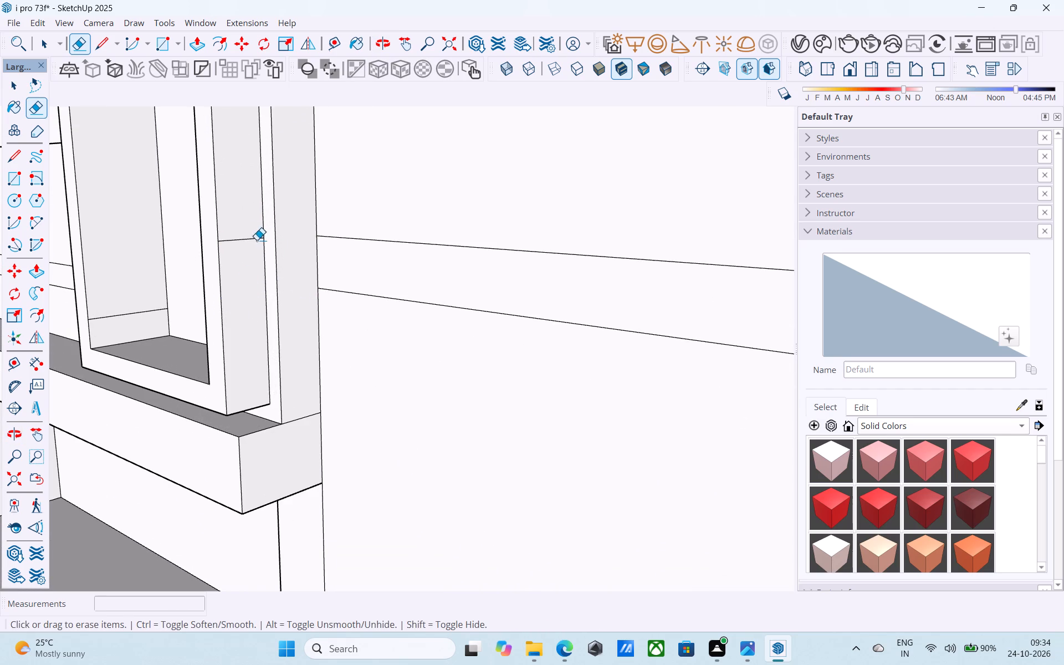
pyautogui.moveTo(250, 235); pyautogui.dragTo(242, 247)
pyautogui.moveTo(305, 410); pyautogui.dragTo(309, 421)
pyautogui.scroll(-18, 310, 410)
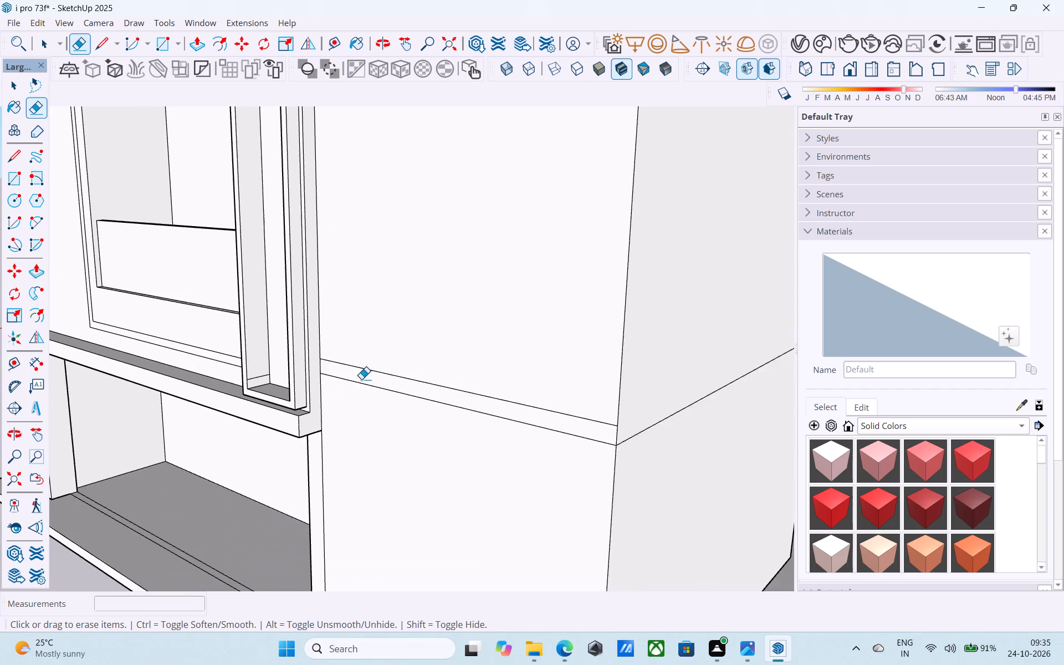
# Erase the seam line at the roof slab's lower edge on the projecting panel's side face.
pyautogui.scroll(-11, 361, 379)
pyautogui.press('space')
pyautogui.moveTo(365, 265); pyautogui.dragTo(400, 359, button='middle')
pyautogui.scroll(11, 396, 349)
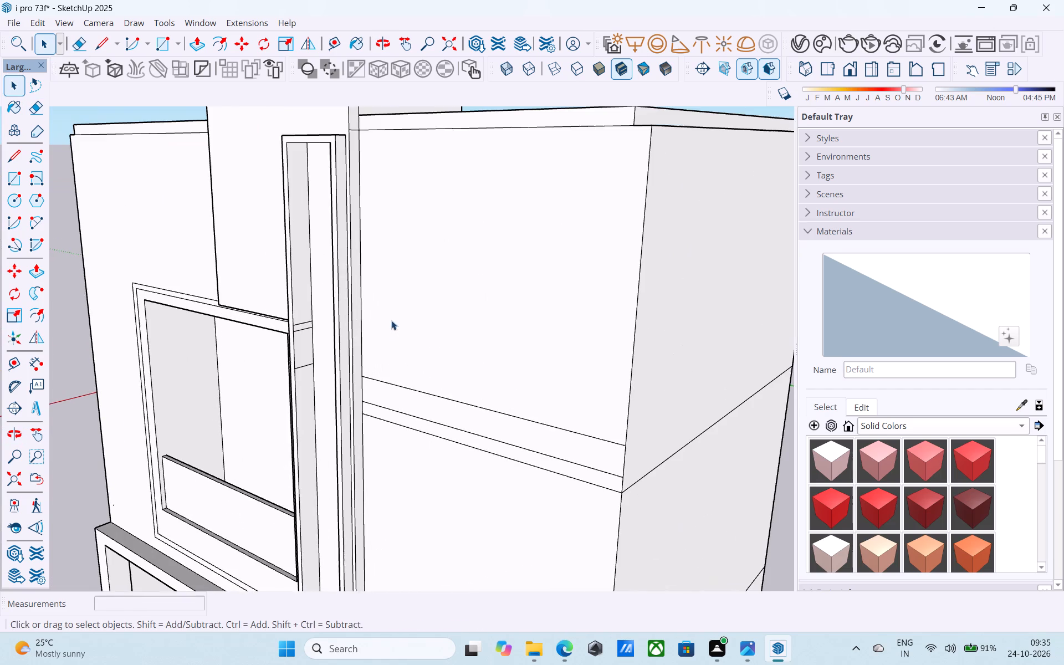
pyautogui.keyDown('shift'); pyautogui.moveTo(387, 170); pyautogui.dragTo(409, 313, button='middle'); pyautogui.keyUp('shift')
pyautogui.scroll(5, 391, 271)
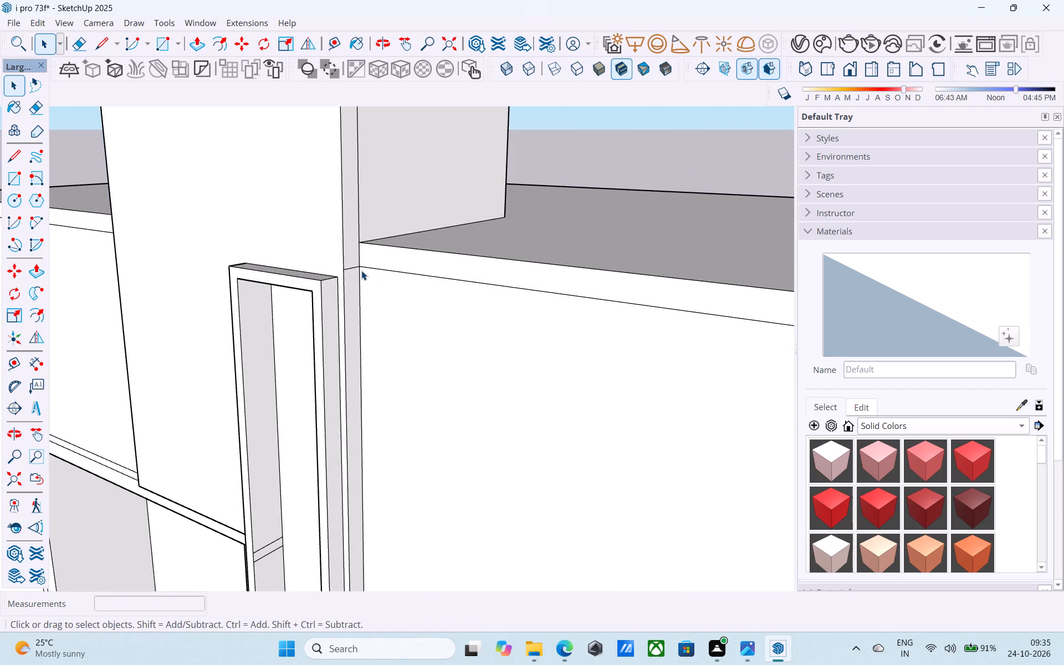
pyautogui.scroll(4, 361, 270)
pyautogui.press('e')
pyautogui.click(352, 267)
pyautogui.press('space')
# Push/Pull the projecting panel's narrow side face beside the tall frame outward by 6" to widen the panel.
pyautogui.scroll(-8, 350, 267)
pyautogui.scroll(1, 339, 274)
pyautogui.scroll(-2, 339, 274)
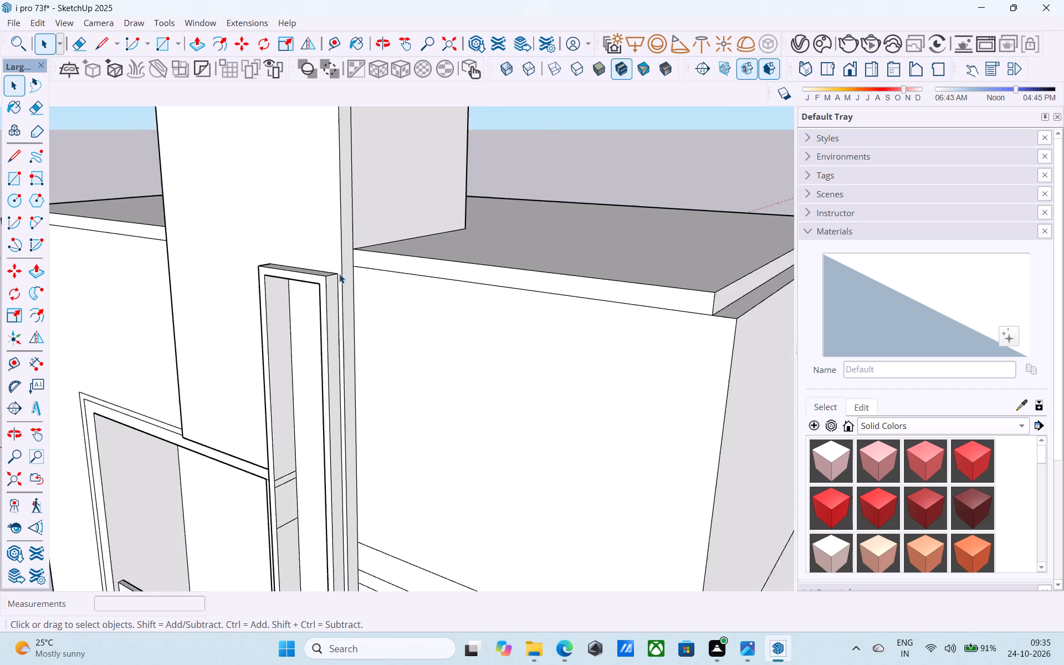
pyautogui.scroll(-10, 339, 274)
pyautogui.moveTo(353, 359); pyautogui.dragTo(338, 342, button='middle')
pyautogui.scroll(12, 332, 398)
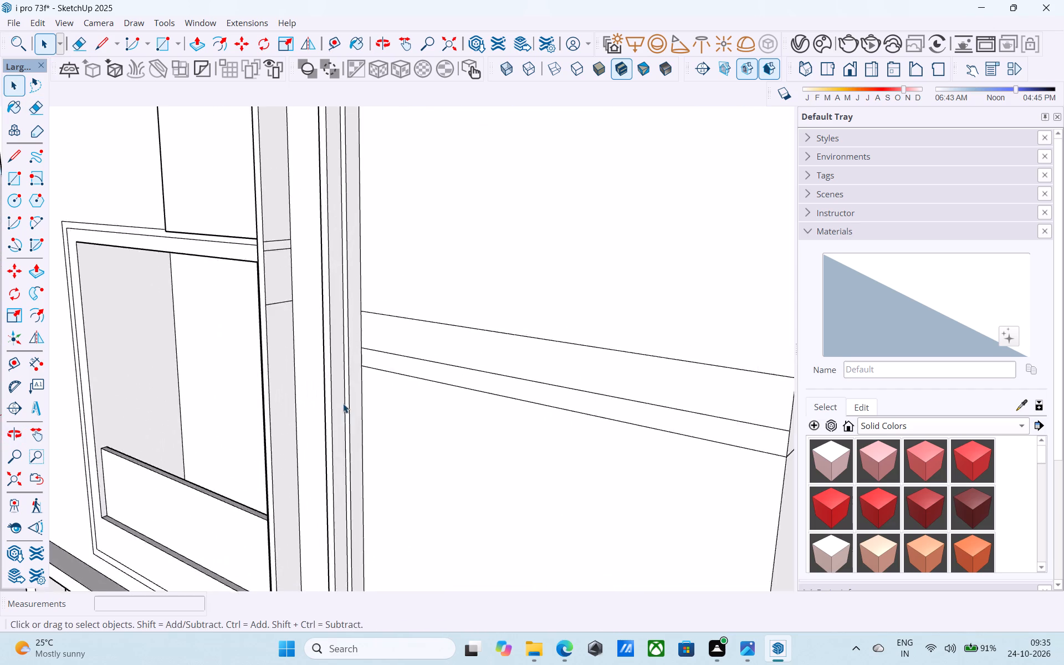
pyautogui.scroll(3, 343, 403)
pyautogui.click(360, 408)
pyautogui.press('p')
pyautogui.click(357, 405)
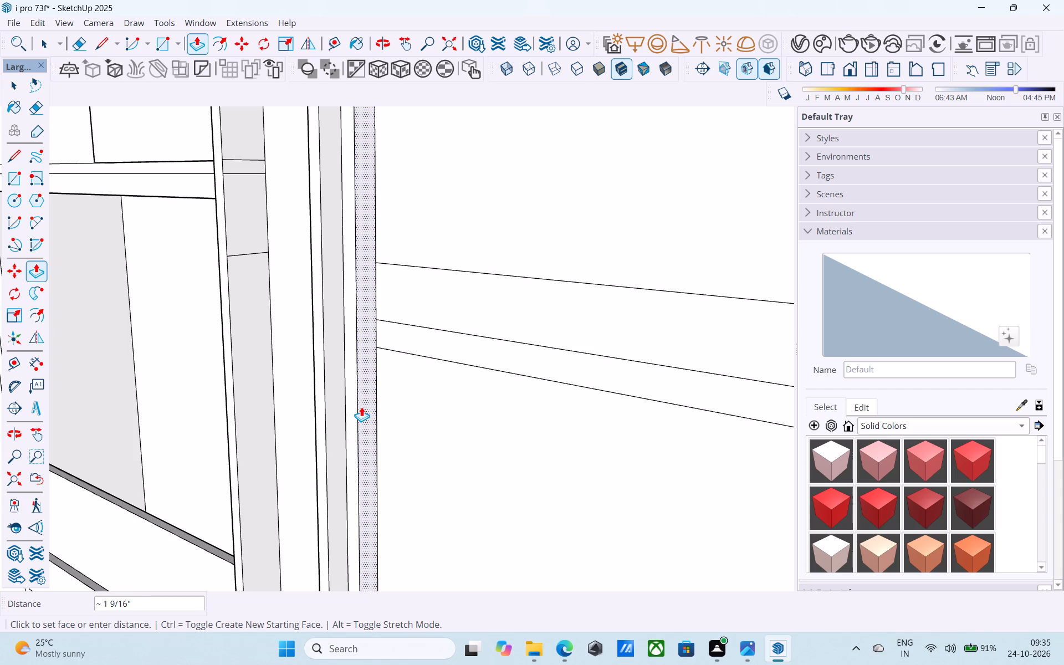
pyautogui.write('6"')
pyautogui.press('Return')
pyautogui.scroll(-9, 362, 407)
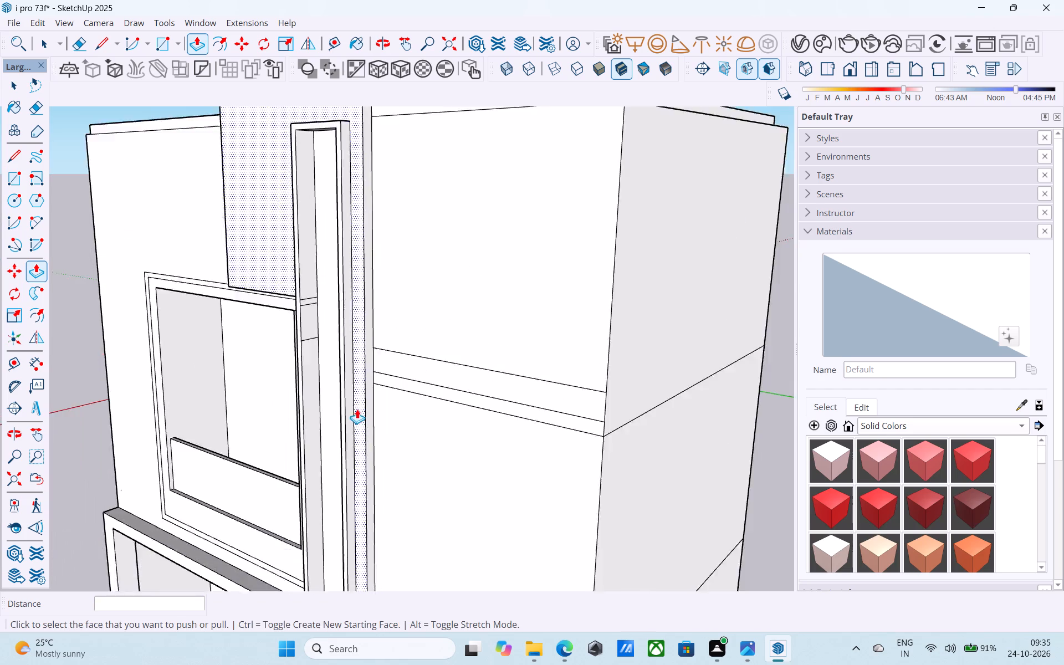
pyautogui.scroll(-7, 357, 409)
pyautogui.moveTo(345, 413); pyautogui.dragTo(521, 398, button='middle')
pyautogui.scroll(4, 434, 533)
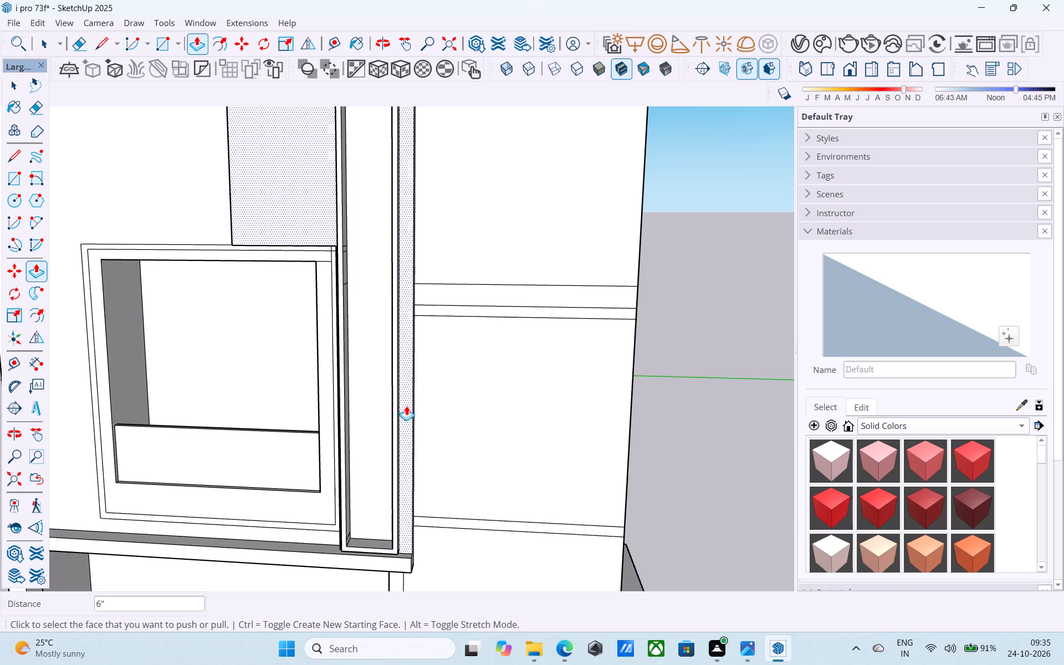
pyautogui.scroll(-5, 428, 347)
pyautogui.moveTo(429, 312); pyautogui.dragTo(427, 364, button='middle')
pyautogui.press('space')
pyautogui.moveTo(421, 344); pyautogui.dragTo(455, 351, button='middle')
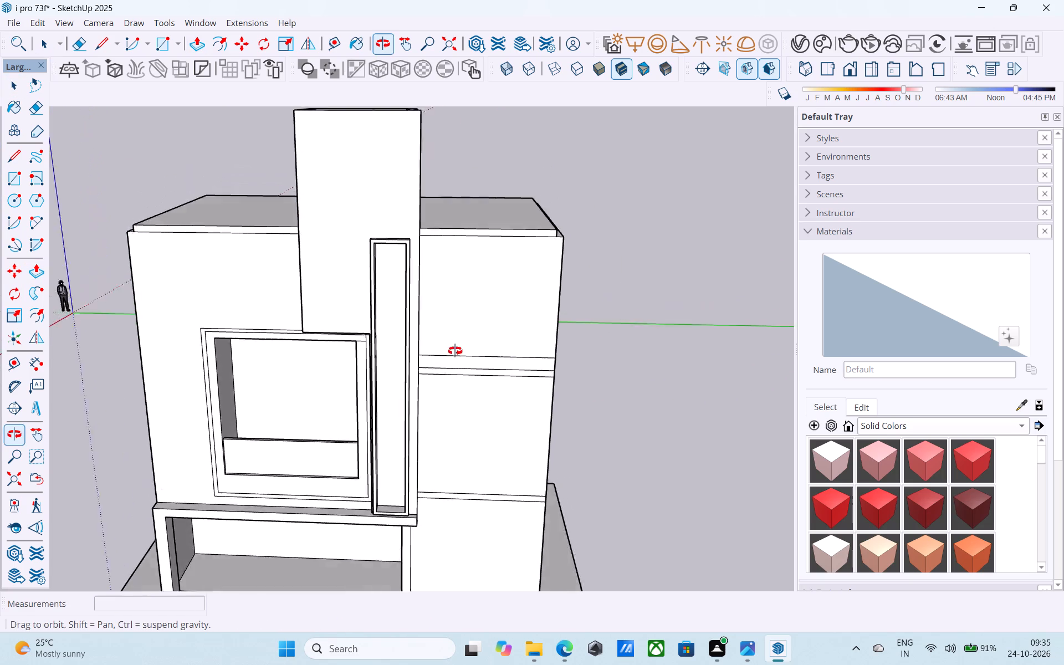
# Examine the front facade and the height of the tall frame against the projecting panel from several angles.
pyautogui.moveTo(455, 351); pyautogui.dragTo(460, 304, button='middle')
pyautogui.keyDown('shift'); pyautogui.moveTo(450, 310); pyautogui.dragTo(451, 377, button='middle'); pyautogui.keyUp('shift')
pyautogui.moveTo(451, 377); pyautogui.dragTo(451, 403, button='middle')
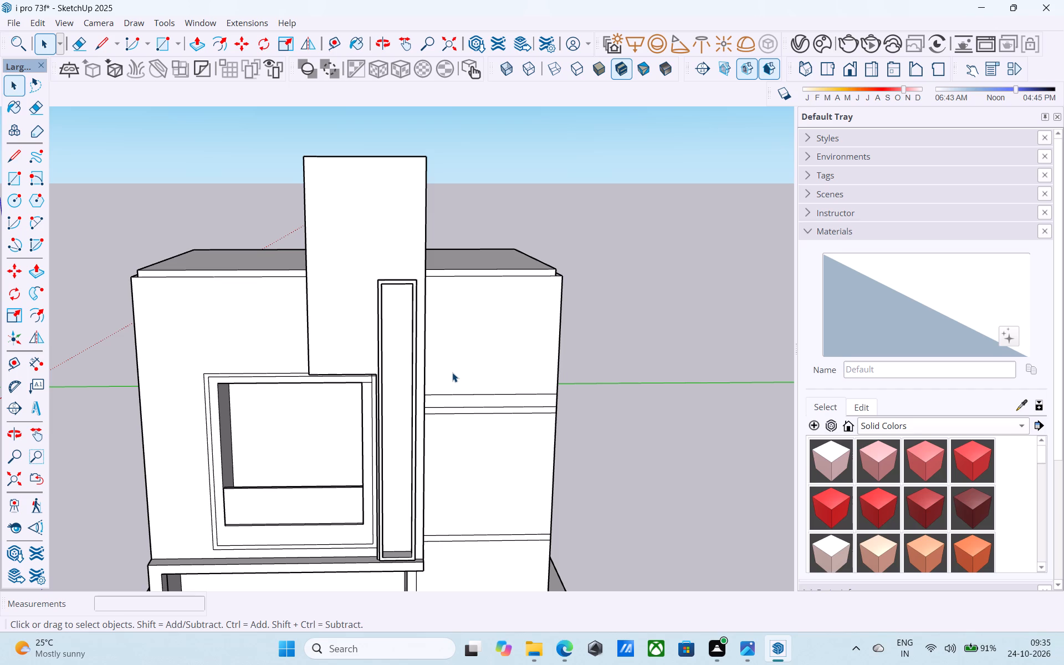
pyautogui.scroll(-6, 452, 372)
pyautogui.moveTo(443, 359); pyautogui.dragTo(446, 391, button='middle')
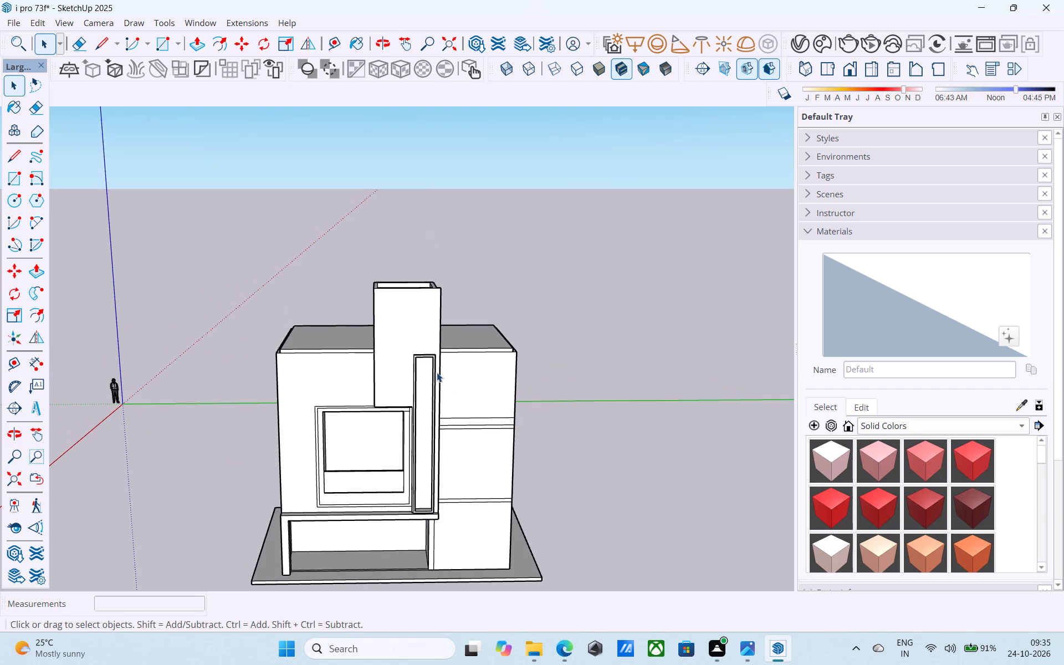
pyautogui.moveTo(434, 368); pyautogui.dragTo(461, 329, button='middle')
pyautogui.scroll(6, 432, 331)
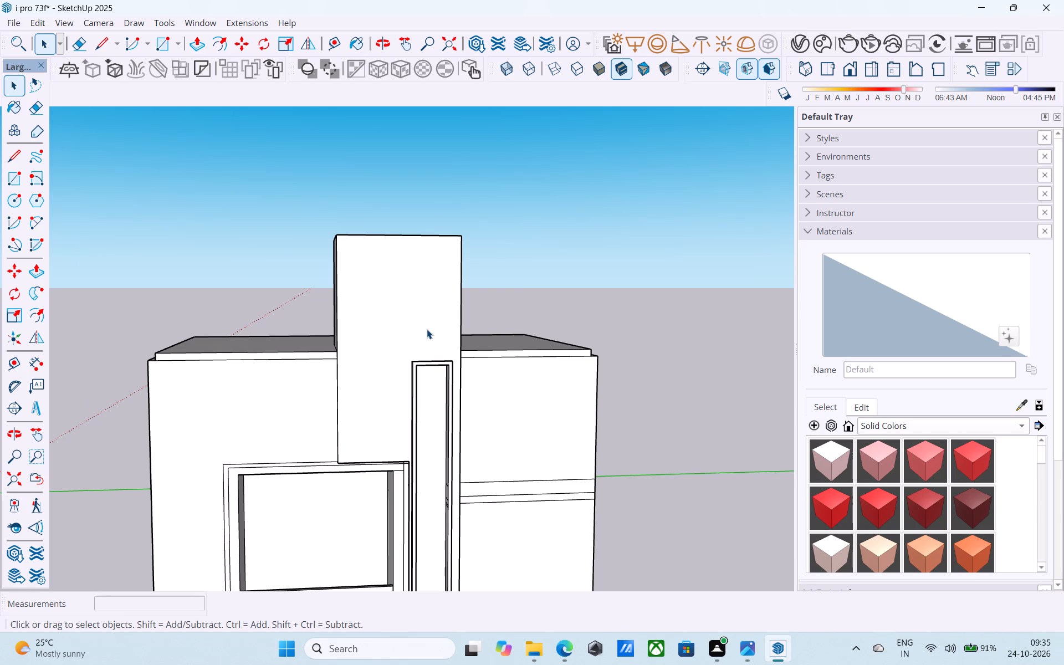
pyautogui.scroll(-3, 429, 323)
pyautogui.moveTo(424, 326); pyautogui.dragTo(407, 283, button='middle')
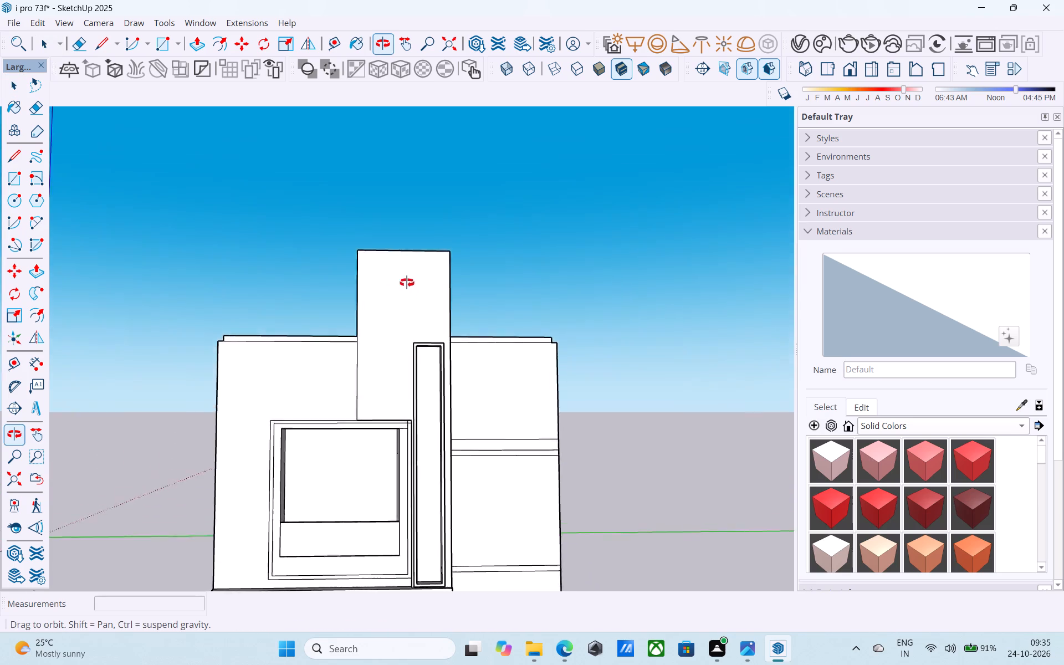
# Push/Pull the top face of the tall frame upward by 6'.
pyautogui.moveTo(407, 283); pyautogui.dragTo(381, 378, button='middle')
pyautogui.scroll(9, 399, 380)
pyautogui.moveTo(439, 357); pyautogui.dragTo(402, 459, button='middle')
pyautogui.scroll(3, 405, 426)
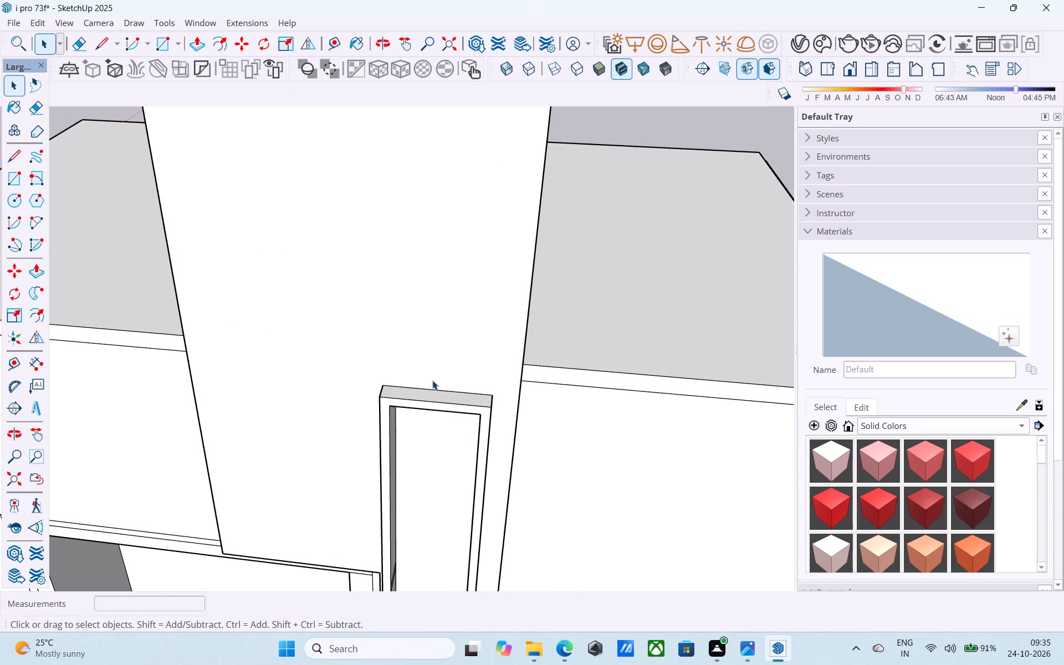
pyautogui.click(435, 396)
pyautogui.press('p')
pyautogui.click(434, 396)
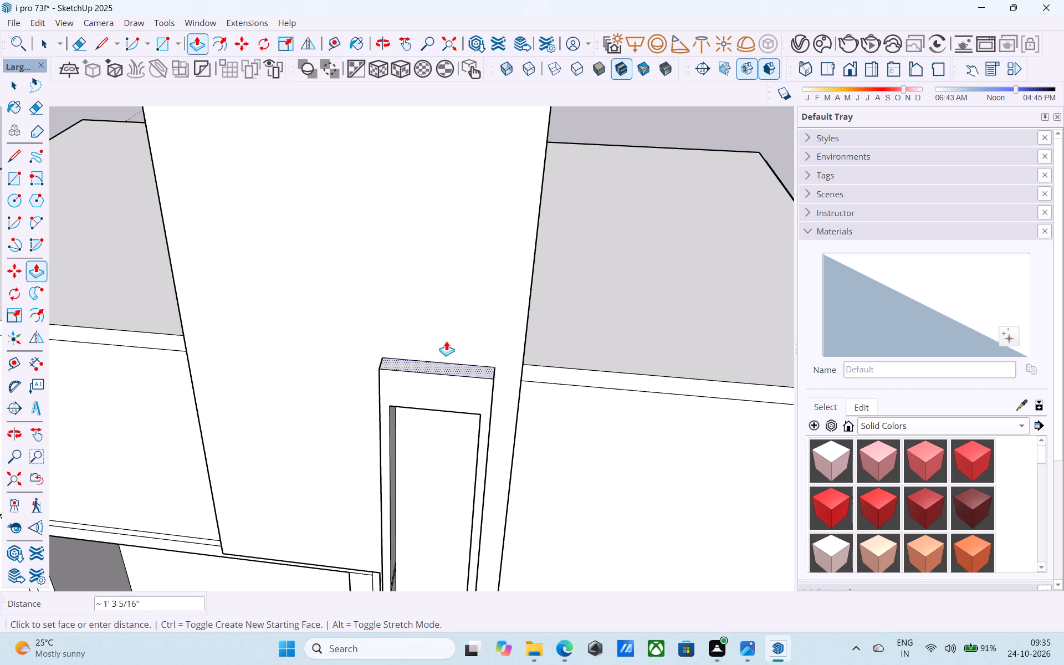
pyautogui.scroll(-5, 447, 340)
pyautogui.keyDown('shift'); pyautogui.moveTo(444, 341); pyautogui.dragTo(434, 376, button='middle'); pyautogui.keyUp('shift')
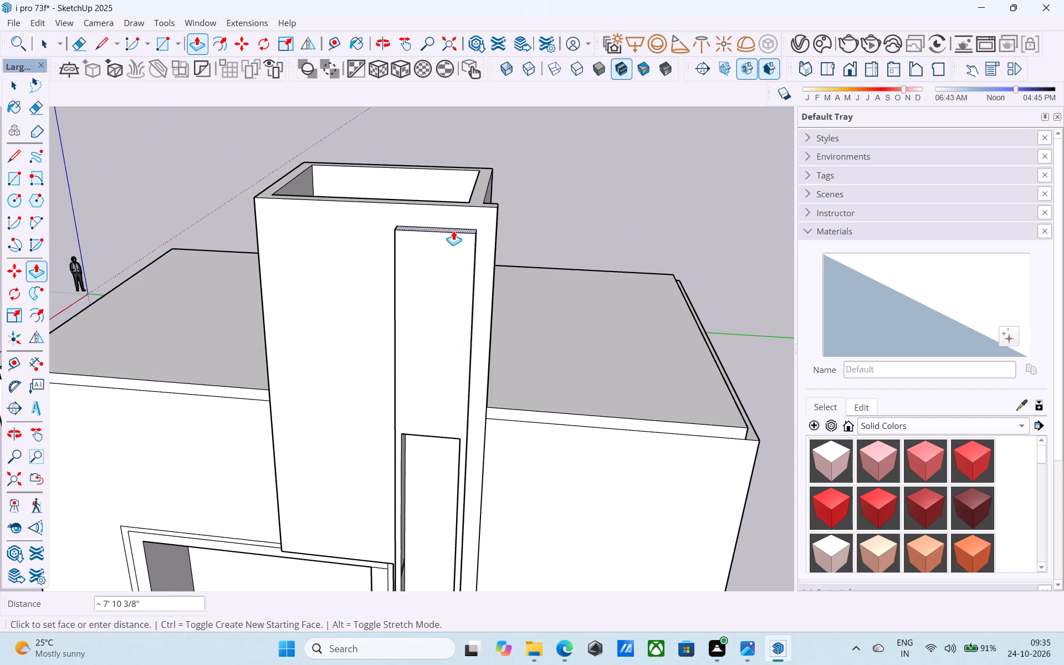
pyautogui.write("6'")
pyautogui.press('Return')
# Push/Pull the upper inner face of the tall frame's recess upward by 6'.
pyautogui.scroll(1, 453, 231)
pyautogui.keyDown('shift'); pyautogui.moveTo(451, 231); pyautogui.dragTo(425, 181, button='middle'); pyautogui.keyUp('shift')
pyautogui.moveTo(413, 391); pyautogui.dragTo(410, 218, button='middle')
pyautogui.scroll(5, 390, 309)
pyautogui.press('space')
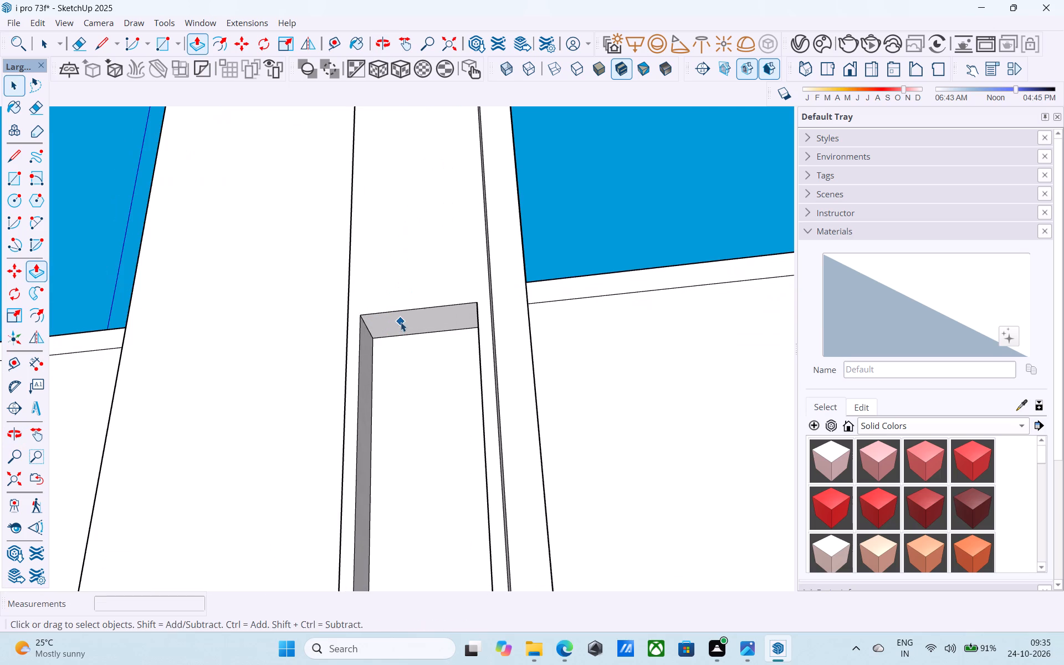
pyautogui.click(401, 322)
pyautogui.press('p')
pyautogui.click(401, 322)
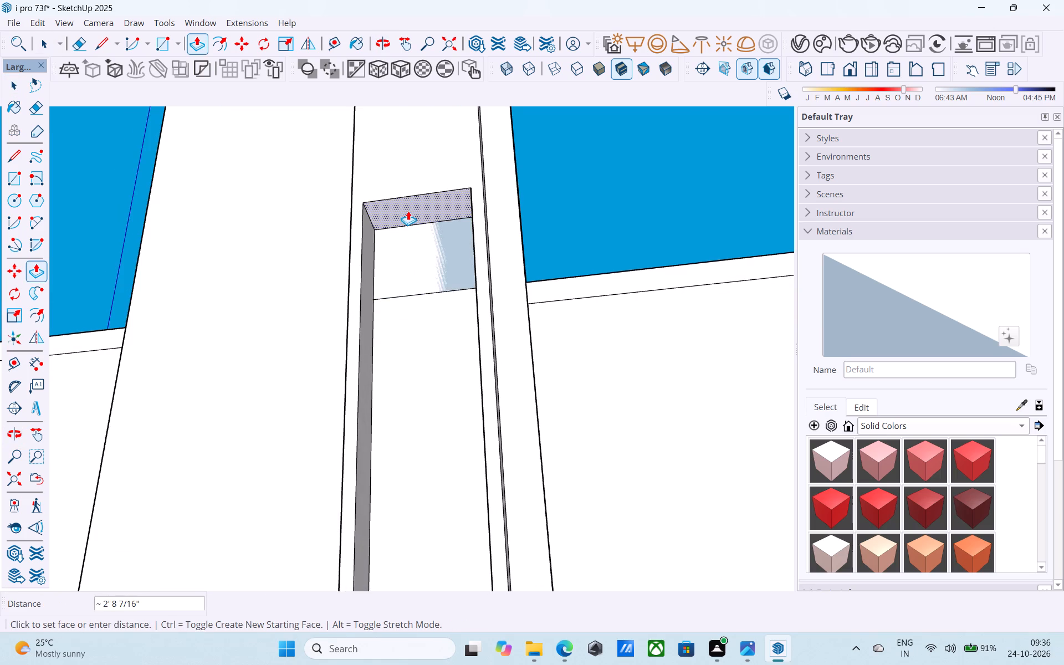
pyautogui.write("6'")
pyautogui.press('Return')
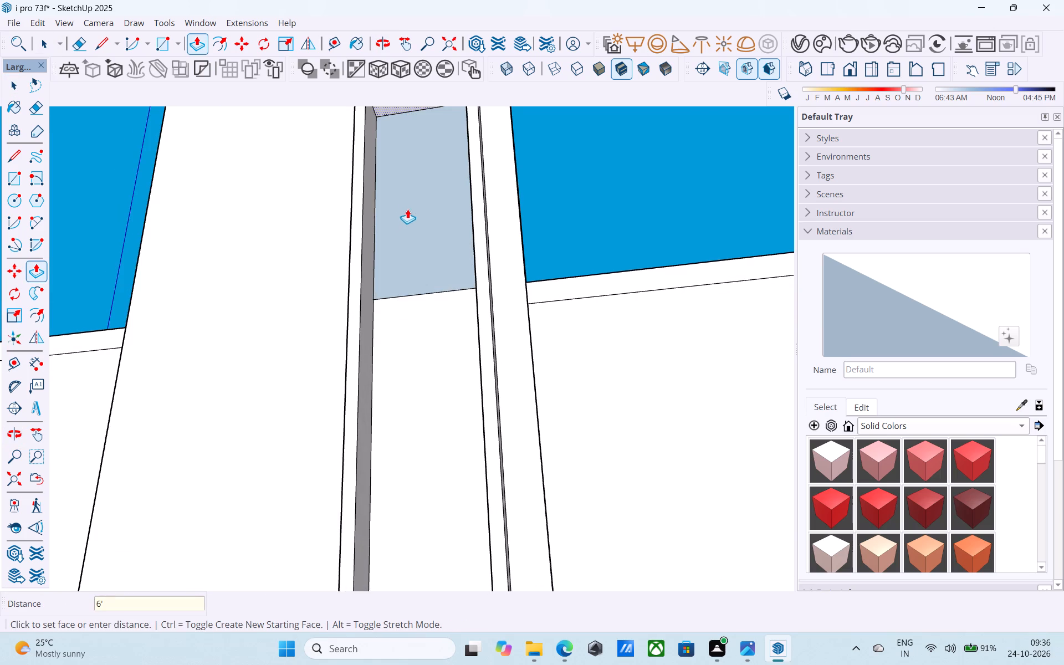
# Reverse the blue back face in the extended upper part of the tall frame's recess.
pyautogui.scroll(-5, 406, 211)
pyautogui.moveTo(403, 213); pyautogui.dragTo(326, 342, button='middle')
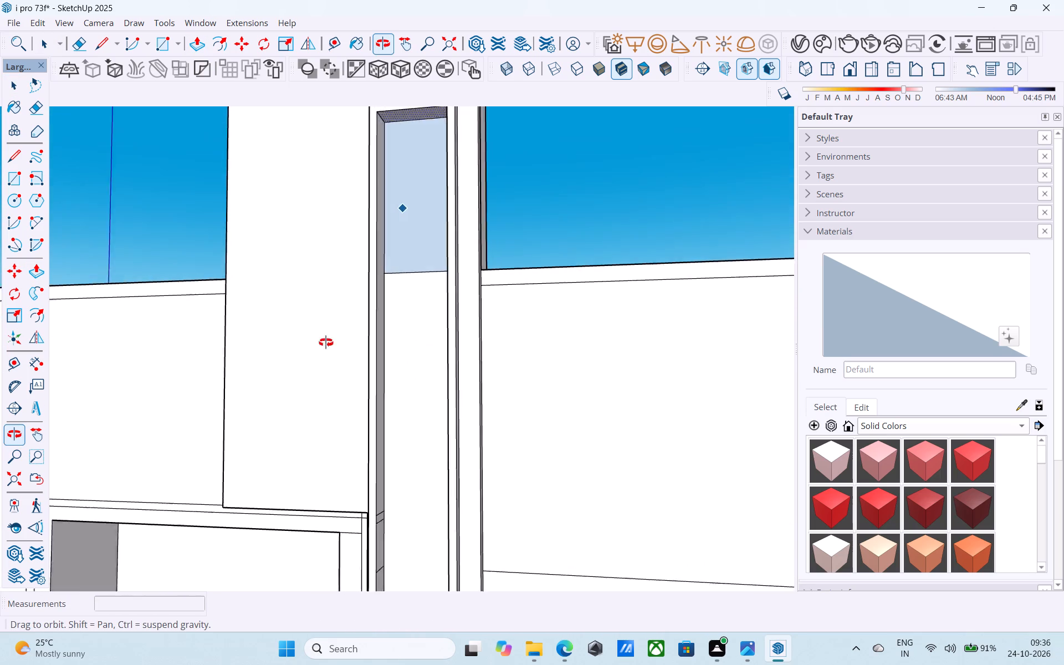
pyautogui.moveTo(326, 342); pyautogui.dragTo(35, 366, button='middle')
pyautogui.moveTo(111, 363); pyautogui.dragTo(468, 350, button='middle')
pyautogui.press('space')
pyautogui.click(380, 255)
pyautogui.rightClick(380, 254)
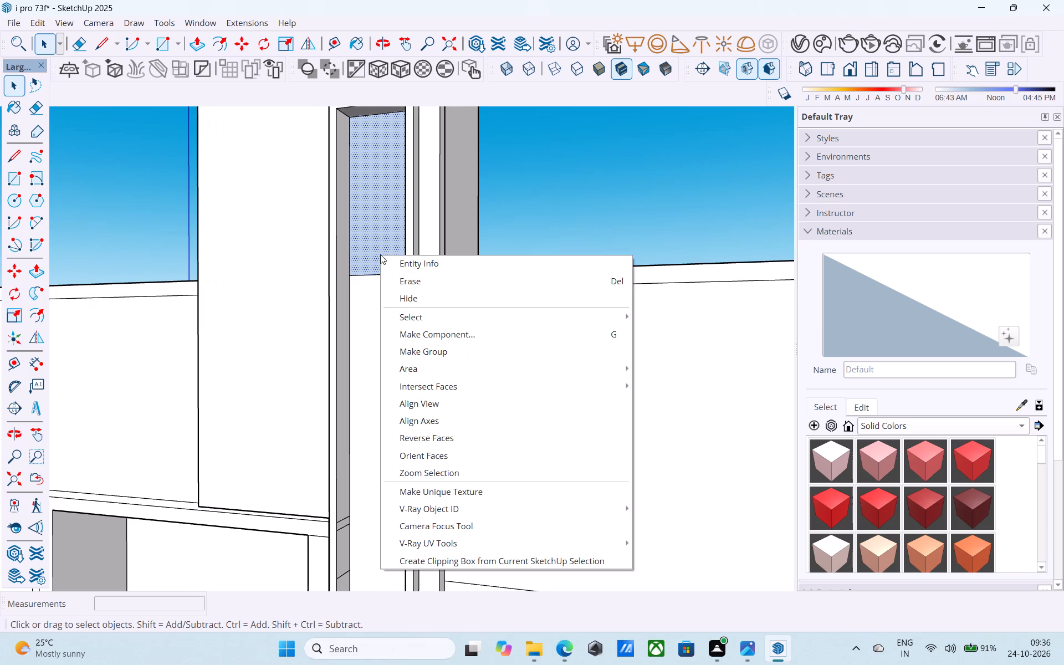
pyautogui.click(454, 433)
# Erase the horizontal seam line across the back face of the tall frame's recess.
pyautogui.scroll(2, 383, 273)
pyautogui.press('e')
pyautogui.moveTo(378, 269); pyautogui.dragTo(378, 282)
# Erase the stray vertical edge beside the recess's inner side in the upper part of the tall frame.
pyautogui.moveTo(334, 344); pyautogui.dragTo(274, 455, button='middle')
pyautogui.scroll(-11, 278, 427)
pyautogui.moveTo(320, 360); pyautogui.dragTo(400, 348, button='middle')
pyautogui.scroll(-5, 396, 337)
pyautogui.keyDown('shift'); pyautogui.moveTo(395, 339); pyautogui.dragTo(485, 294, button='middle'); pyautogui.keyUp('shift')
pyautogui.keyDown('shift'); pyautogui.moveTo(391, 329); pyautogui.dragTo(366, 242, button='middle'); pyautogui.keyUp('shift')
pyautogui.scroll(2, 343, 284)
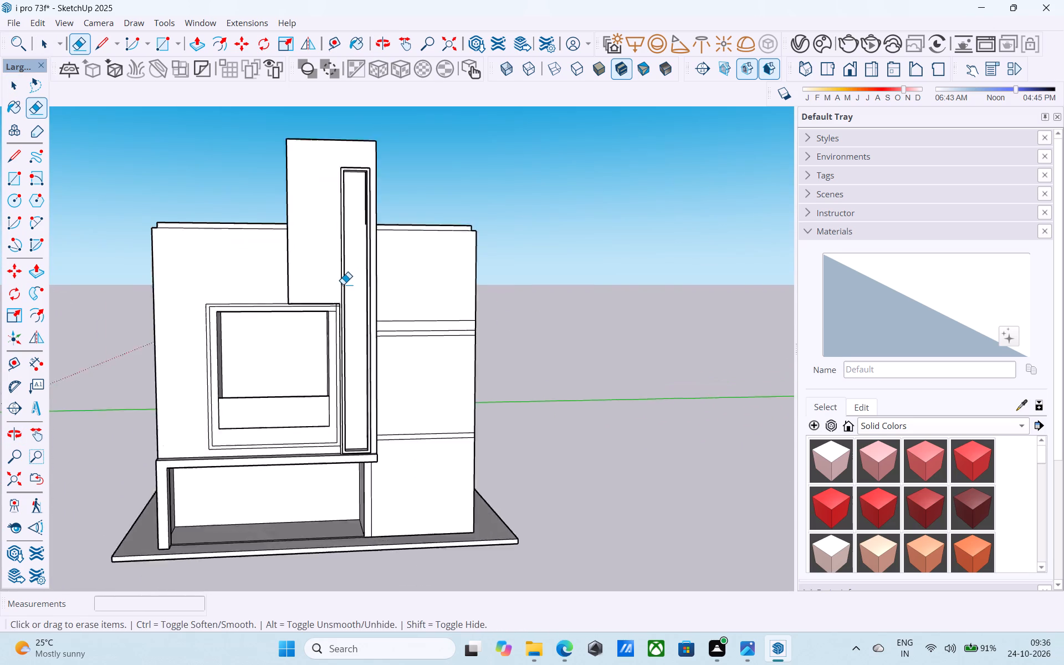
pyautogui.scroll(4, 343, 284)
pyautogui.moveTo(349, 243); pyautogui.dragTo(340, 305, button='middle')
pyautogui.scroll(4, 371, 258)
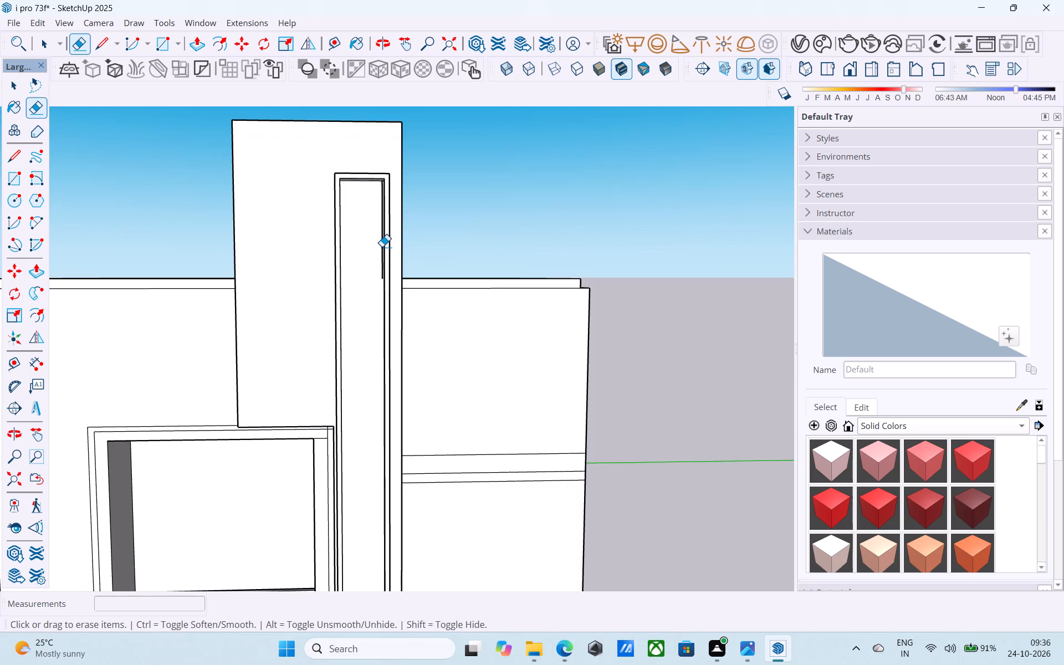
pyautogui.moveTo(387, 249); pyautogui.dragTo(501, 316, button='middle')
pyautogui.scroll(12, 423, 318)
pyautogui.moveTo(405, 275); pyautogui.dragTo(398, 275)
pyautogui.hotkey('ctrl', 'z')
pyautogui.scroll(4, 398, 275)
pyautogui.click(401, 272)
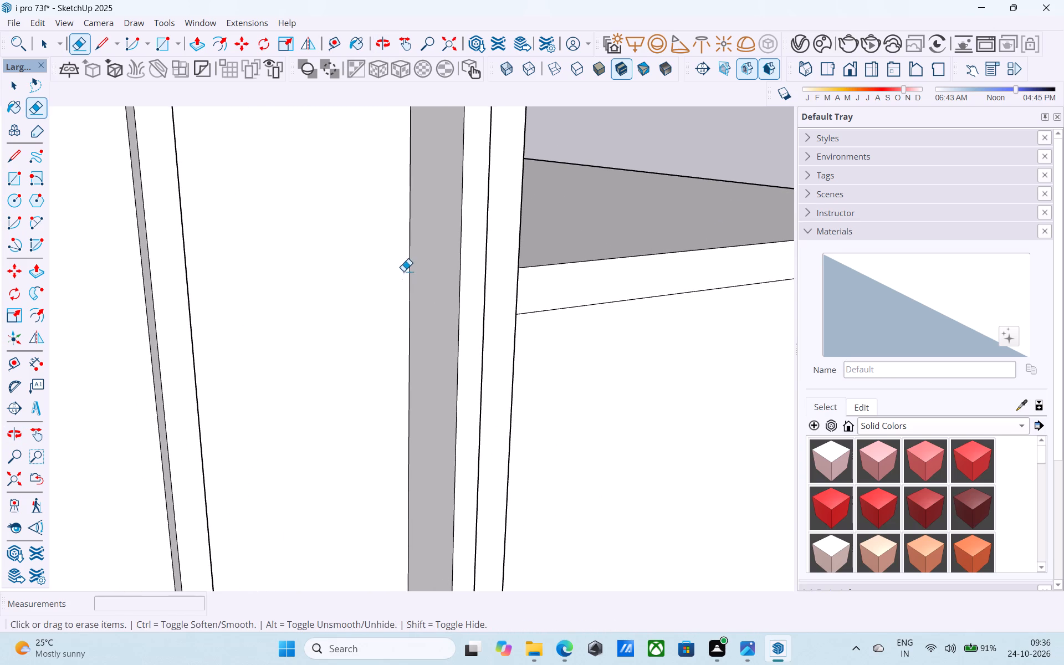
pyautogui.press('space')
# Copy the top edge of the recess's back face 6' downward.
pyautogui.scroll(-16, 403, 271)
pyautogui.moveTo(403, 269); pyautogui.dragTo(299, 194, button='middle')
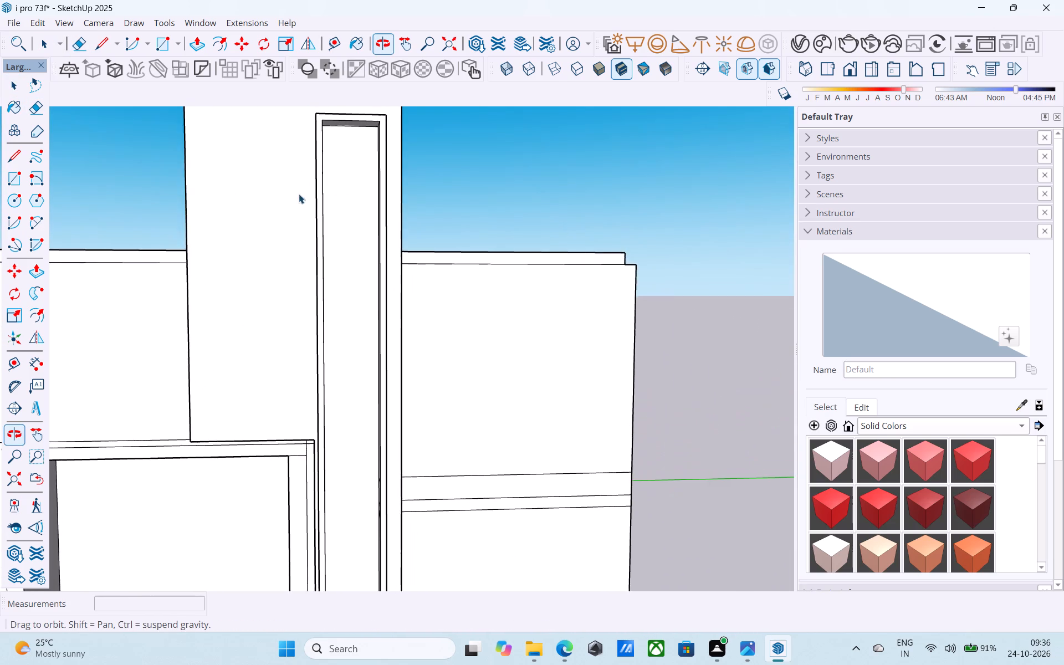
pyautogui.keyDown('shift'); pyautogui.moveTo(313, 203); pyautogui.dragTo(234, 290, button='middle'); pyautogui.keyUp('shift')
pyautogui.scroll(5, 247, 272)
pyautogui.moveTo(275, 249); pyautogui.dragTo(253, 243, button='middle')
pyautogui.scroll(4, 264, 250)
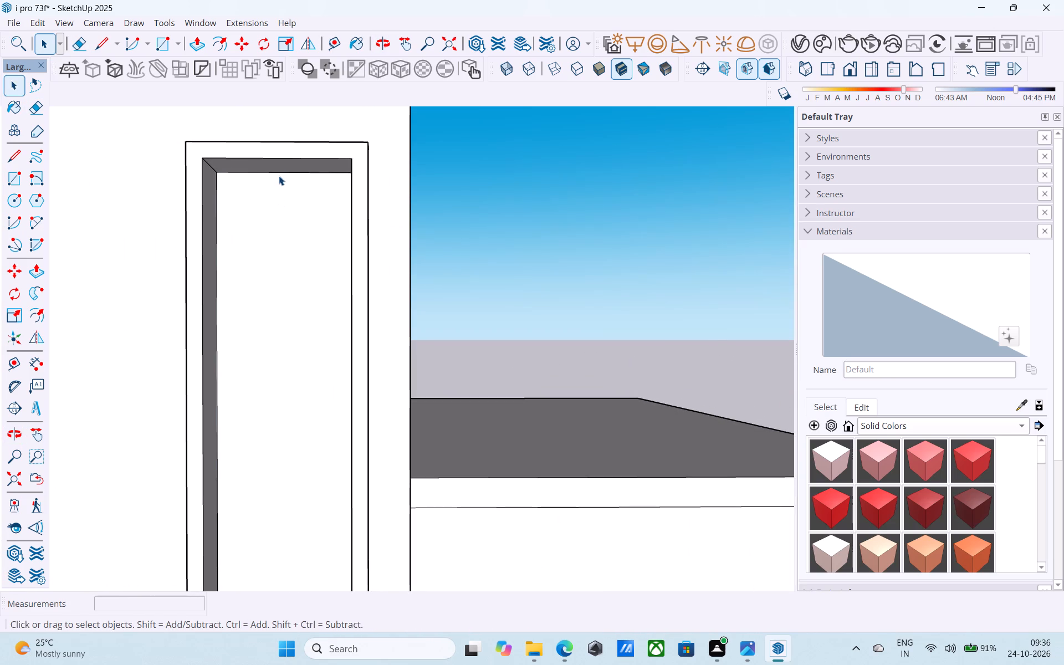
pyautogui.click(279, 175)
pyautogui.click(279, 172)
pyautogui.press('m')
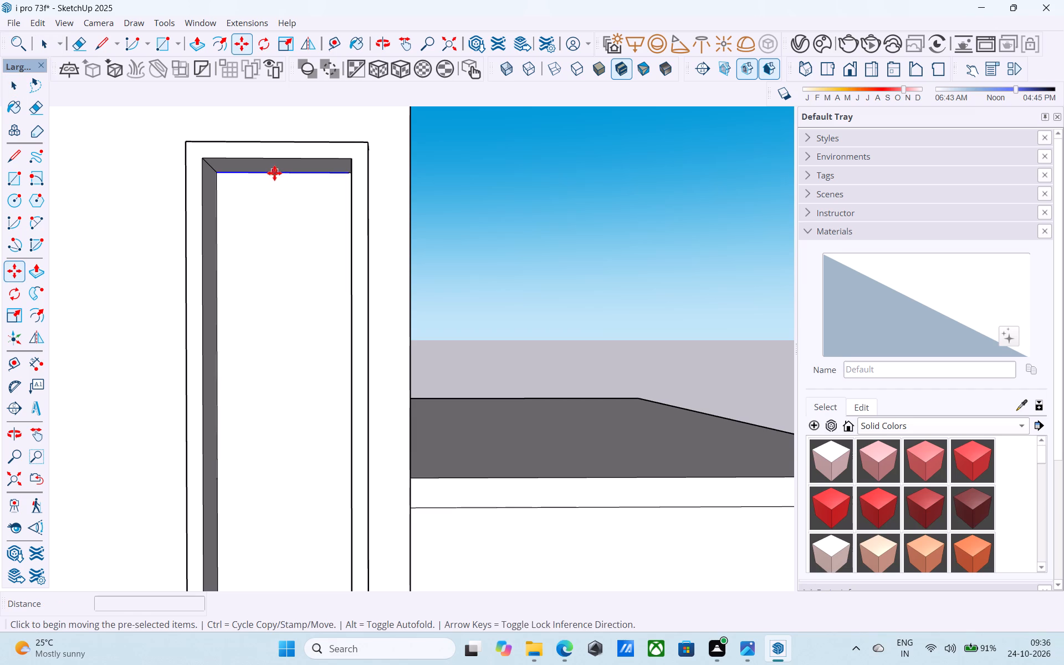
pyautogui.moveTo(264, 180); pyautogui.dragTo(238, 187, button='middle')
pyautogui.click(213, 180)
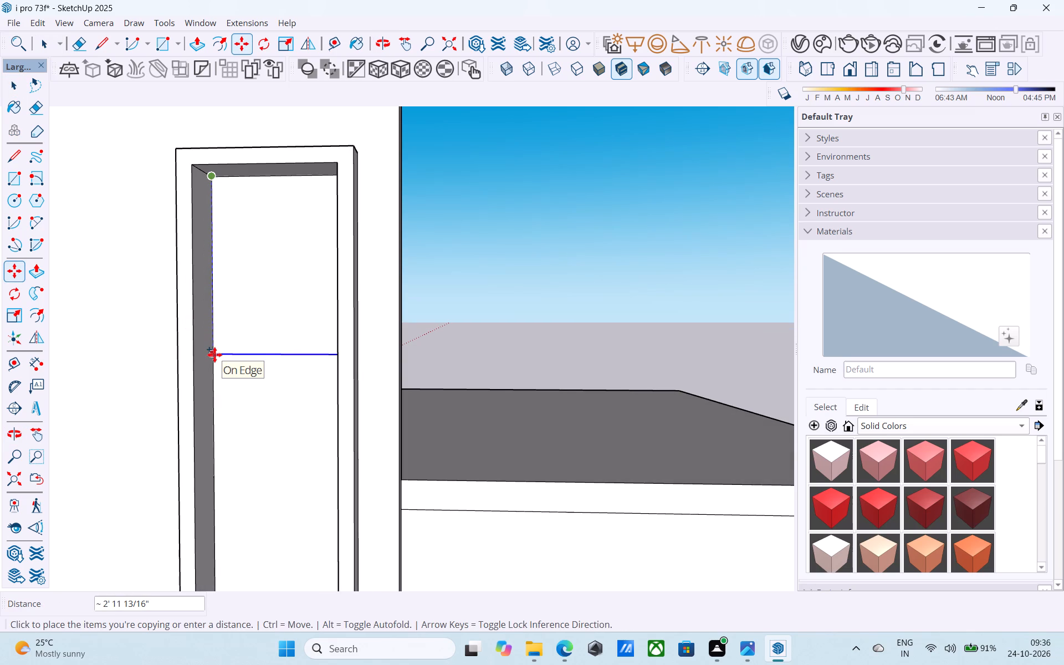
pyautogui.write("4'")
pyautogui.press('Return')
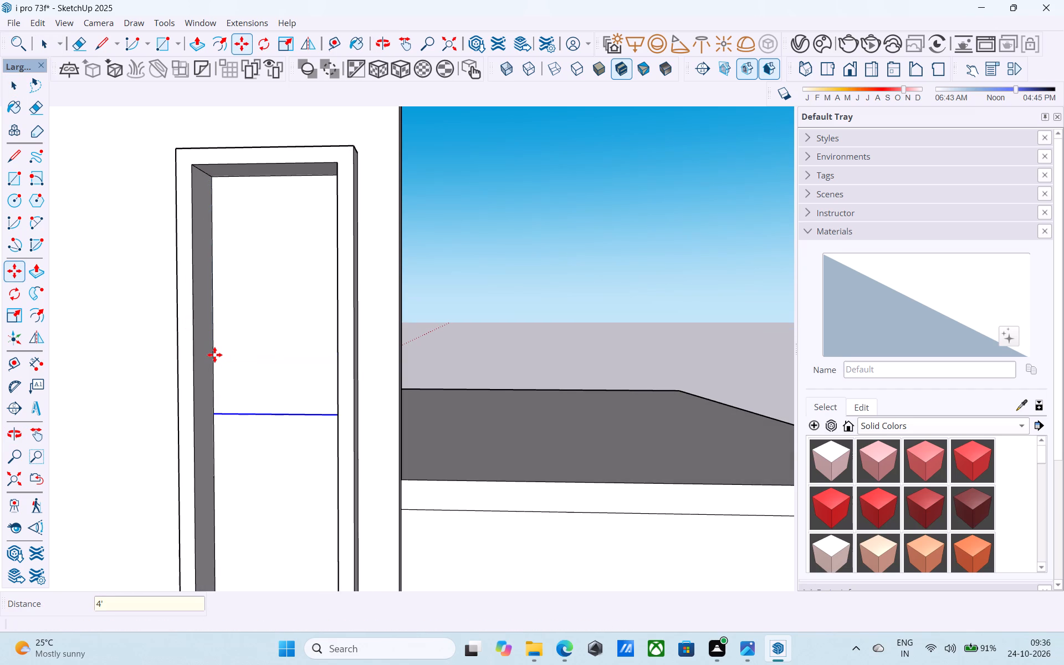
pyautogui.write("6'")
pyautogui.press('Return')
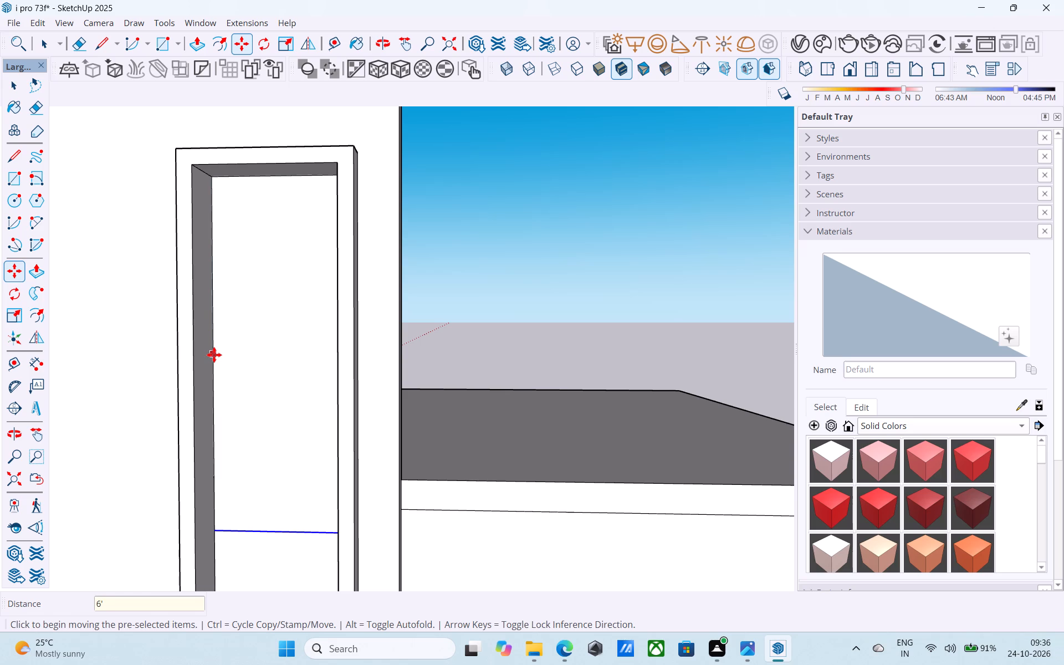
# Copy the new horizontal line in the recess 4" downward to outline a thin strip.
pyautogui.scroll(-20, 214, 355)
pyautogui.scroll(-3, 214, 355)
pyautogui.moveTo(229, 401); pyautogui.dragTo(293, 402, button='middle')
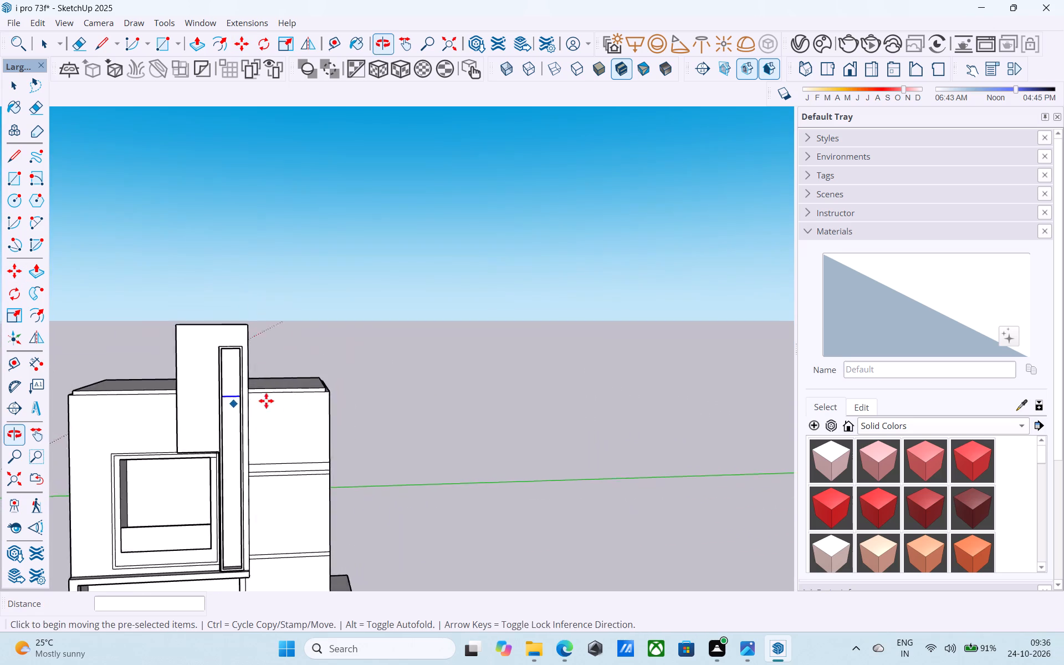
pyautogui.scroll(9, 244, 403)
pyautogui.moveTo(218, 395); pyautogui.dragTo(89, 397, button='middle')
pyautogui.scroll(7, 212, 392)
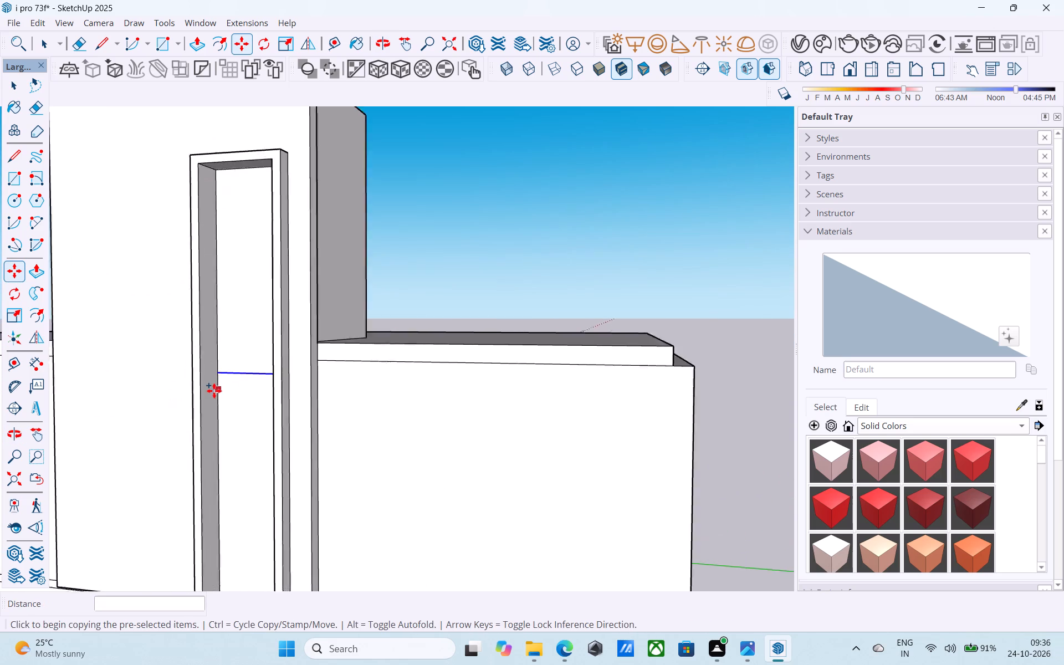
pyautogui.scroll(2, 214, 391)
pyautogui.click(221, 370)
pyautogui.write('6"')
pyautogui.press('Return')
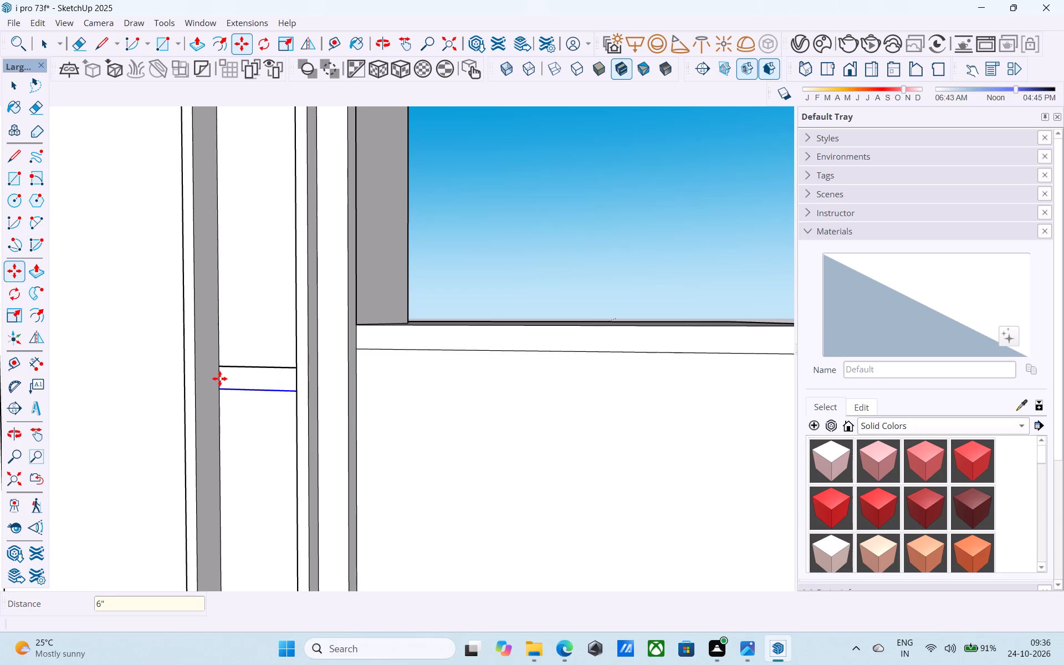
pyautogui.write('4"')
pyautogui.press('Return')
pyautogui.press('space')
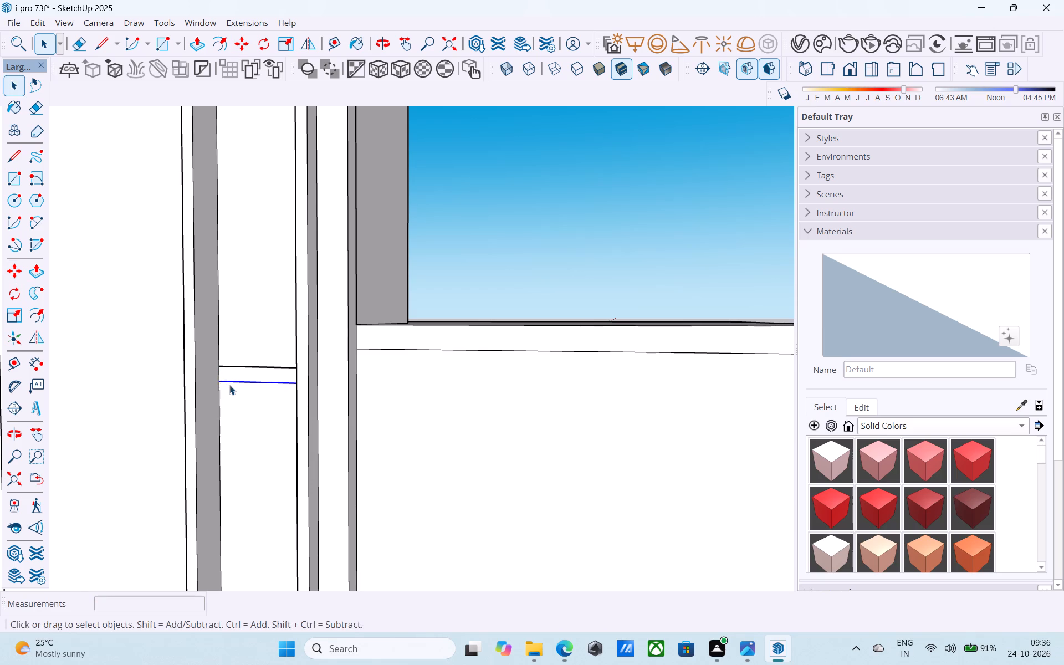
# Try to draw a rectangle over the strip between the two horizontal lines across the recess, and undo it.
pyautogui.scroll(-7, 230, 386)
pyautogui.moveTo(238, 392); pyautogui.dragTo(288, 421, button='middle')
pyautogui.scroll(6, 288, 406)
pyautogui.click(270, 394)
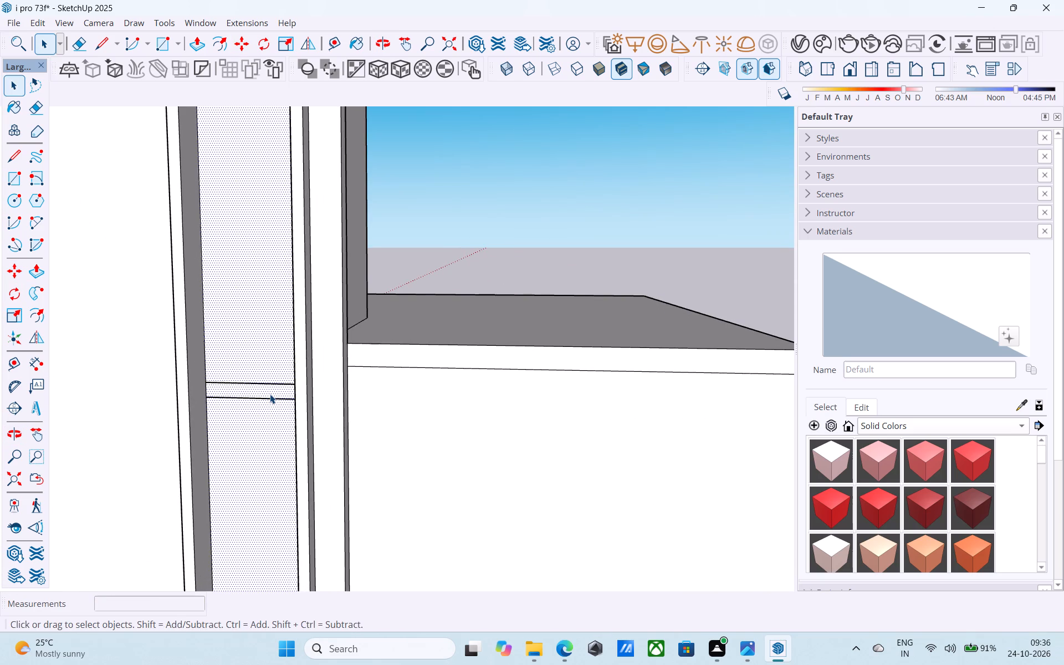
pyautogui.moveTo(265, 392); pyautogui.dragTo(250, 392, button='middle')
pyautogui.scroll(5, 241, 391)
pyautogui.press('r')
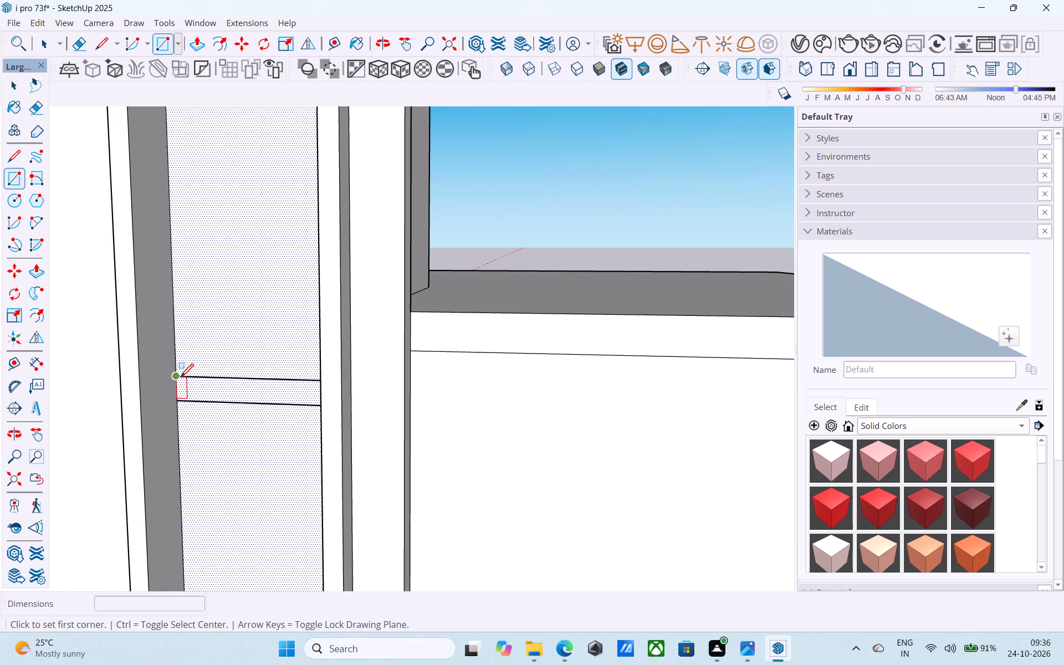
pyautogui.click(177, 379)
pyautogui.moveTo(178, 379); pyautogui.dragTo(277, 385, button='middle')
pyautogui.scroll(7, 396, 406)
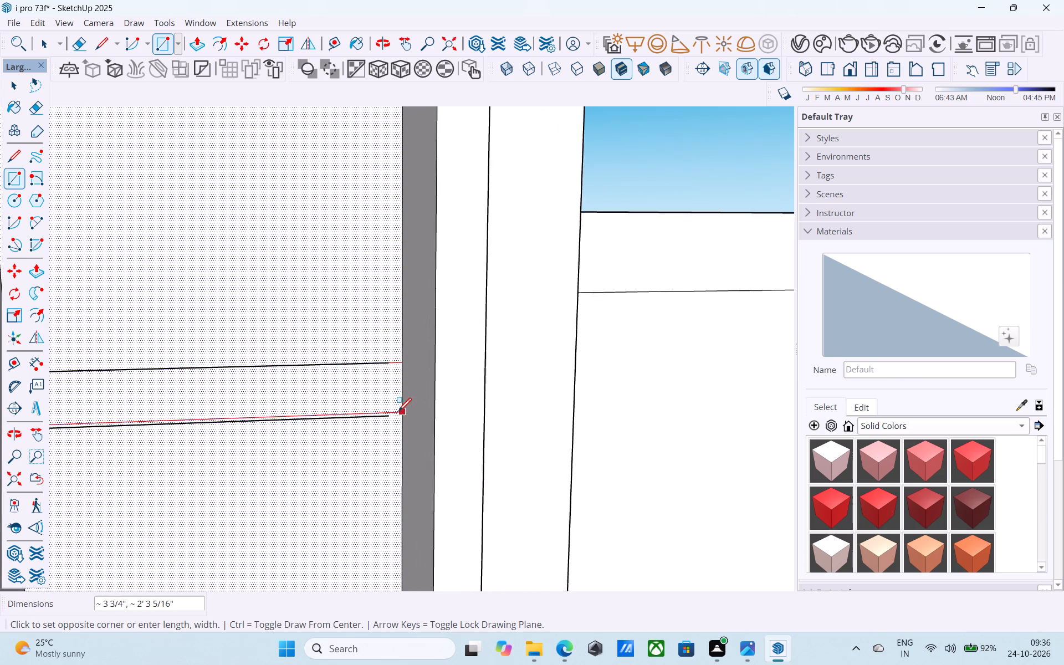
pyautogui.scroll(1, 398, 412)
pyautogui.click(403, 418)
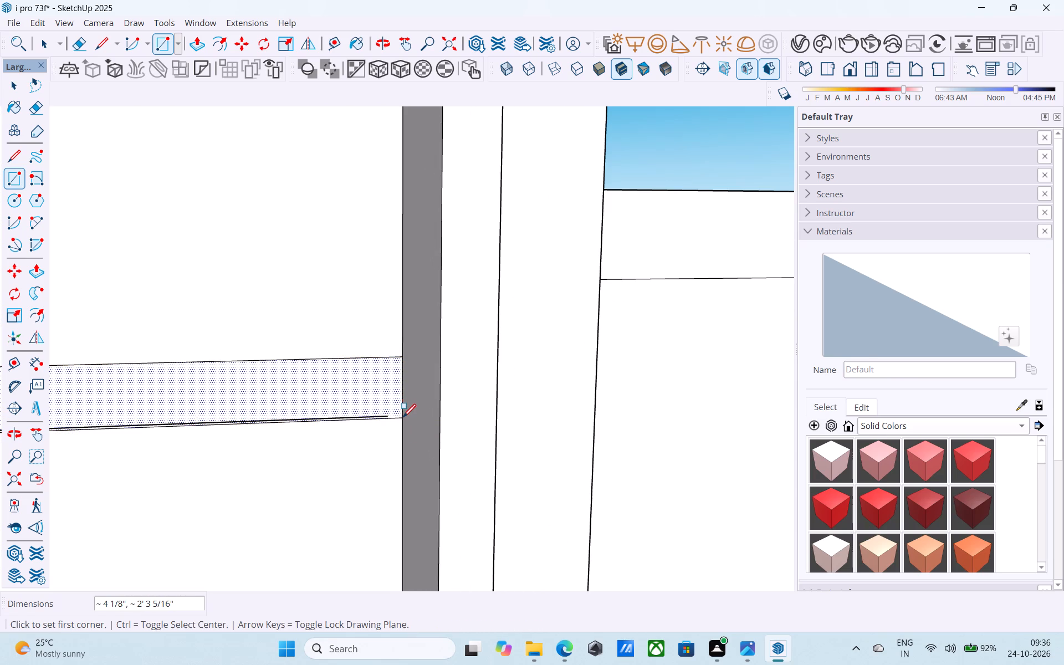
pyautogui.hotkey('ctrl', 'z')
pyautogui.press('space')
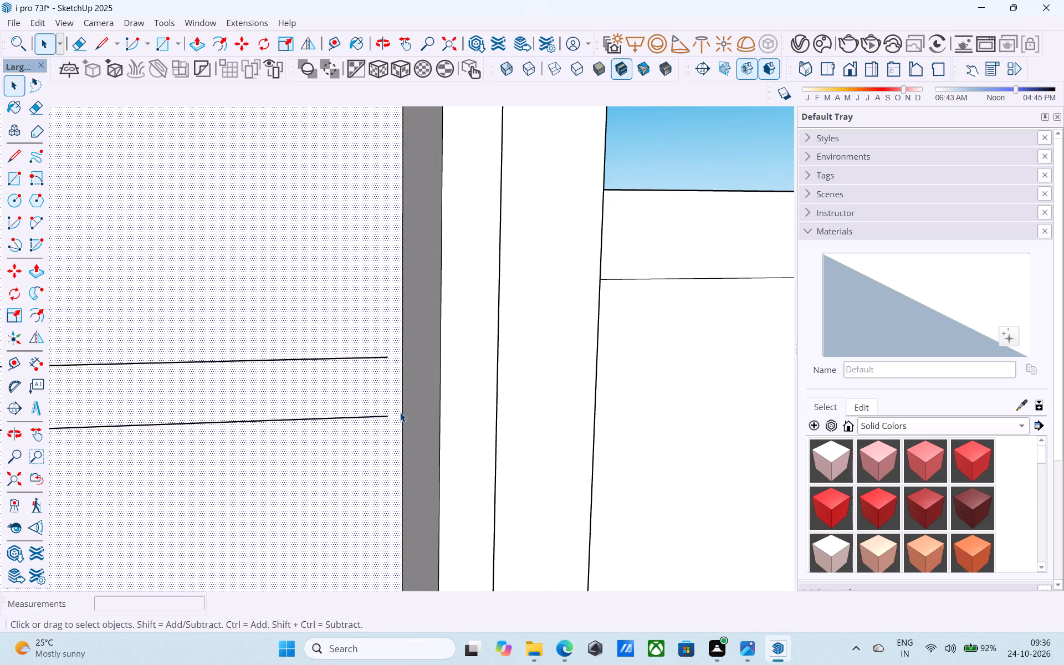
# Draw two short lines, about 1" long, extending both strip lines to the recess's inner side edge.
pyautogui.press('l')
pyautogui.click(388, 360)
pyautogui.click(401, 358)
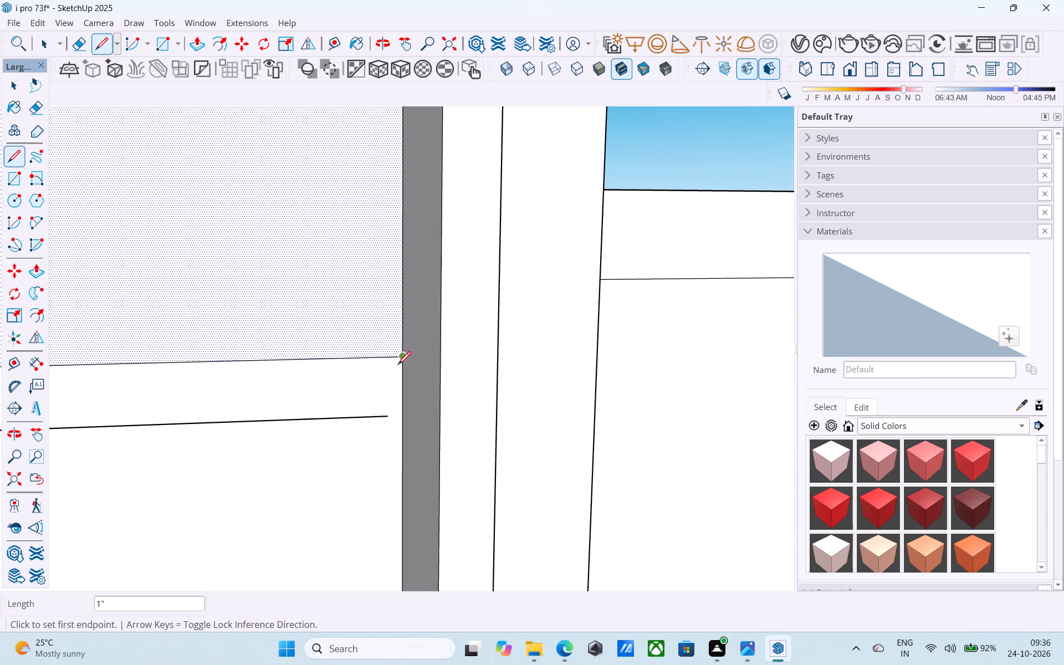
pyautogui.press('l')
pyautogui.click(388, 416)
pyautogui.click(403, 417)
pyautogui.press('space')
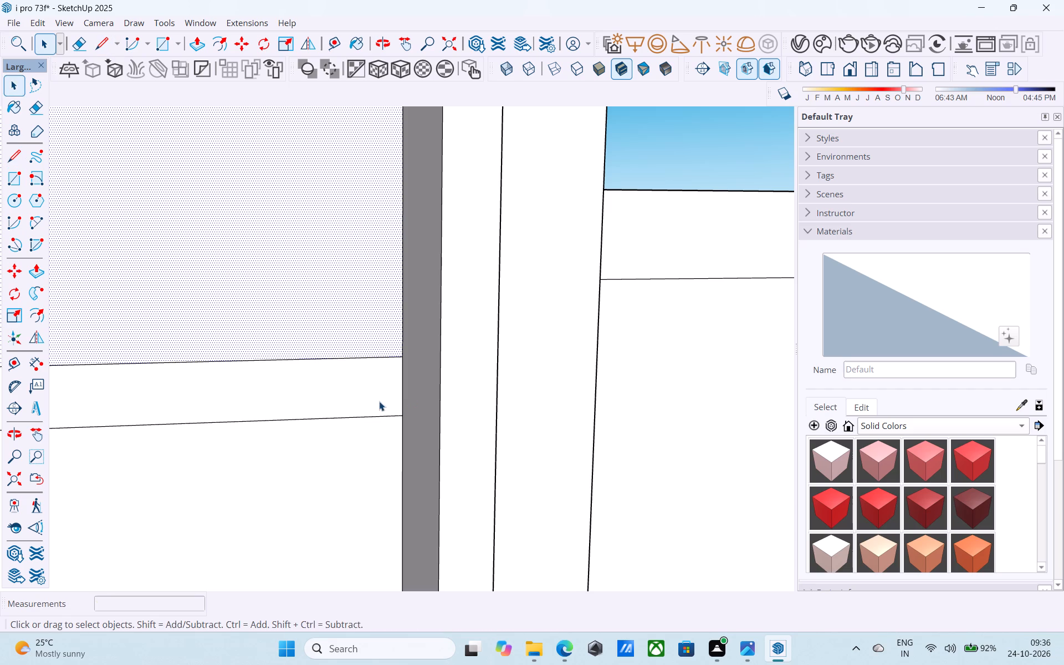
# Push/Pull the thin strip in the recess outward by 1' to form a horizontal crossbar.
pyautogui.click(377, 400)
pyautogui.scroll(-5, 377, 399)
pyautogui.press('p')
pyautogui.click(377, 399)
pyautogui.click(429, 374)
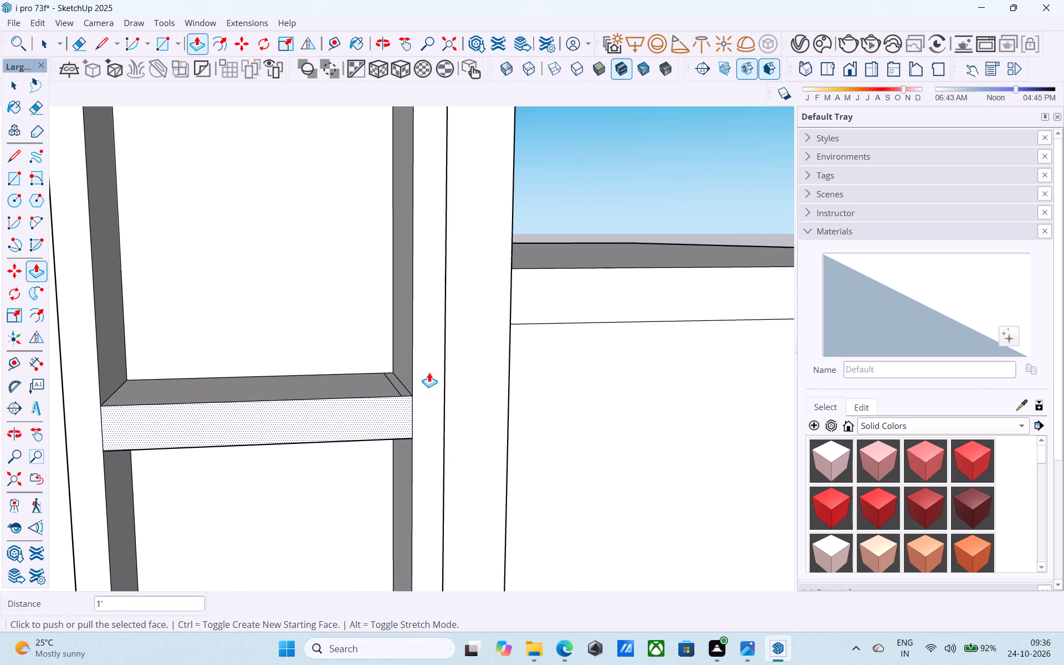
pyautogui.scroll(-20, 426, 368)
pyautogui.scroll(-2, 426, 368)
pyautogui.press('space')
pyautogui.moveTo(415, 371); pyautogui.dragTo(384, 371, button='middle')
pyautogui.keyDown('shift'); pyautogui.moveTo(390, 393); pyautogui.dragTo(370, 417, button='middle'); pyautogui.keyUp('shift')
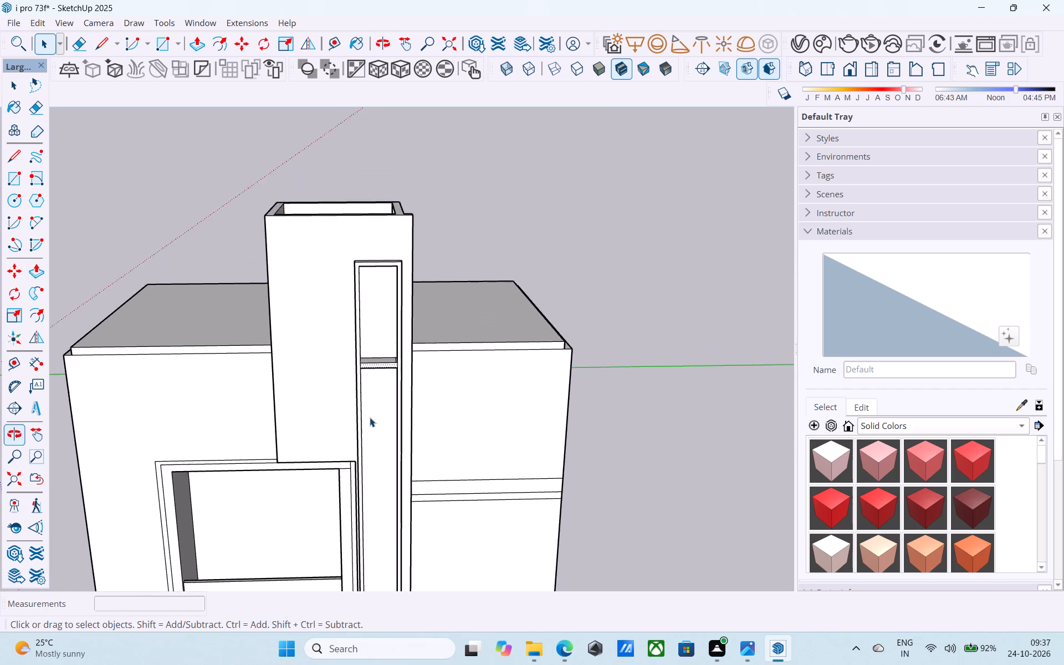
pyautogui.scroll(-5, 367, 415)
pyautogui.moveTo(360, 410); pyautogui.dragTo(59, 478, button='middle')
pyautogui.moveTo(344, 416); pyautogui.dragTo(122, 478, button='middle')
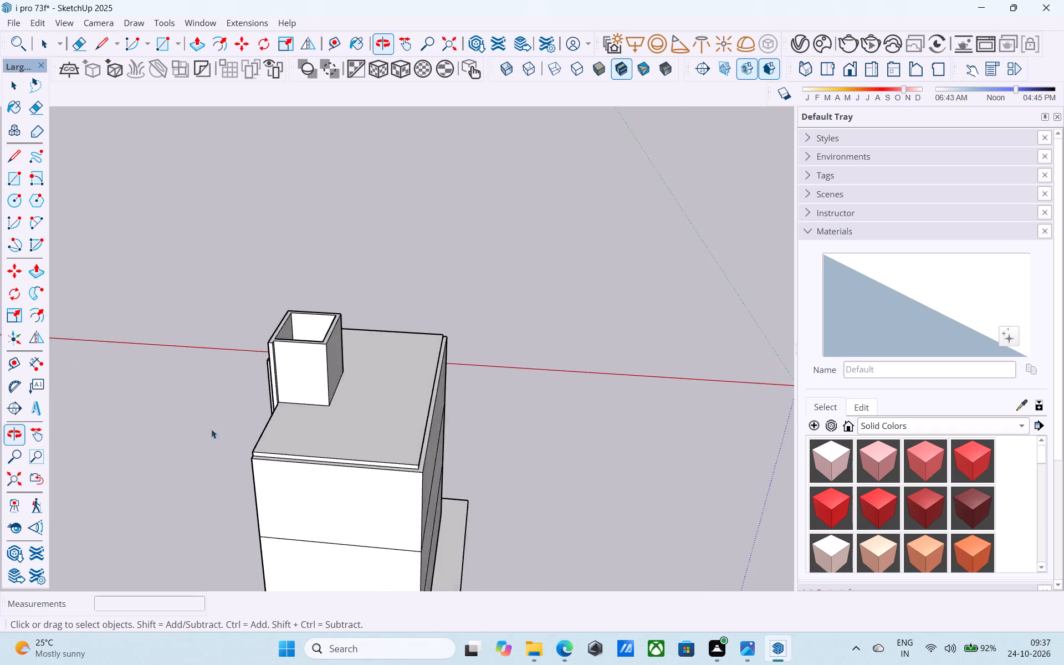
# Push/Pull the rooftop tower's side face flush with the front panel's outer edge and erase the leftover vertical seam line.
pyautogui.scroll(10, 223, 415)
pyautogui.click(299, 230)
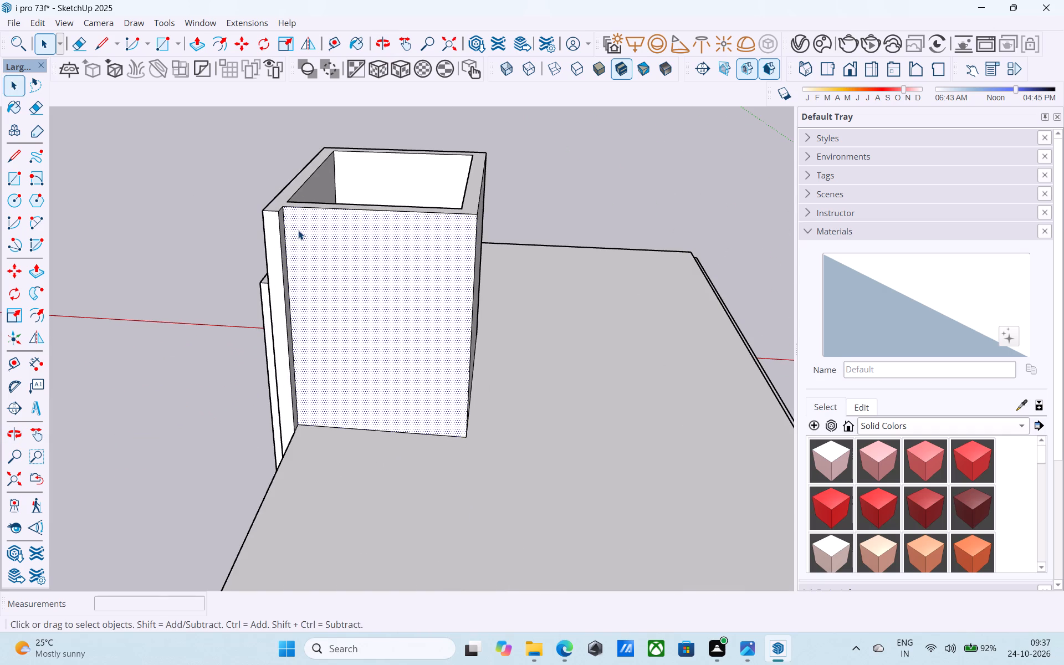
pyautogui.press('p')
pyautogui.click(298, 230)
pyautogui.click(265, 216)
pyautogui.press('space')
pyautogui.press('e')
pyautogui.scroll(5, 286, 248)
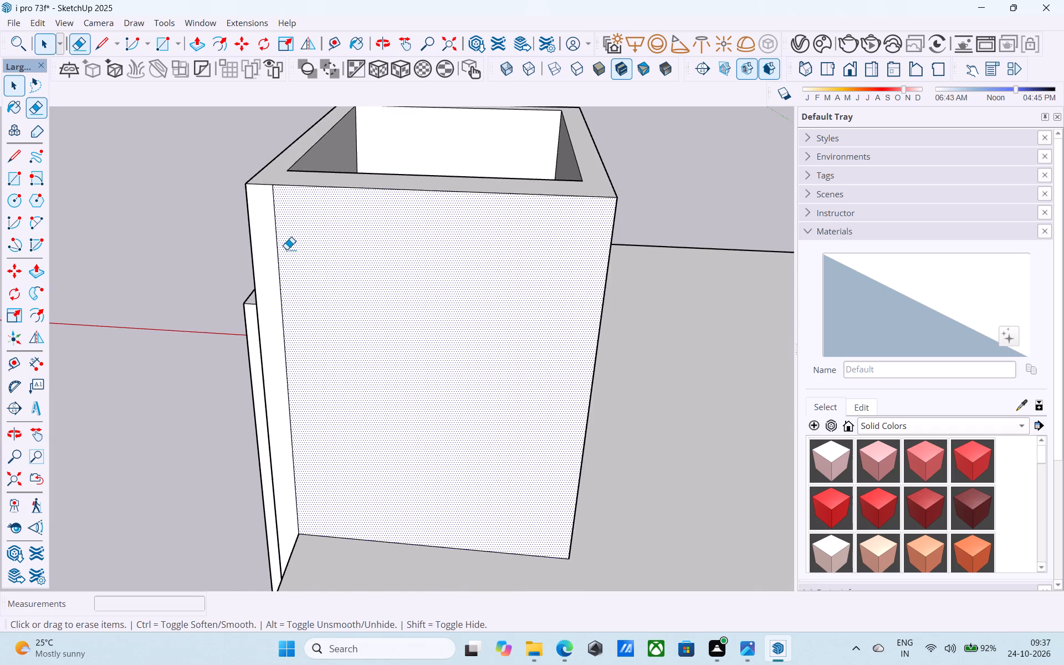
pyautogui.moveTo(282, 250); pyautogui.dragTo(272, 253)
pyautogui.scroll(-11, 276, 255)
pyautogui.press('space')
# Erase the stray short horizontal lines on both inner side faces of the tall recessed frame.
pyautogui.moveTo(284, 267); pyautogui.dragTo(649, 239, button='middle')
pyautogui.moveTo(642, 242); pyautogui.dragTo(641, 242, button='middle')
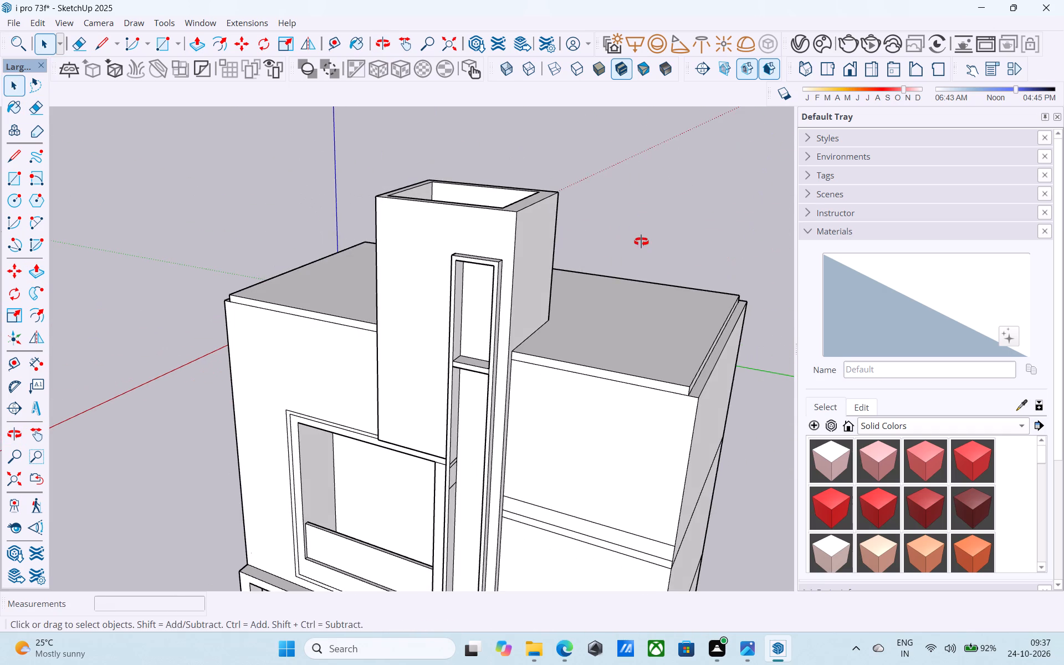
pyautogui.moveTo(641, 242); pyautogui.dragTo(580, 233, button='middle')
pyautogui.scroll(-4, 576, 235)
pyautogui.keyDown('shift'); pyautogui.moveTo(446, 396); pyautogui.dragTo(283, 313, button='middle'); pyautogui.keyUp('shift')
pyautogui.scroll(6, 386, 286)
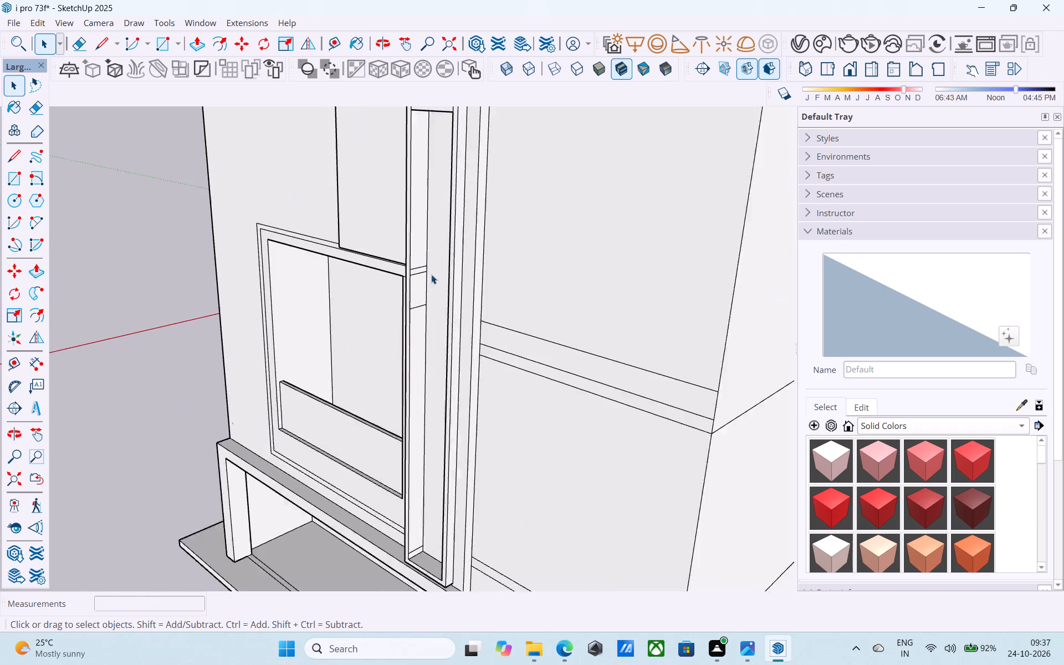
pyautogui.scroll(11, 431, 274)
pyautogui.press('e')
pyautogui.moveTo(413, 249); pyautogui.dragTo(416, 284)
pyautogui.moveTo(414, 339); pyautogui.dragTo(415, 355)
pyautogui.scroll(-6, 416, 359)
pyautogui.scroll(1, 416, 359)
pyautogui.scroll(-7, 416, 359)
pyautogui.moveTo(423, 361); pyautogui.dragTo(816, 308, button='middle')
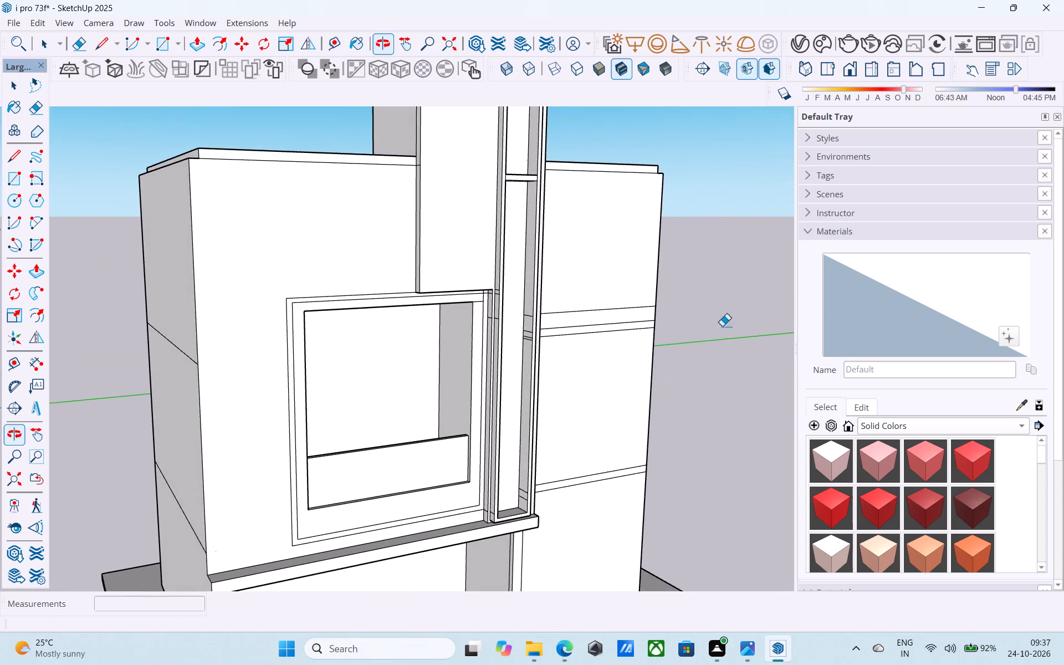
pyautogui.scroll(5, 504, 320)
pyautogui.click(547, 316)
pyautogui.scroll(5, 545, 316)
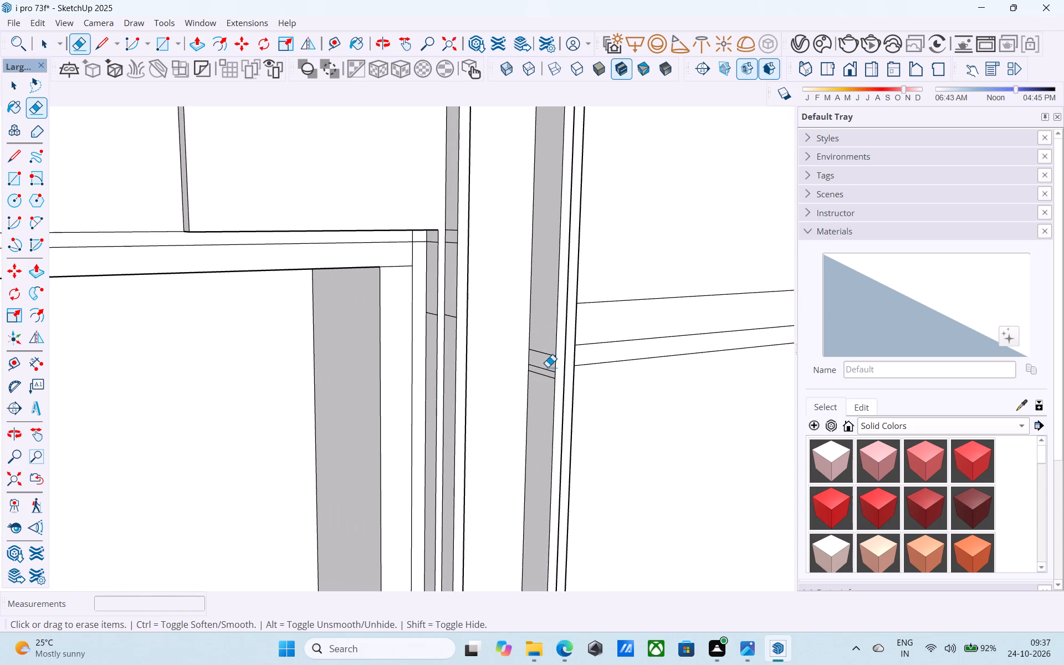
pyautogui.moveTo(545, 374); pyautogui.dragTo(545, 381)
pyautogui.moveTo(545, 381); pyautogui.dragTo(549, 349)
# Erase the stray short lines across the narrow side faces of the window border and the adjacent tall frame.
pyautogui.keyDown('shift'); pyautogui.moveTo(541, 338); pyautogui.dragTo(482, 341, button='middle'); pyautogui.keyUp('shift')
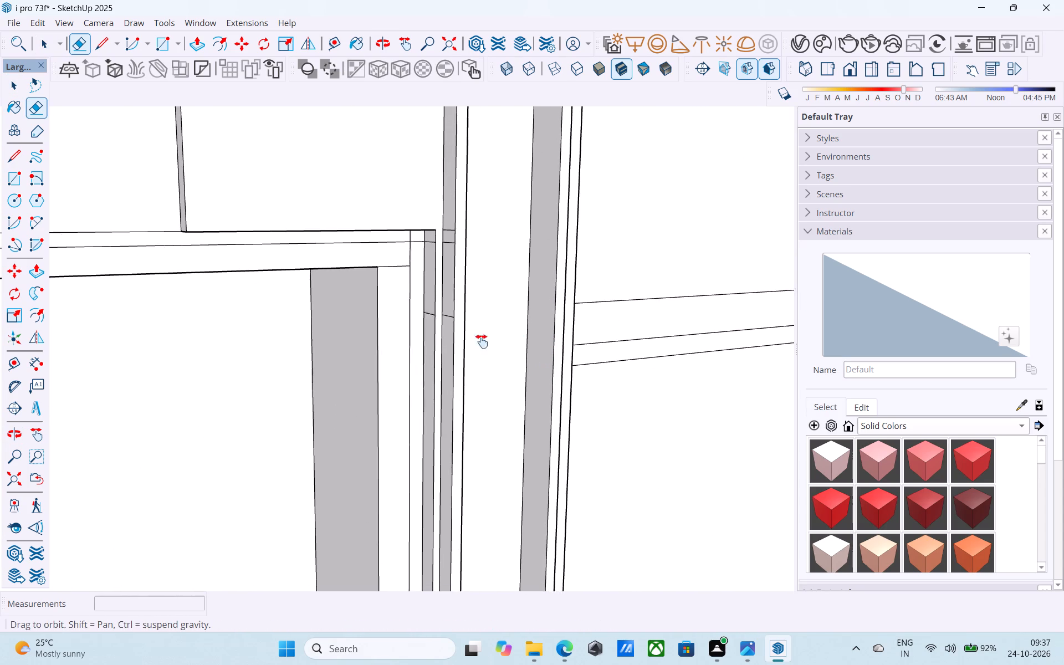
pyautogui.keyDown('shift'); pyautogui.moveTo(482, 341); pyautogui.dragTo(465, 342, button='middle'); pyautogui.keyUp('shift')
pyautogui.scroll(8, 333, 308)
pyautogui.moveTo(369, 156); pyautogui.dragTo(370, 144)
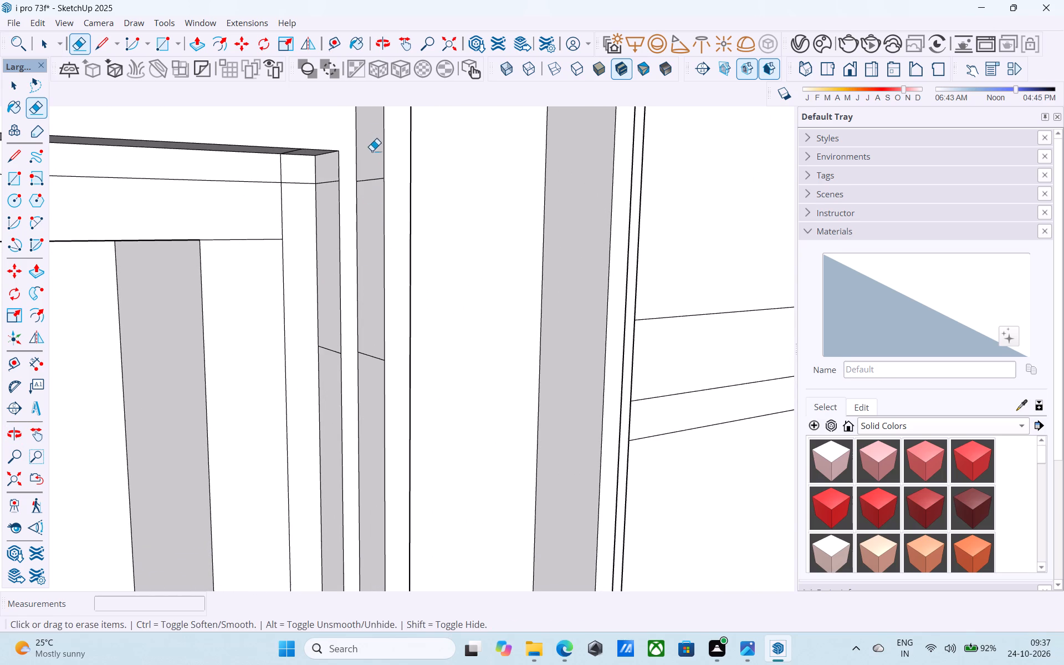
pyautogui.moveTo(374, 173); pyautogui.dragTo(376, 192)
pyautogui.moveTo(380, 360); pyautogui.dragTo(376, 354)
pyautogui.moveTo(324, 352); pyautogui.dragTo(325, 345)
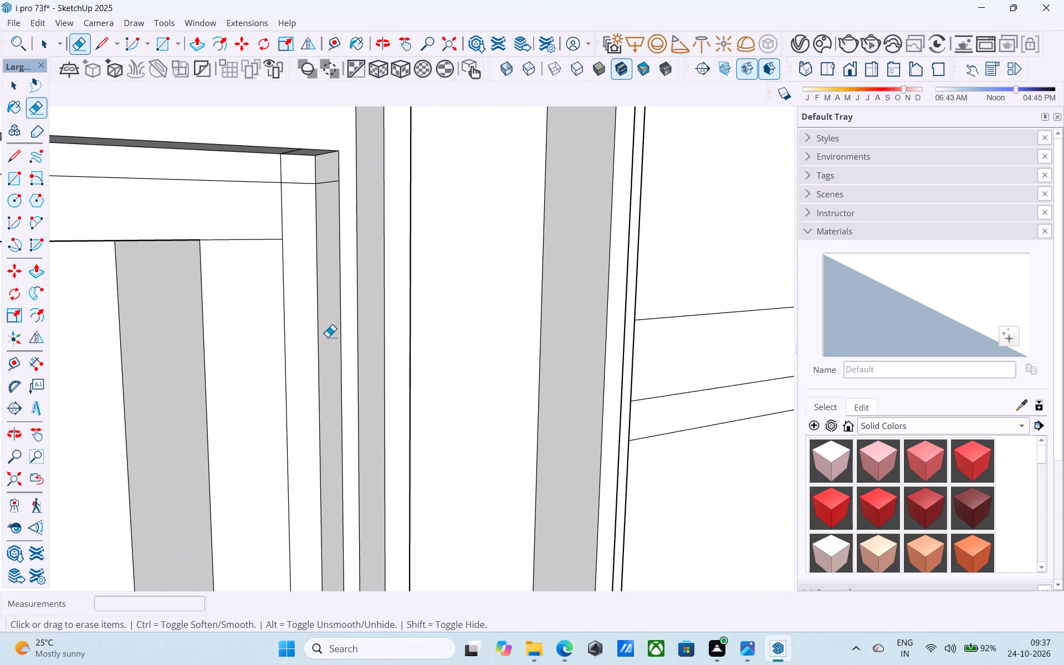
pyautogui.moveTo(328, 182); pyautogui.dragTo(326, 188)
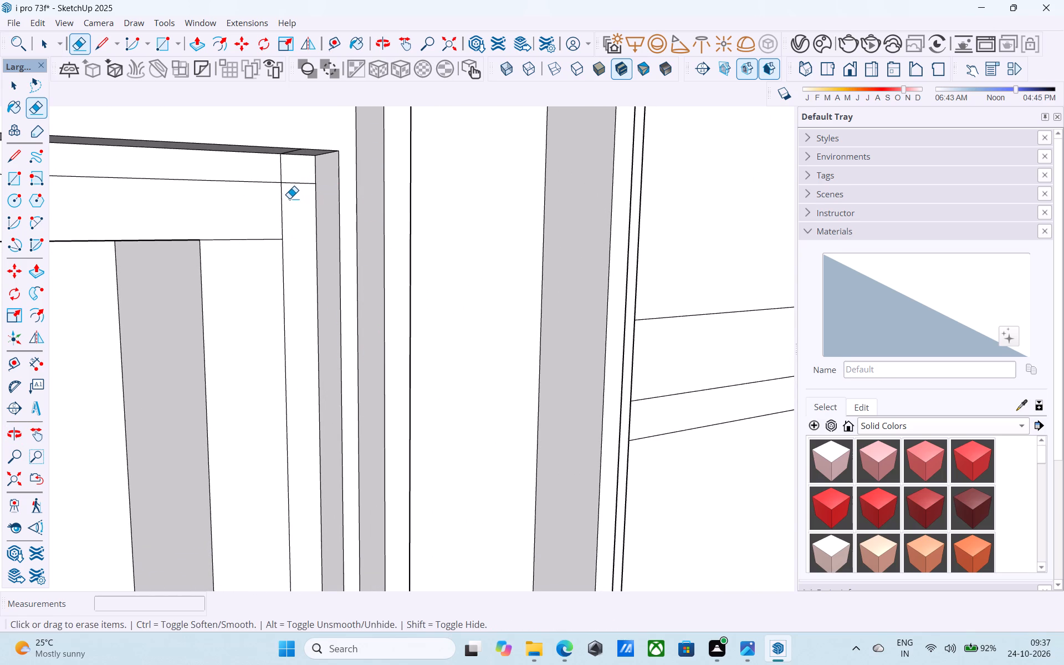
# Push/Pull the window's outer border strip outward by 6", and extend it outward a second time.
pyautogui.scroll(-19, 289, 198)
pyautogui.scroll(-4, 296, 211)
pyautogui.moveTo(297, 216); pyautogui.dragTo(341, 252, button='middle')
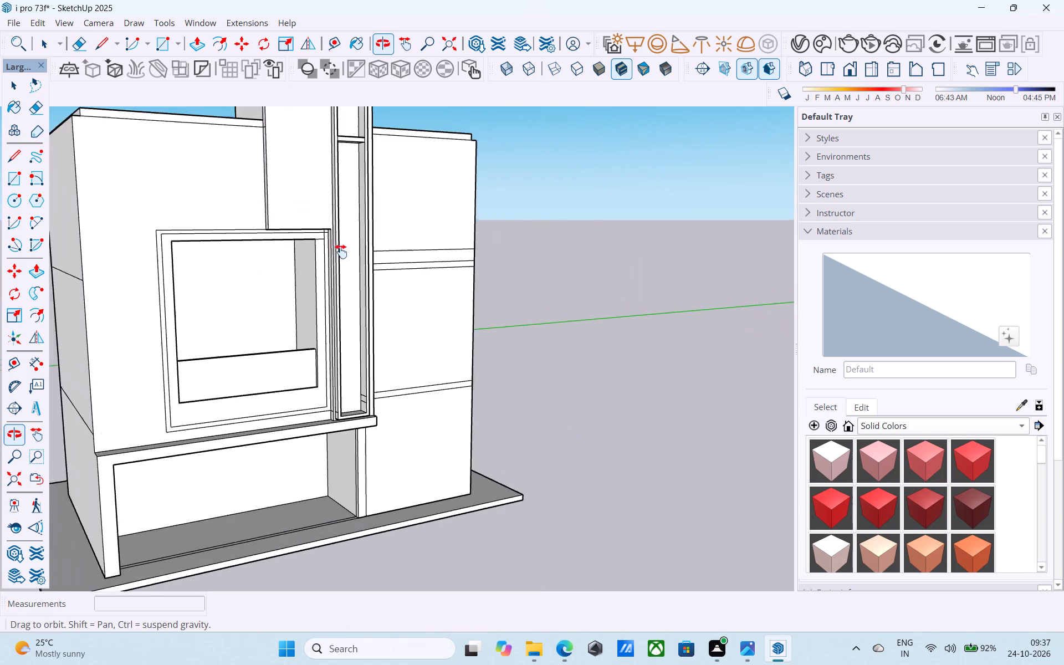
pyautogui.moveTo(341, 252); pyautogui.dragTo(244, 236, button='middle')
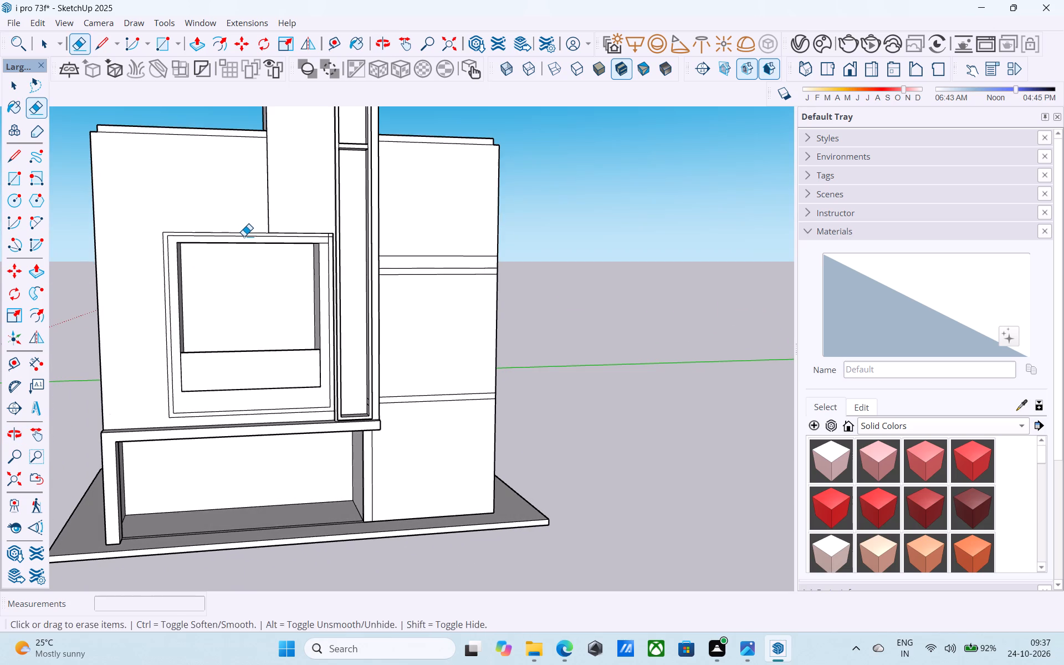
pyautogui.keyDown('shift'); pyautogui.moveTo(244, 236); pyautogui.dragTo(376, 294, button='middle'); pyautogui.keyUp('shift')
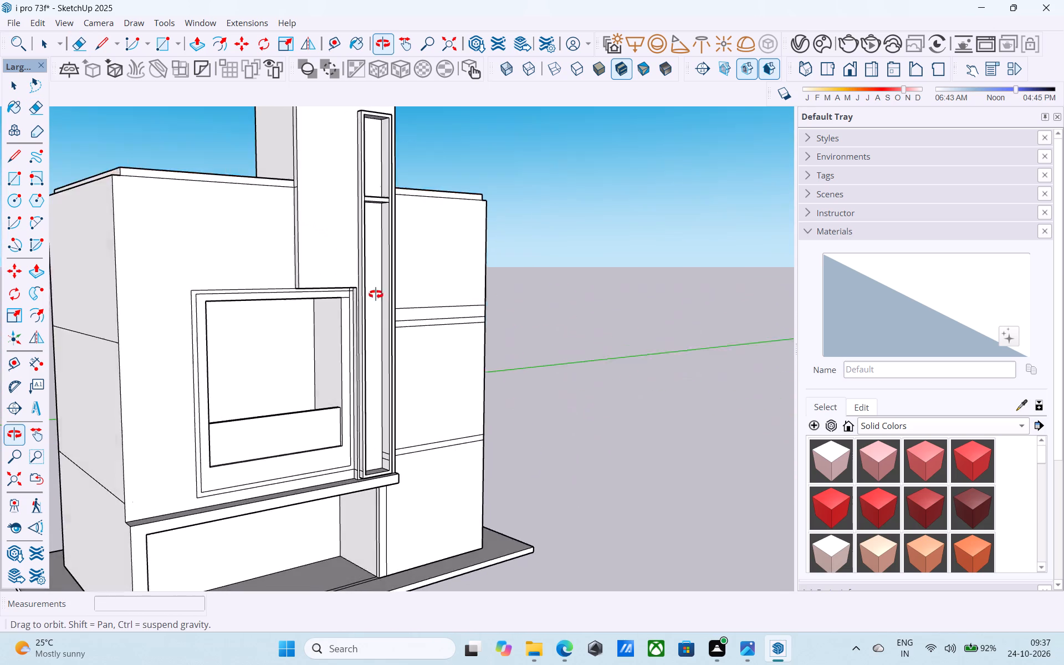
pyautogui.keyDown('shift'); pyautogui.moveTo(376, 294); pyautogui.dragTo(382, 298, button='middle'); pyautogui.keyUp('shift')
pyautogui.scroll(4, 141, 307)
pyautogui.press('space')
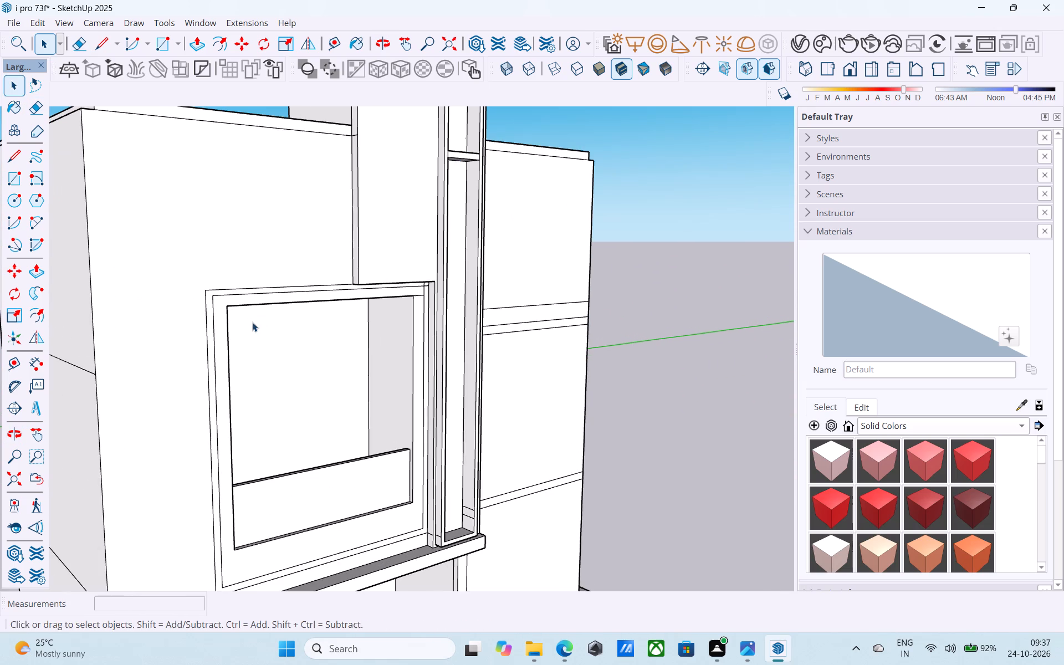
pyautogui.scroll(4, 231, 303)
pyautogui.click(218, 289)
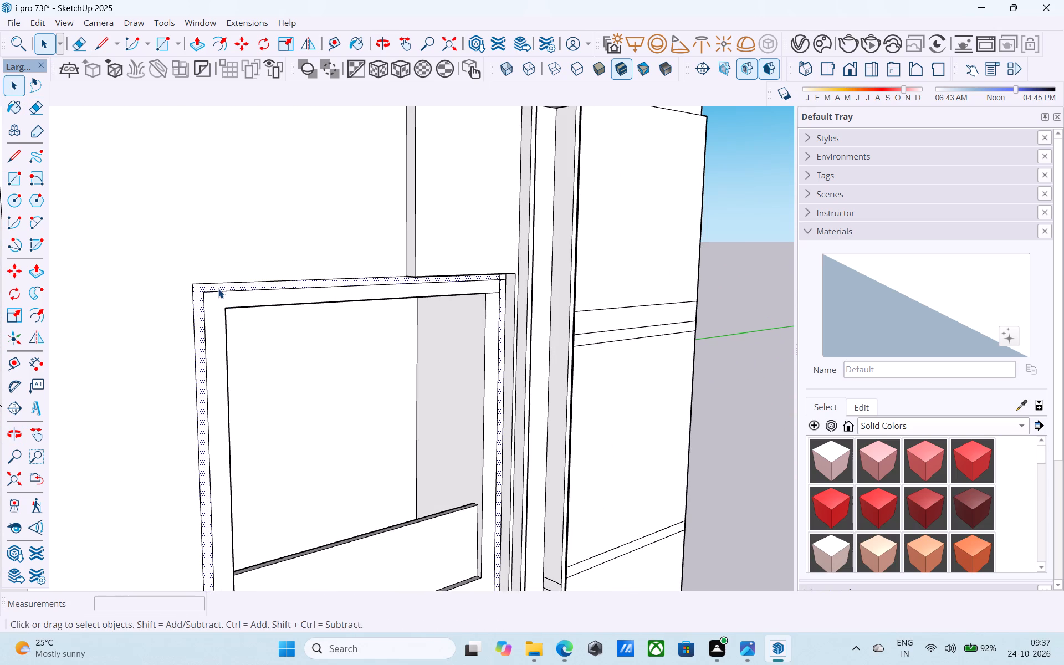
pyautogui.press('p')
pyautogui.click(218, 289)
pyautogui.click(417, 261)
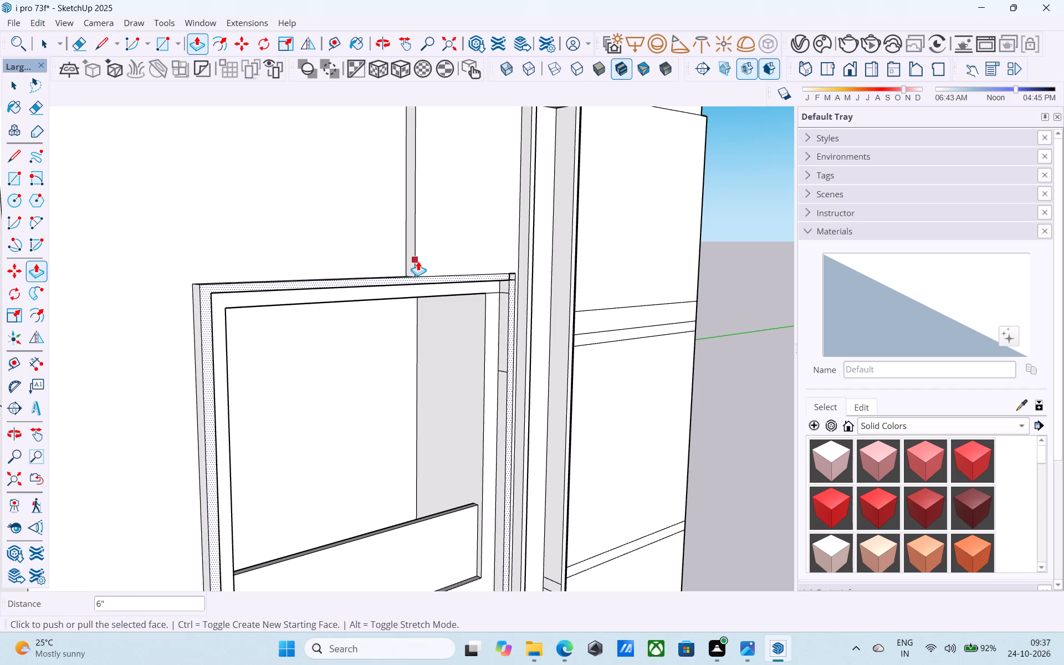
pyautogui.click(229, 290)
pyautogui.click(249, 294)
pyautogui.press('space')
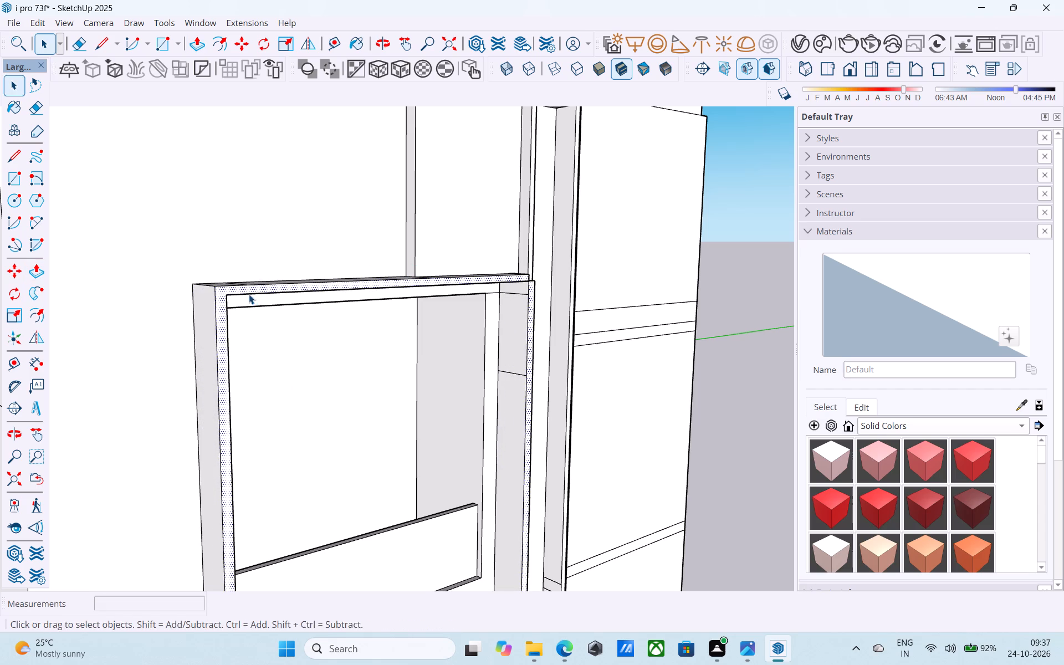
# Push/Pull the small face at the window border's upper corner outward until it is flush with the border's front.
pyautogui.moveTo(466, 280); pyautogui.dragTo(252, 329, button='middle')
pyautogui.scroll(9, 419, 320)
pyautogui.click(435, 290)
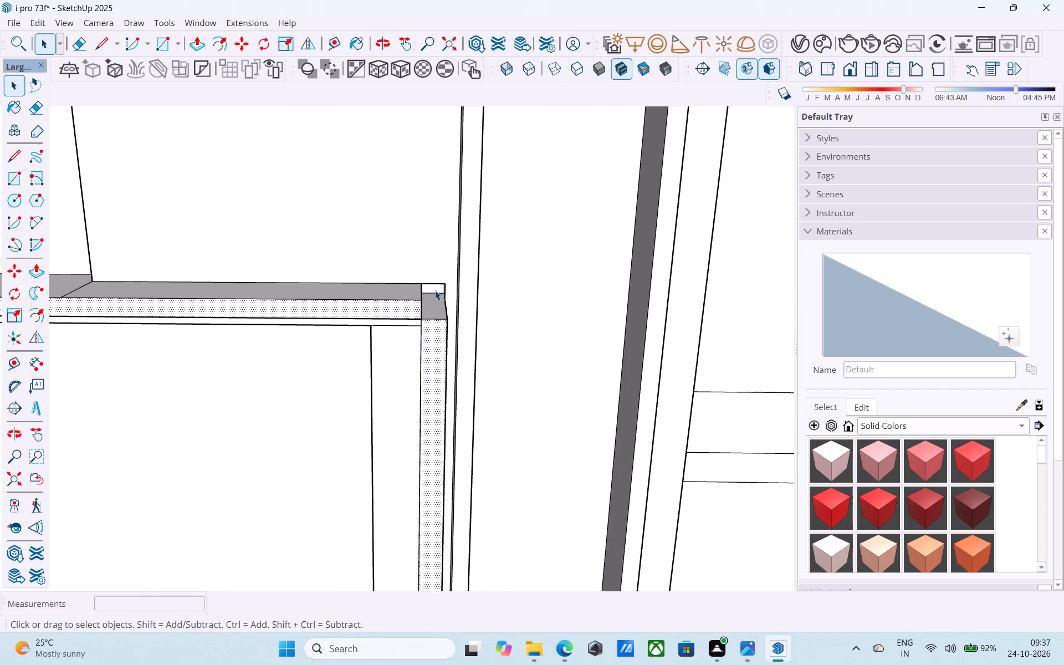
pyautogui.press('p')
pyautogui.tripleClick(435, 290)
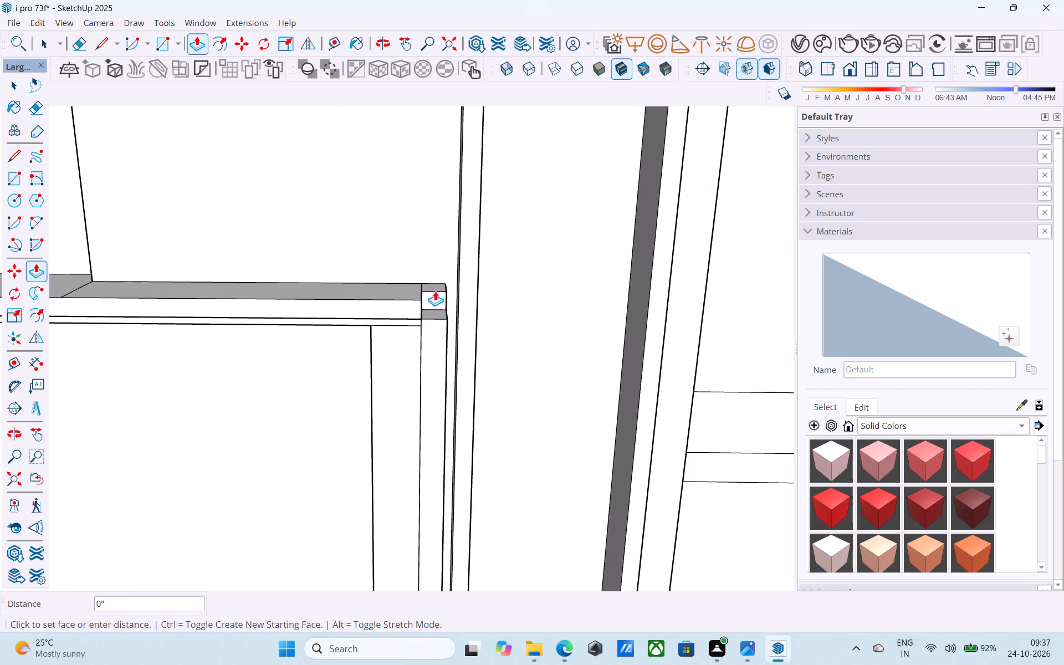
pyautogui.click(435, 295)
pyautogui.hotkey('ctrl', 'z')
pyautogui.scroll(3, 435, 295)
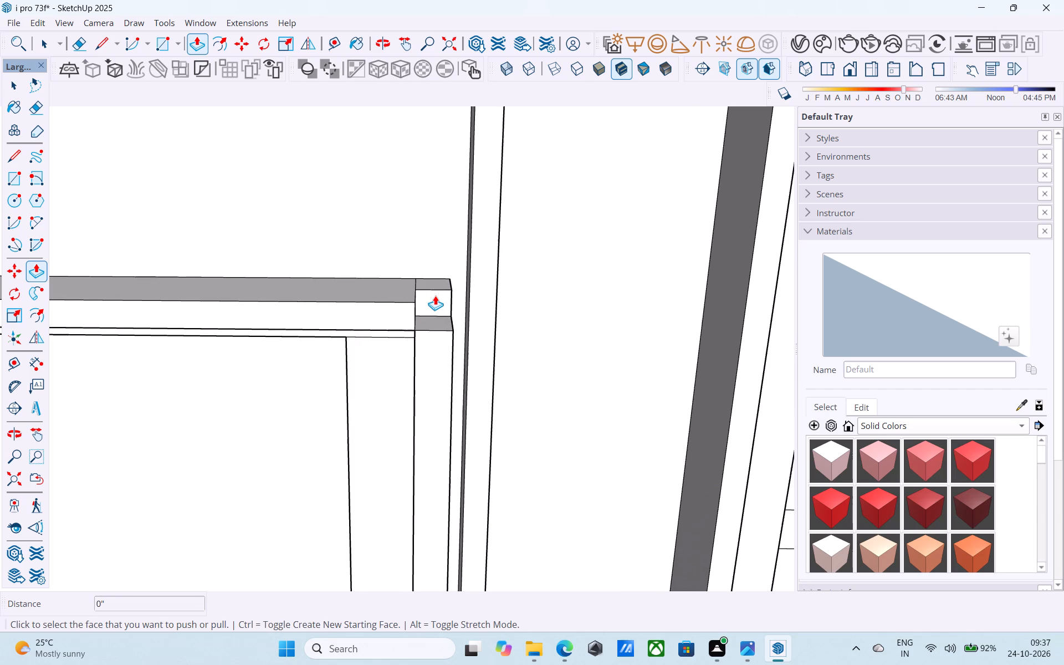
pyautogui.click(438, 301)
pyautogui.click(429, 356)
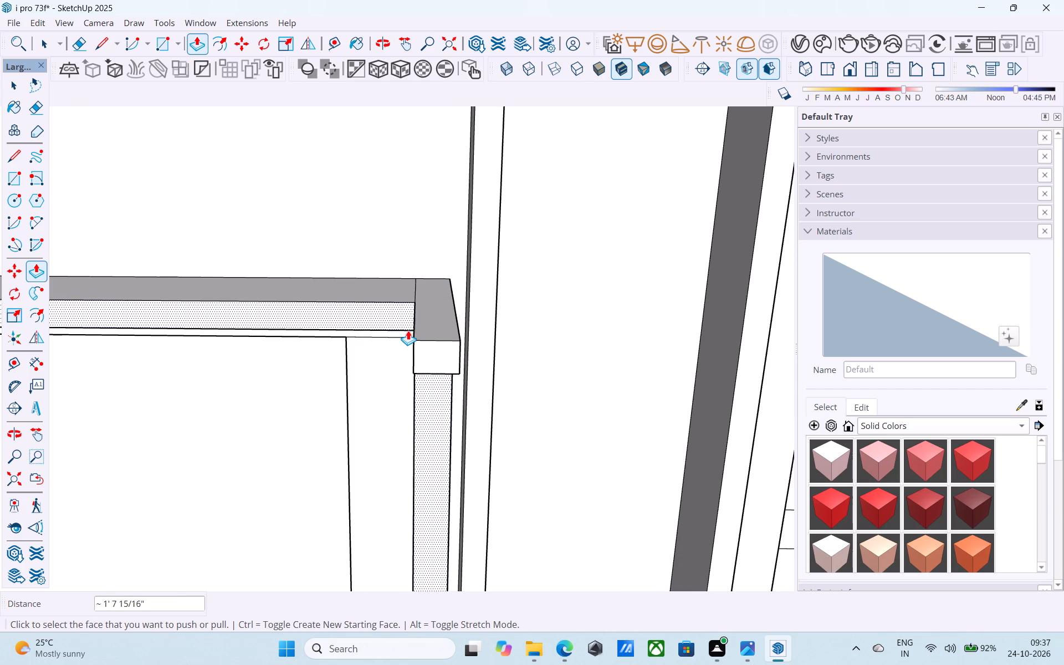
pyautogui.click(427, 349)
pyautogui.click(431, 346)
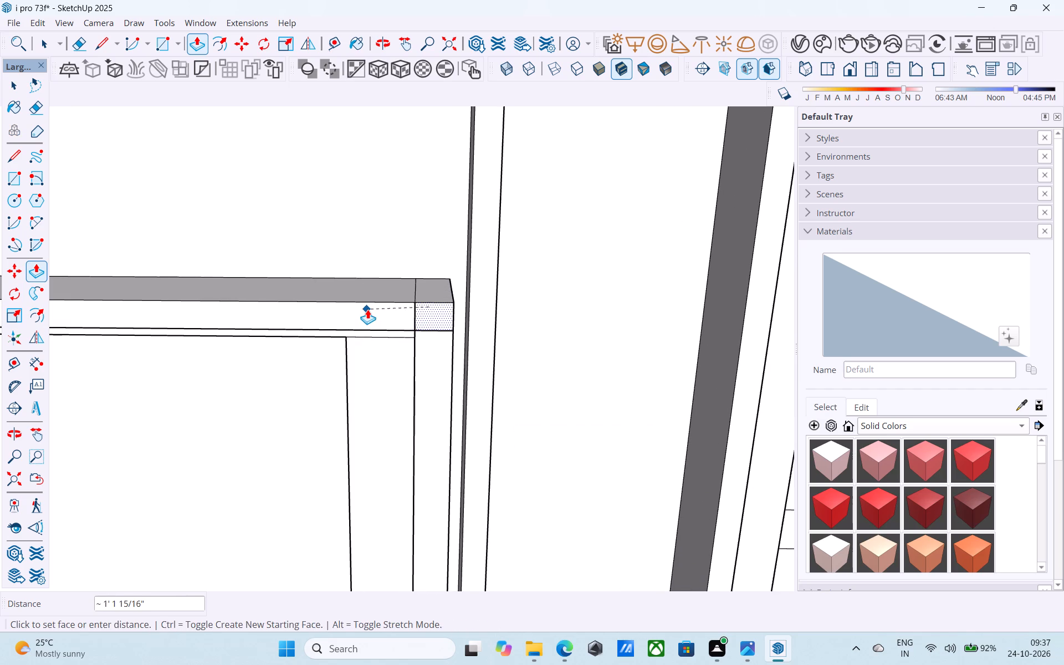
pyautogui.click(367, 309)
# Erase the two seam lines around the corner block on the front of the window border.
pyautogui.press('space')
pyautogui.press('e')
pyautogui.moveTo(418, 319); pyautogui.dragTo(407, 319)
pyautogui.moveTo(432, 322); pyautogui.dragTo(437, 349)
pyautogui.scroll(-12, 434, 340)
pyautogui.press('space')
# Save the model.
pyautogui.moveTo(424, 347); pyautogui.dragTo(423, 237, button='middle')
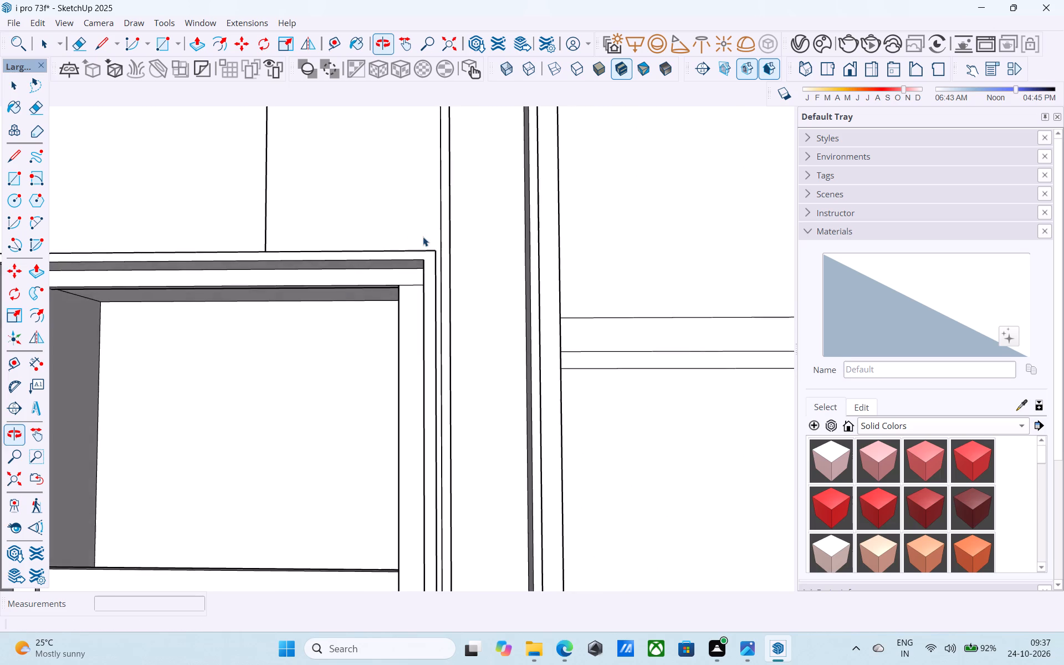
pyautogui.scroll(-11, 424, 237)
pyautogui.moveTo(405, 284); pyautogui.dragTo(426, 301, button='middle')
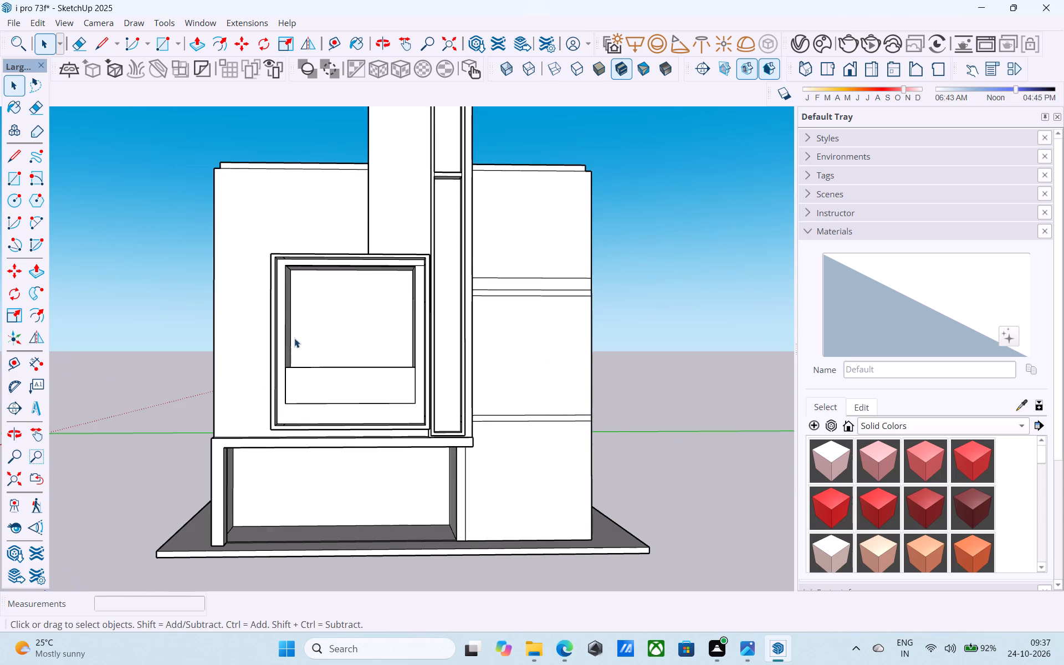
pyautogui.moveTo(350, 377); pyautogui.dragTo(345, 399, button='middle')
pyautogui.moveTo(345, 399); pyautogui.dragTo(167, 535, button='middle')
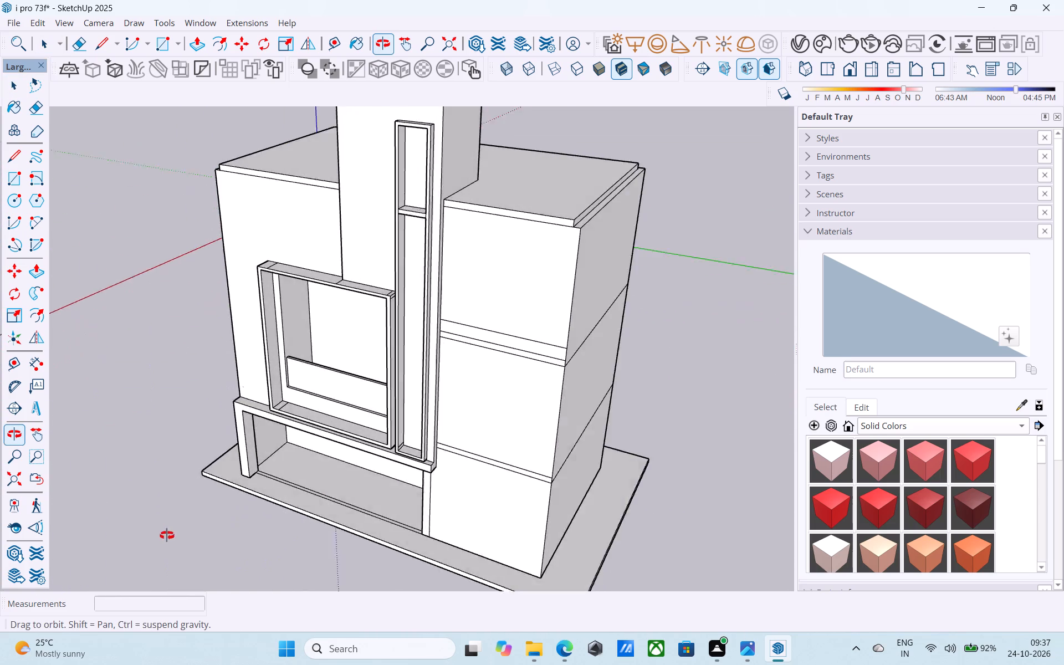
pyautogui.moveTo(167, 535); pyautogui.dragTo(313, 390, button='middle')
pyautogui.scroll(-4, 384, 371)
pyautogui.keyDown('shift'); pyautogui.moveTo(378, 372); pyautogui.dragTo(275, 439, button='middle'); pyautogui.keyUp('shift')
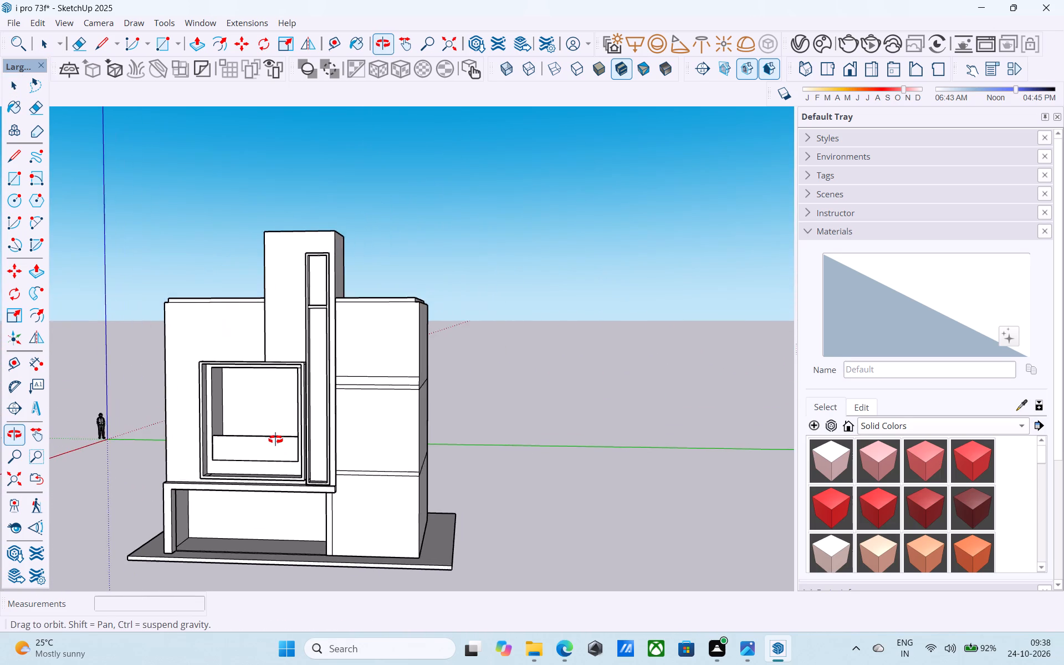
pyautogui.keyDown('shift'); pyautogui.moveTo(275, 439); pyautogui.dragTo(293, 446, button='middle'); pyautogui.keyUp('shift')
pyautogui.scroll(-1, 276, 441)
pyautogui.hotkey('ctrl', 's')
# Examine the whole building from the rear, the front and above, including the roof and tower.
pyautogui.scroll(1, 695, 630)
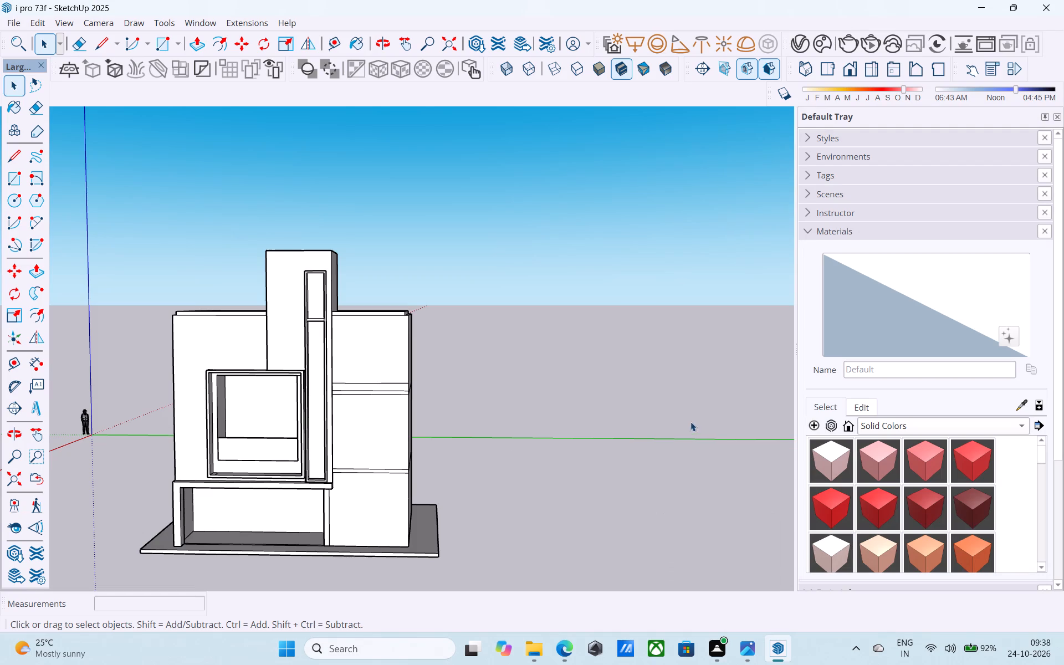
pyautogui.scroll(-4, 569, 314)
pyautogui.keyDown('shift'); pyautogui.moveTo(569, 314); pyautogui.dragTo(313, 406, button='middle'); pyautogui.keyUp('shift')
pyautogui.moveTo(468, 370); pyautogui.dragTo(149, 444, button='middle')
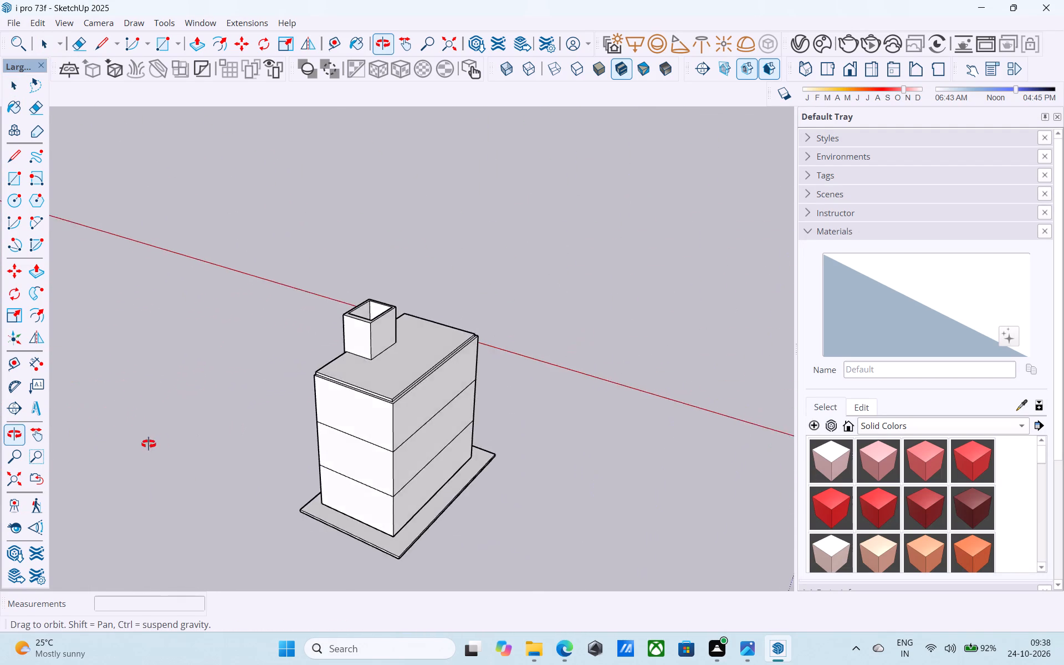
pyautogui.moveTo(149, 444); pyautogui.dragTo(735, 402, button='middle')
pyautogui.scroll(3, 391, 352)
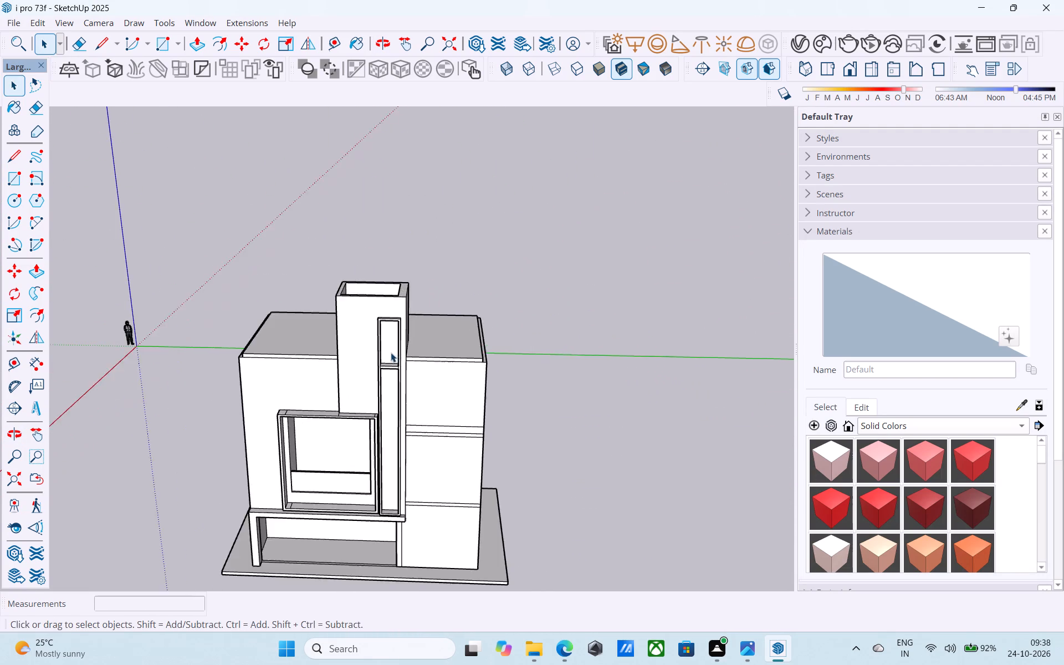
pyautogui.scroll(5, 391, 352)
pyautogui.keyDown('shift'); pyautogui.moveTo(427, 350); pyautogui.dragTo(377, 447, button='middle'); pyautogui.keyUp('shift')
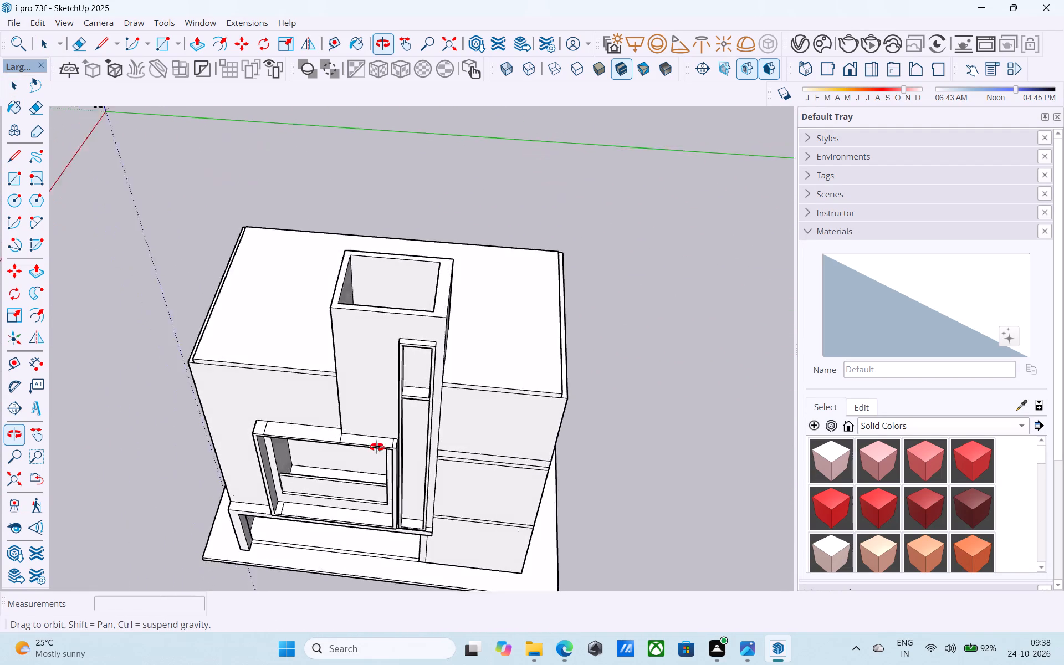
pyautogui.keyDown('shift'); pyautogui.moveTo(377, 447); pyautogui.dragTo(237, 412, button='middle'); pyautogui.keyUp('shift')
# Push/Pull the raised roof slab's side edge outward until it is flush with the building's side wall.
pyautogui.scroll(2, 581, 398)
pyautogui.scroll(-3, 556, 405)
pyautogui.moveTo(530, 411); pyautogui.dragTo(457, 354, button='middle')
pyautogui.scroll(2, 442, 356)
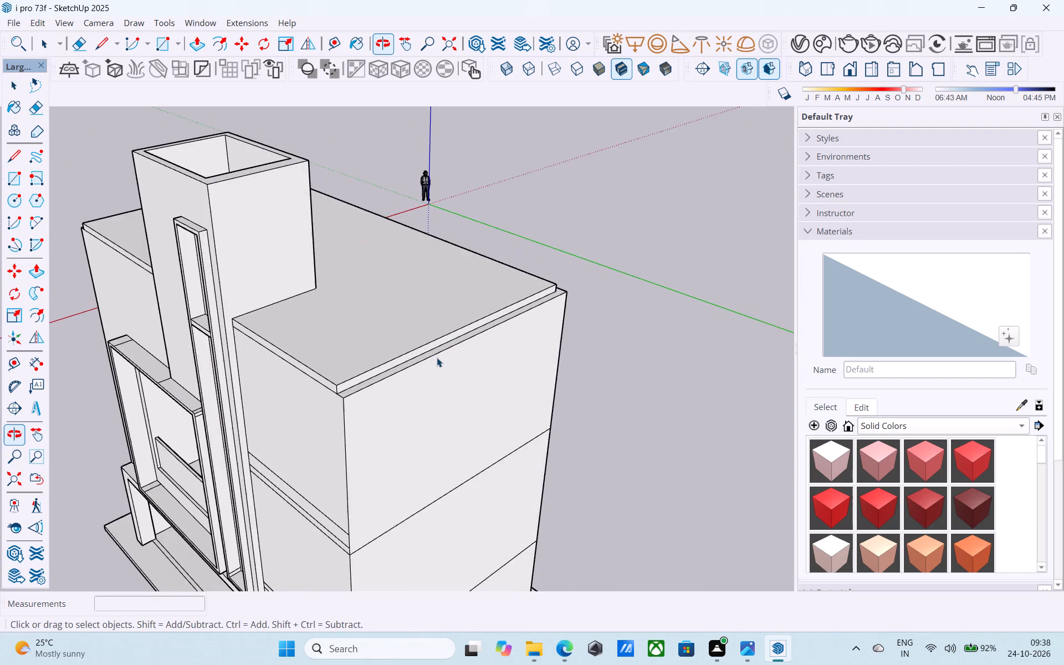
pyautogui.scroll(5, 437, 357)
pyautogui.click(416, 345)
pyautogui.click(417, 346)
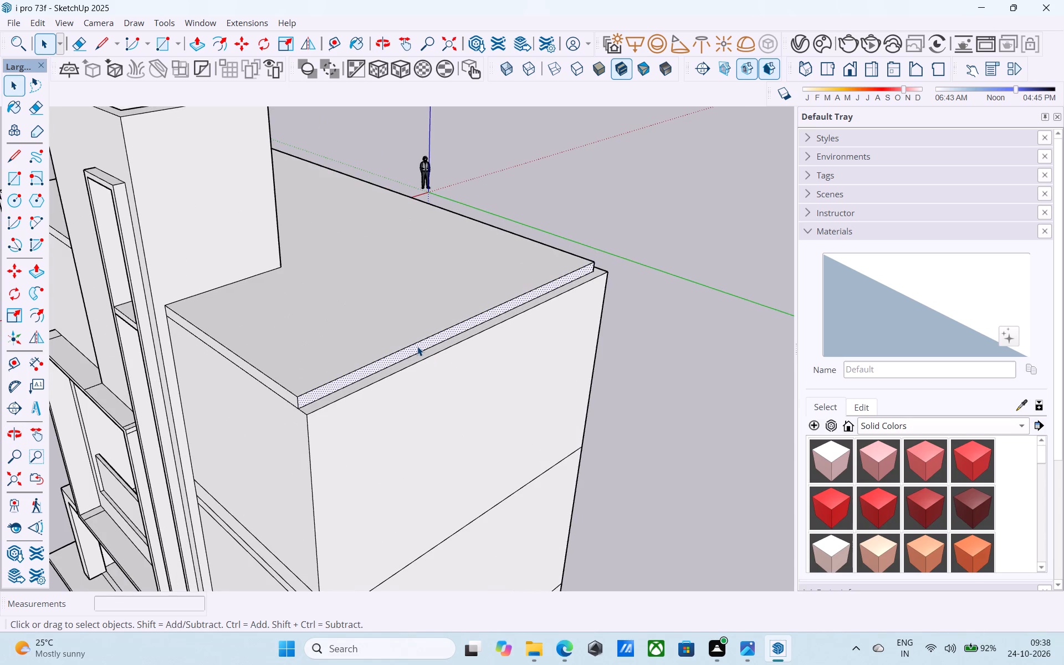
pyautogui.press('p')
pyautogui.click(417, 346)
pyautogui.click(416, 365)
pyautogui.press('space')
# Push/Pull the raised roof slab's rear edge outward until it is flush with the building's rear wall.
pyautogui.scroll(-3, 606, 319)
pyautogui.moveTo(602, 320); pyautogui.dragTo(290, 329, button='middle')
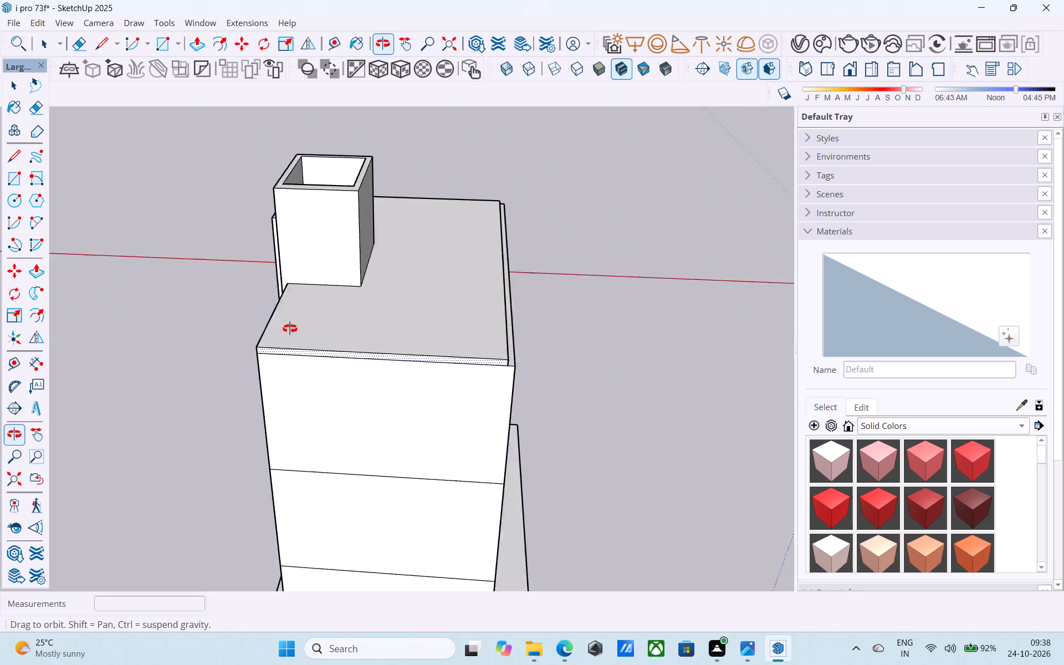
pyautogui.moveTo(290, 329); pyautogui.dragTo(220, 330, button='middle')
pyautogui.scroll(7, 498, 362)
pyautogui.click(374, 330)
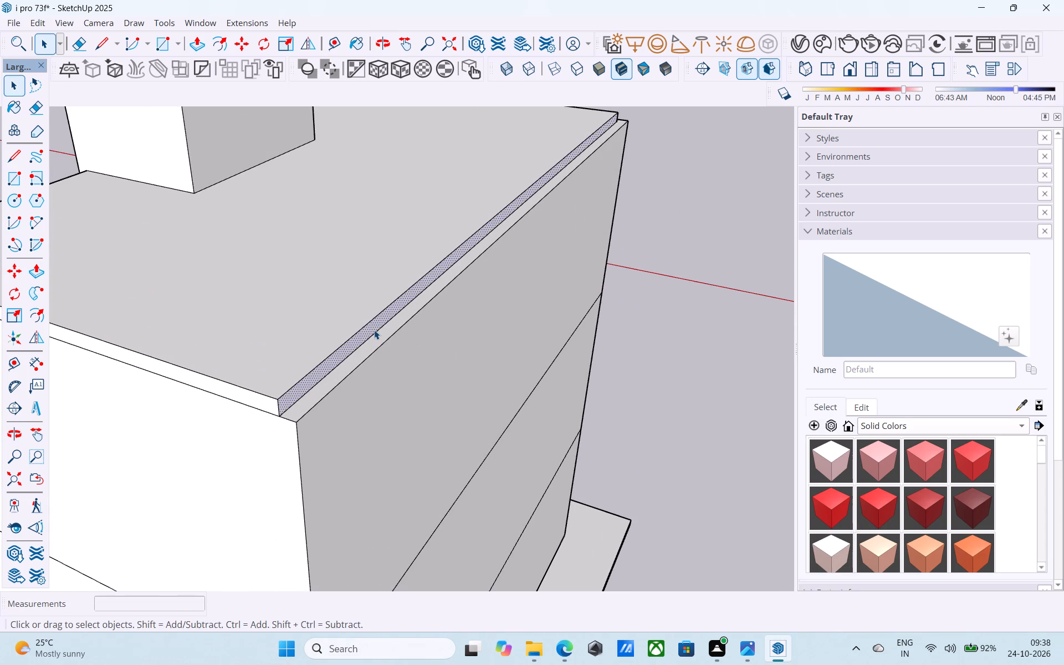
pyautogui.press('p')
pyautogui.click(374, 330)
pyautogui.click(349, 345)
pyautogui.click(370, 372)
pyautogui.press('space')
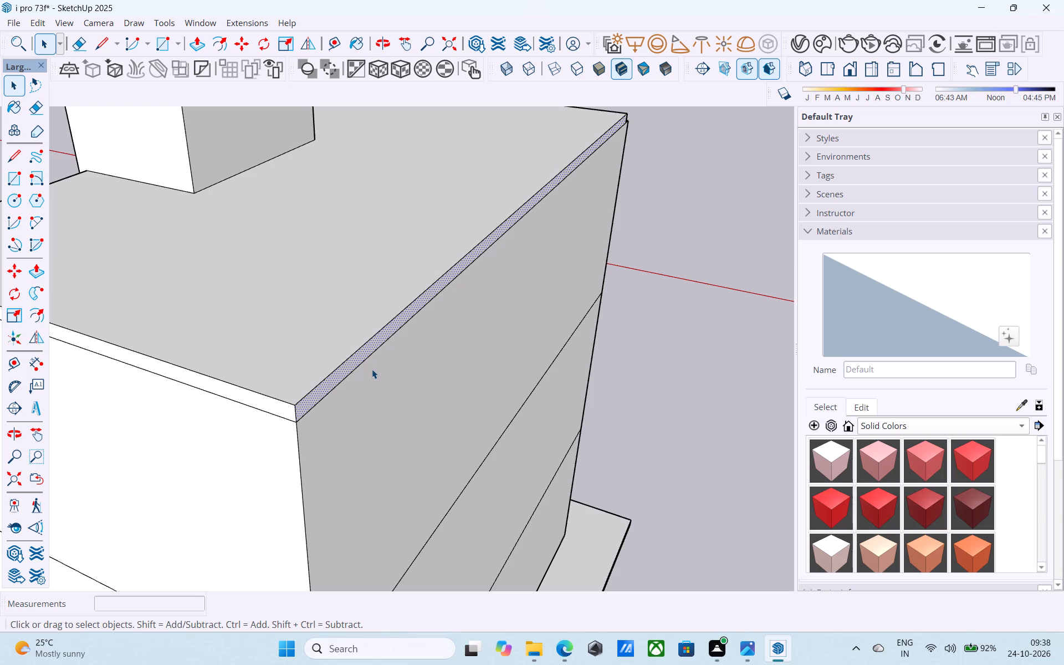
# Examine the building from the side and front, the tower and its open interior from above.
pyautogui.scroll(-10, 372, 371)
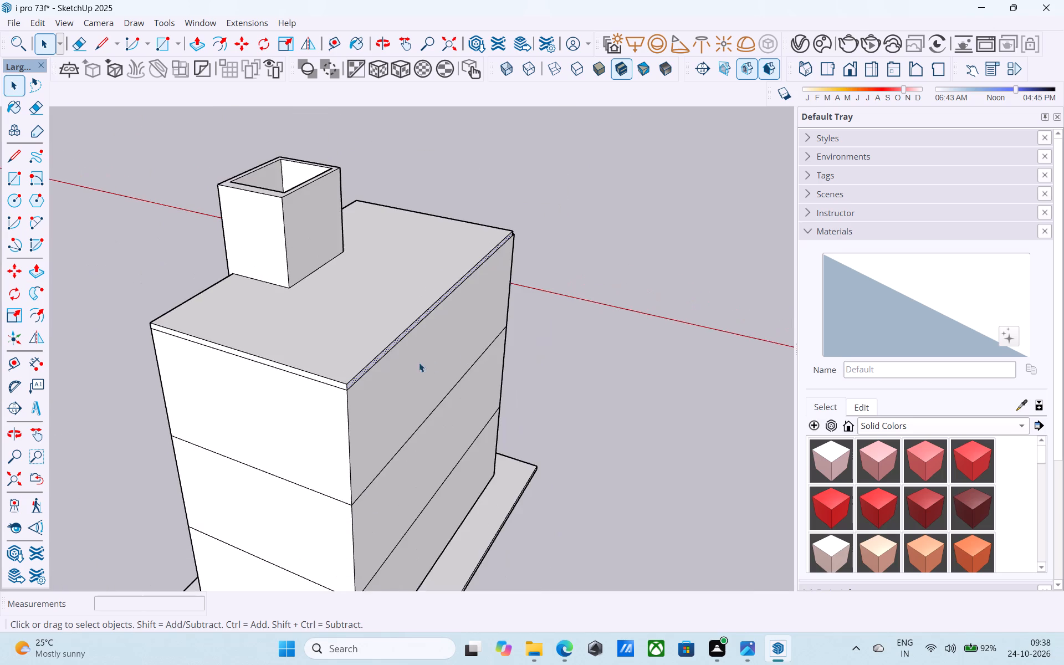
pyautogui.moveTo(512, 342); pyautogui.dragTo(251, 359, button='middle')
pyautogui.moveTo(506, 345); pyautogui.dragTo(211, 378, button='middle')
pyautogui.moveTo(444, 342); pyautogui.dragTo(117, 351, button='middle')
pyautogui.moveTo(319, 331); pyautogui.dragTo(245, 341, button='middle')
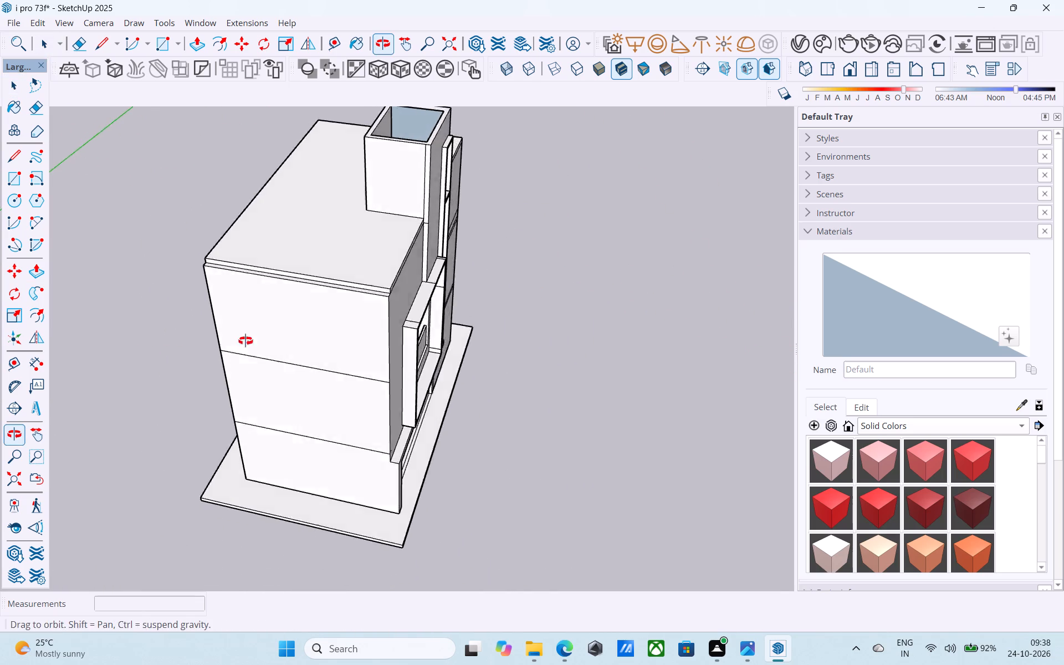
pyautogui.moveTo(245, 341); pyautogui.dragTo(179, 332, button='middle')
pyautogui.scroll(5, 355, 287)
pyautogui.scroll(-10, 359, 280)
pyautogui.keyDown('shift'); pyautogui.moveTo(361, 282); pyautogui.dragTo(337, 463, button='middle'); pyautogui.keyUp('shift')
pyautogui.scroll(2, 388, 315)
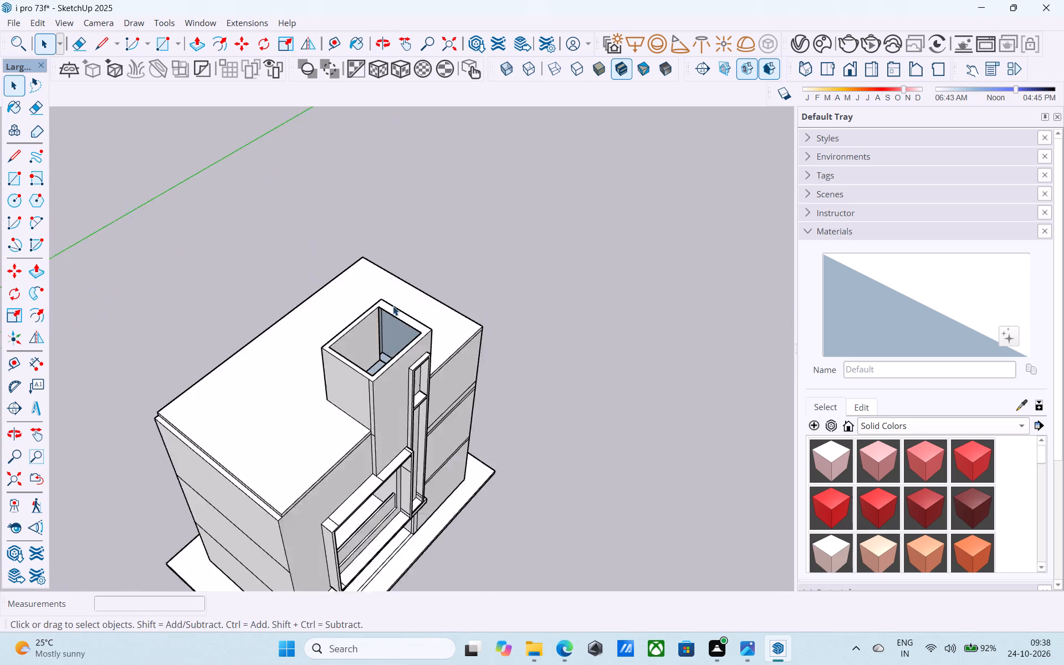
pyautogui.scroll(12, 393, 306)
pyautogui.keyDown('shift'); pyautogui.moveTo(390, 335); pyautogui.dragTo(627, 345, button='middle'); pyautogui.keyUp('shift')
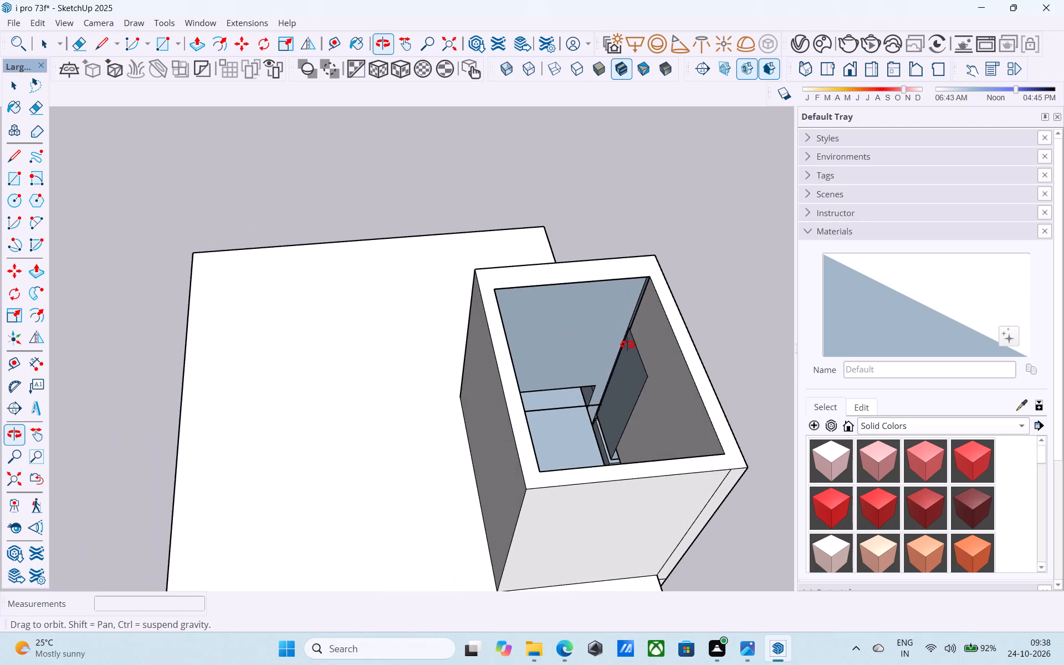
pyautogui.keyDown('shift'); pyautogui.moveTo(627, 345); pyautogui.dragTo(118, 315, button='middle'); pyautogui.keyUp('shift')
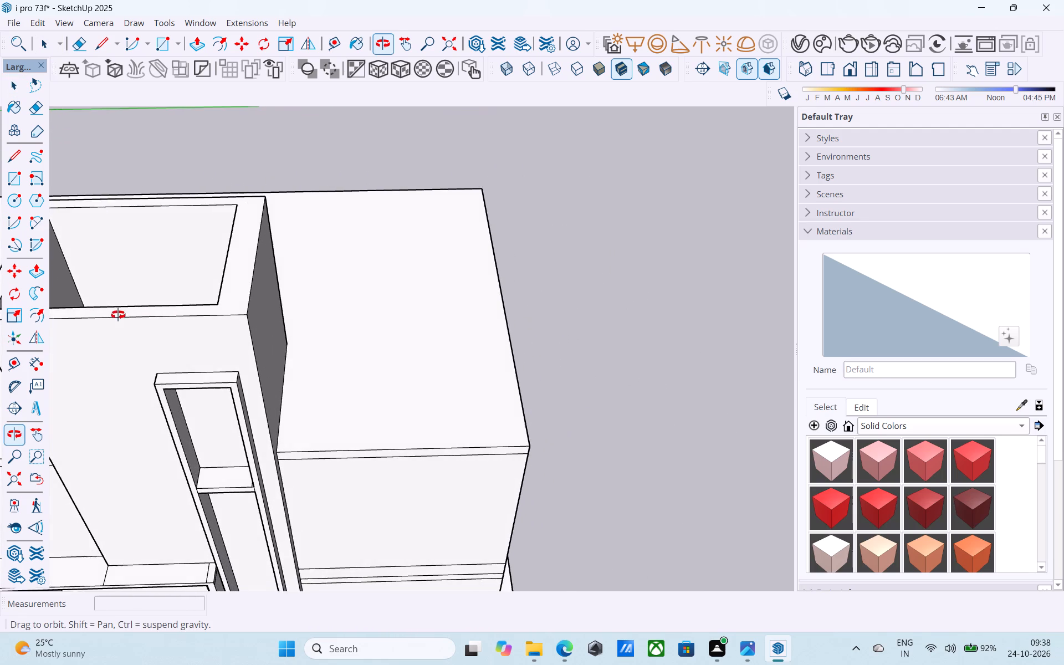
pyautogui.keyDown('shift'); pyautogui.moveTo(118, 315); pyautogui.dragTo(434, 439, button='middle'); pyautogui.keyUp('shift')
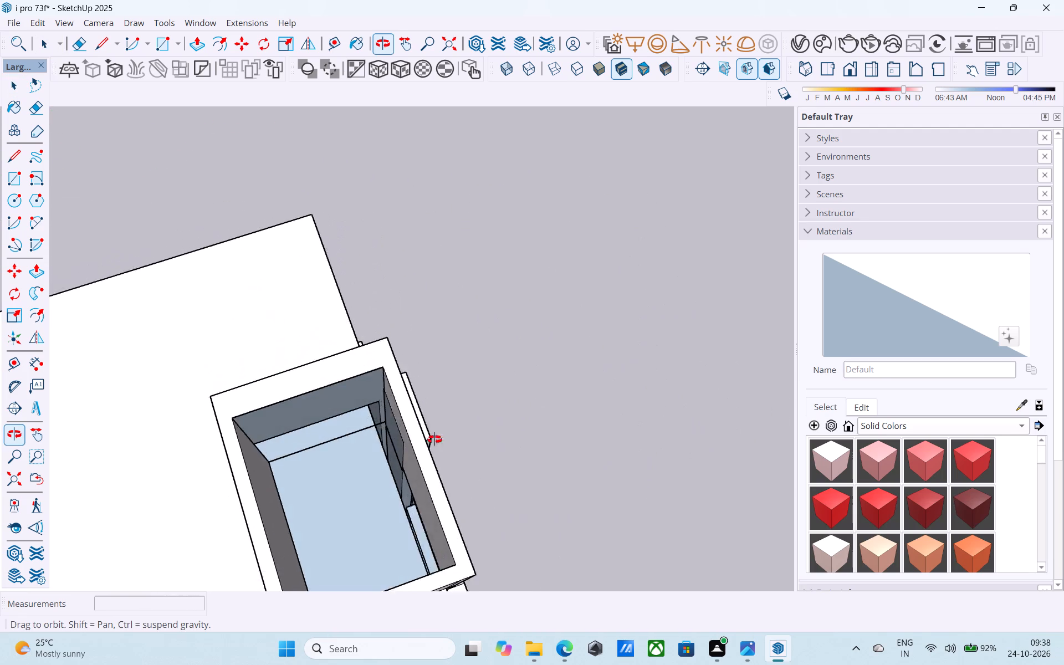
pyautogui.keyDown('shift'); pyautogui.moveTo(434, 439); pyautogui.dragTo(573, 437, button='middle'); pyautogui.keyUp('shift')
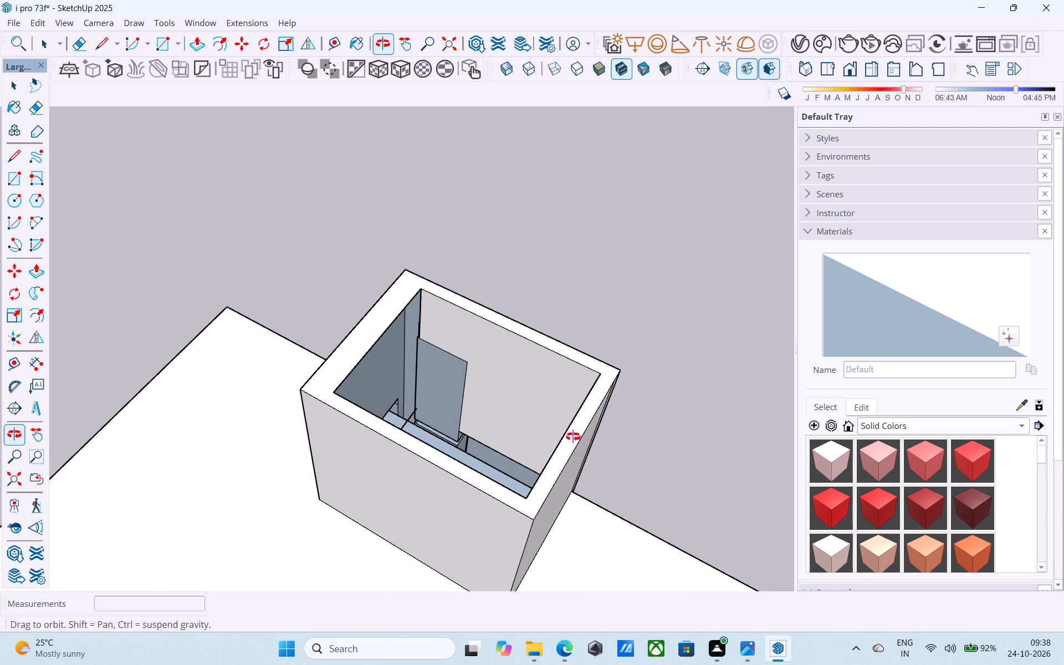
pyautogui.keyDown('shift'); pyautogui.moveTo(573, 437); pyautogui.dragTo(575, 435, button='middle'); pyautogui.keyUp('shift')
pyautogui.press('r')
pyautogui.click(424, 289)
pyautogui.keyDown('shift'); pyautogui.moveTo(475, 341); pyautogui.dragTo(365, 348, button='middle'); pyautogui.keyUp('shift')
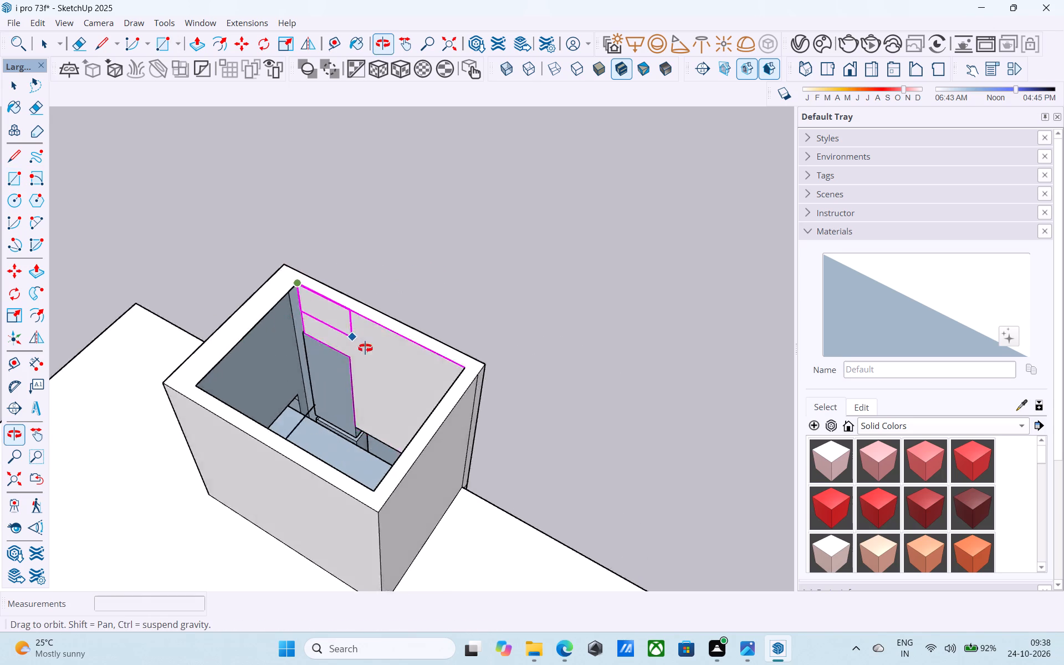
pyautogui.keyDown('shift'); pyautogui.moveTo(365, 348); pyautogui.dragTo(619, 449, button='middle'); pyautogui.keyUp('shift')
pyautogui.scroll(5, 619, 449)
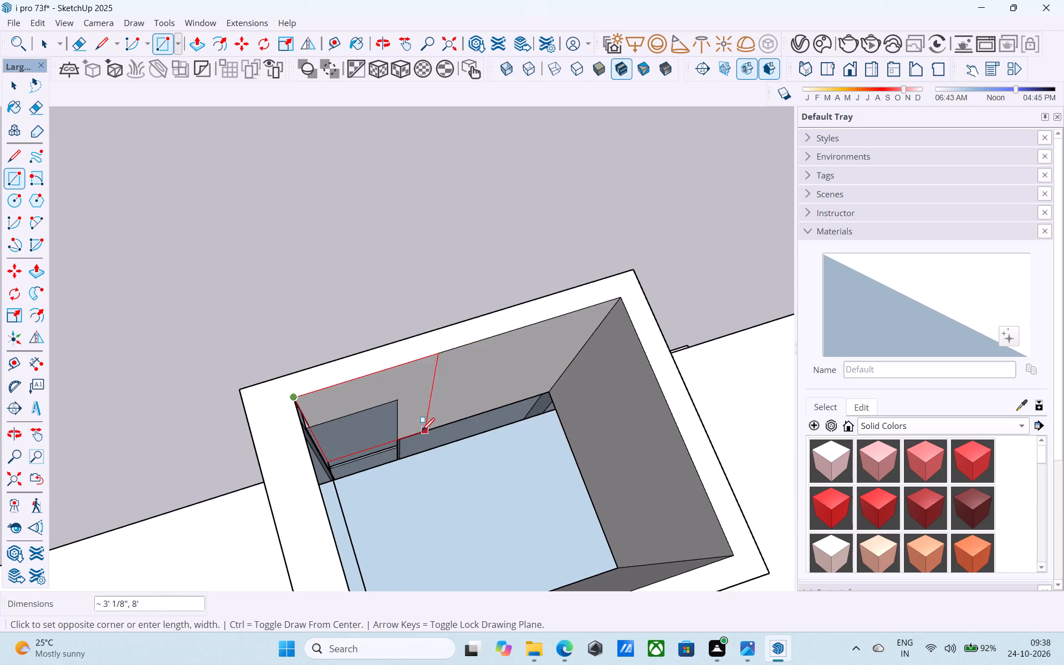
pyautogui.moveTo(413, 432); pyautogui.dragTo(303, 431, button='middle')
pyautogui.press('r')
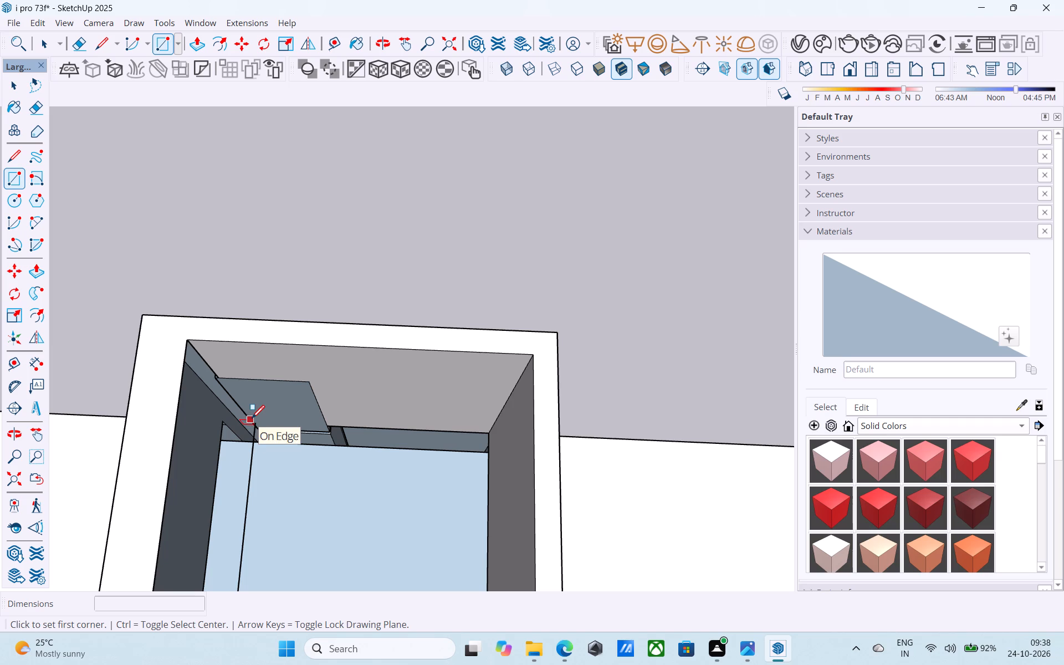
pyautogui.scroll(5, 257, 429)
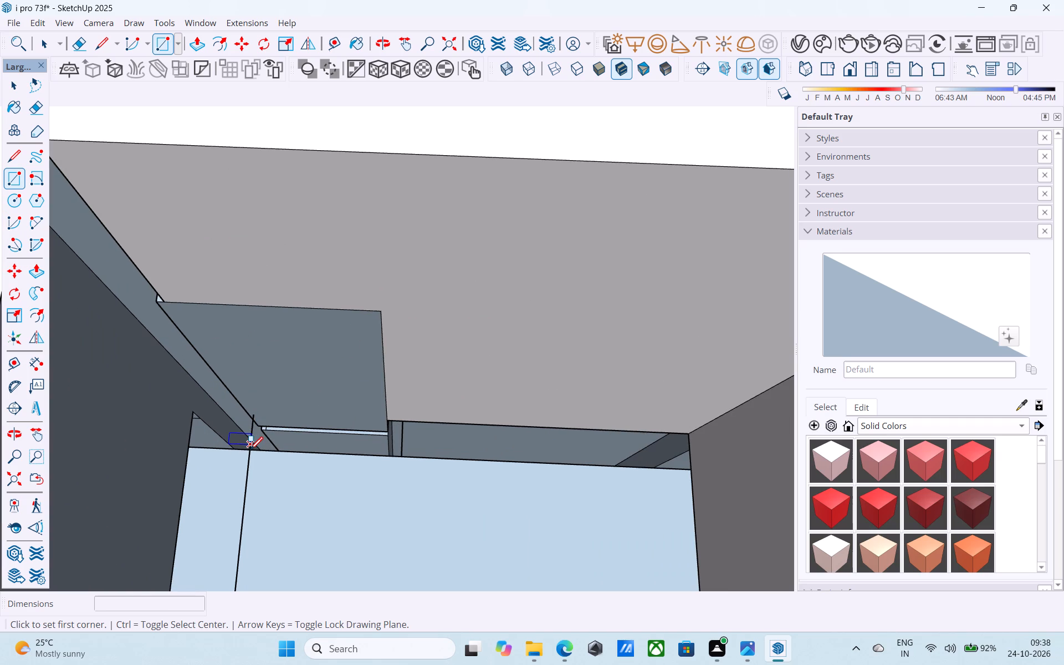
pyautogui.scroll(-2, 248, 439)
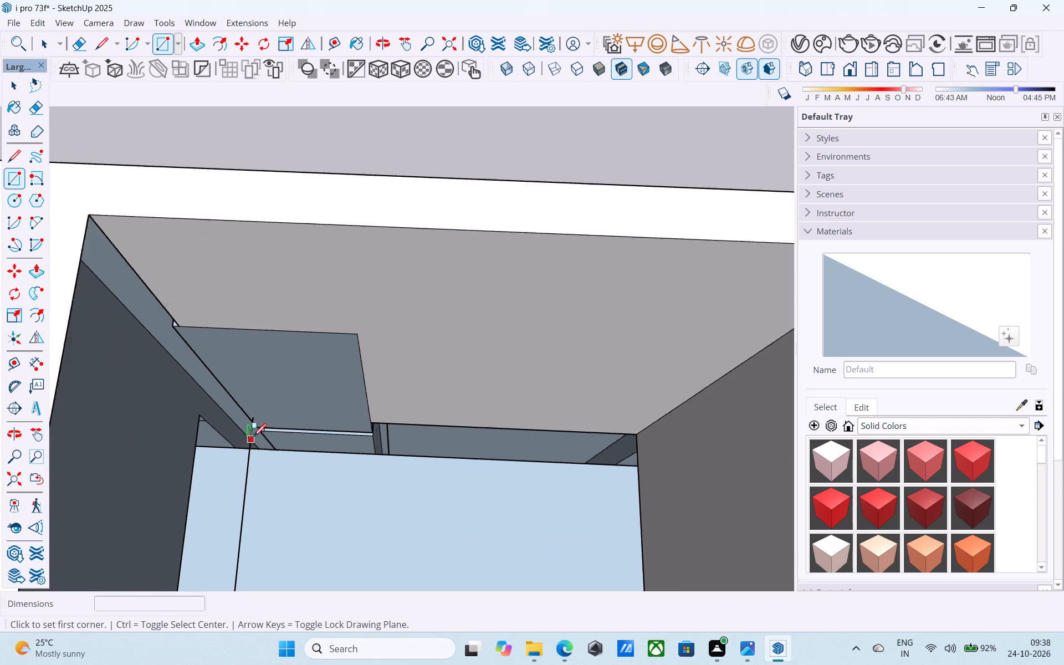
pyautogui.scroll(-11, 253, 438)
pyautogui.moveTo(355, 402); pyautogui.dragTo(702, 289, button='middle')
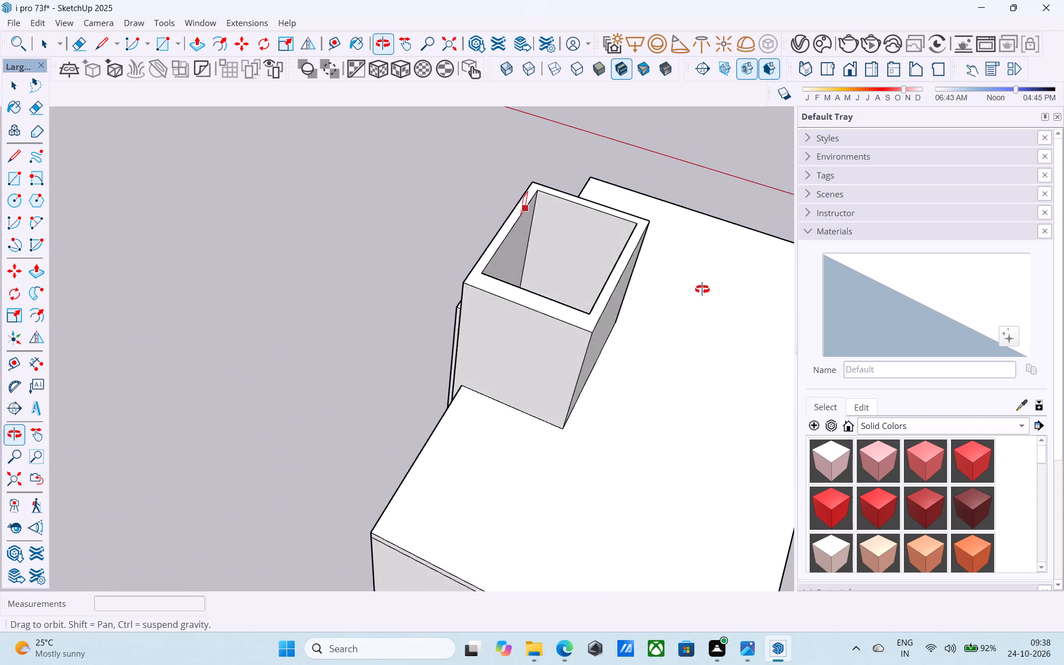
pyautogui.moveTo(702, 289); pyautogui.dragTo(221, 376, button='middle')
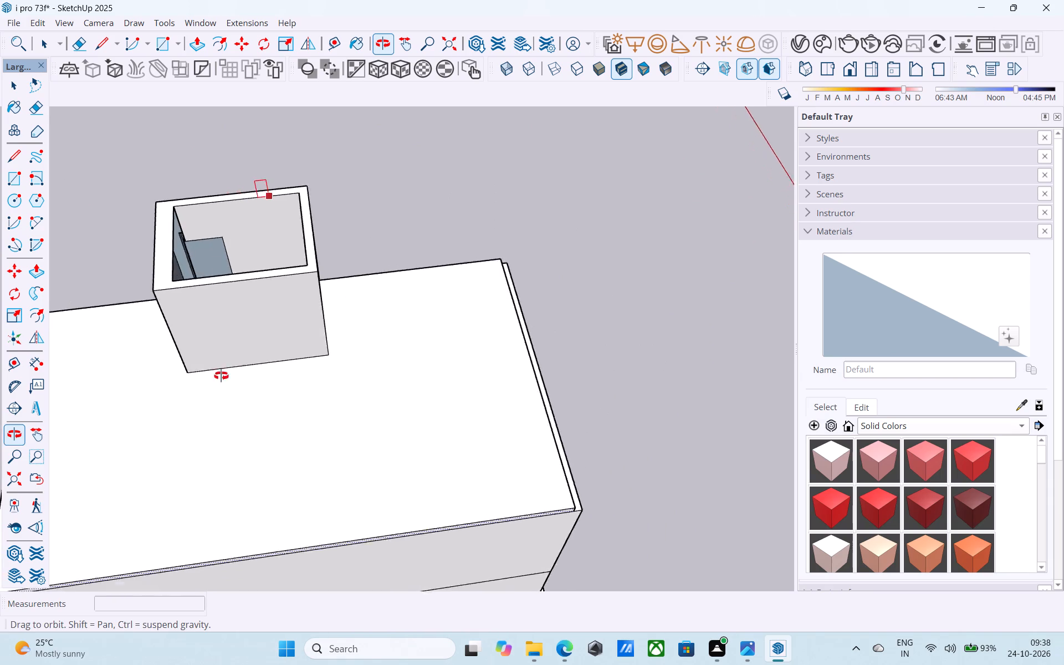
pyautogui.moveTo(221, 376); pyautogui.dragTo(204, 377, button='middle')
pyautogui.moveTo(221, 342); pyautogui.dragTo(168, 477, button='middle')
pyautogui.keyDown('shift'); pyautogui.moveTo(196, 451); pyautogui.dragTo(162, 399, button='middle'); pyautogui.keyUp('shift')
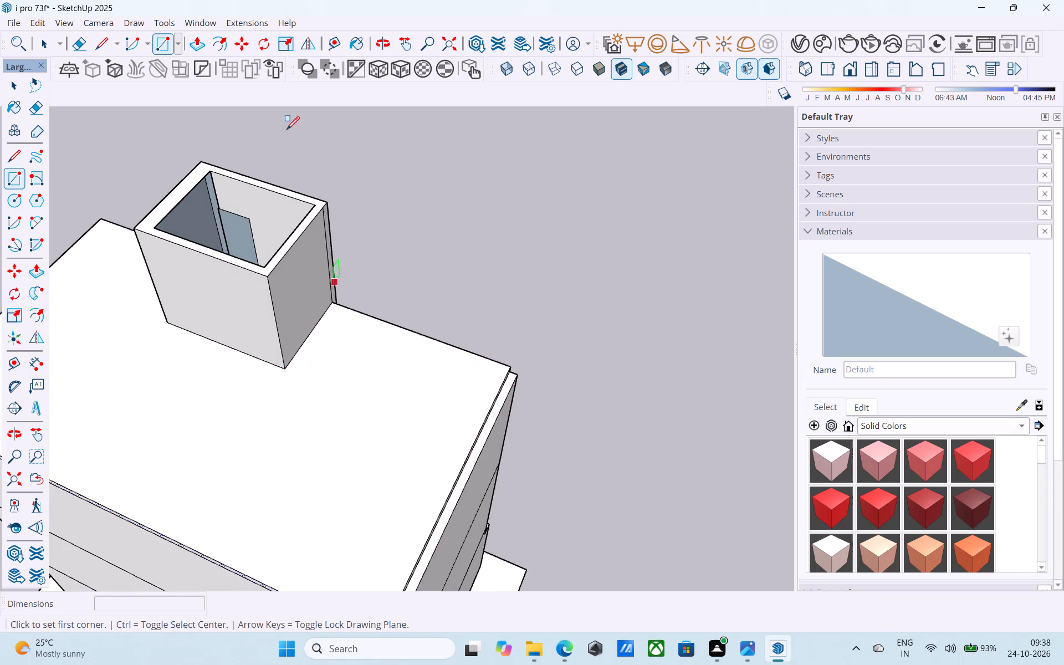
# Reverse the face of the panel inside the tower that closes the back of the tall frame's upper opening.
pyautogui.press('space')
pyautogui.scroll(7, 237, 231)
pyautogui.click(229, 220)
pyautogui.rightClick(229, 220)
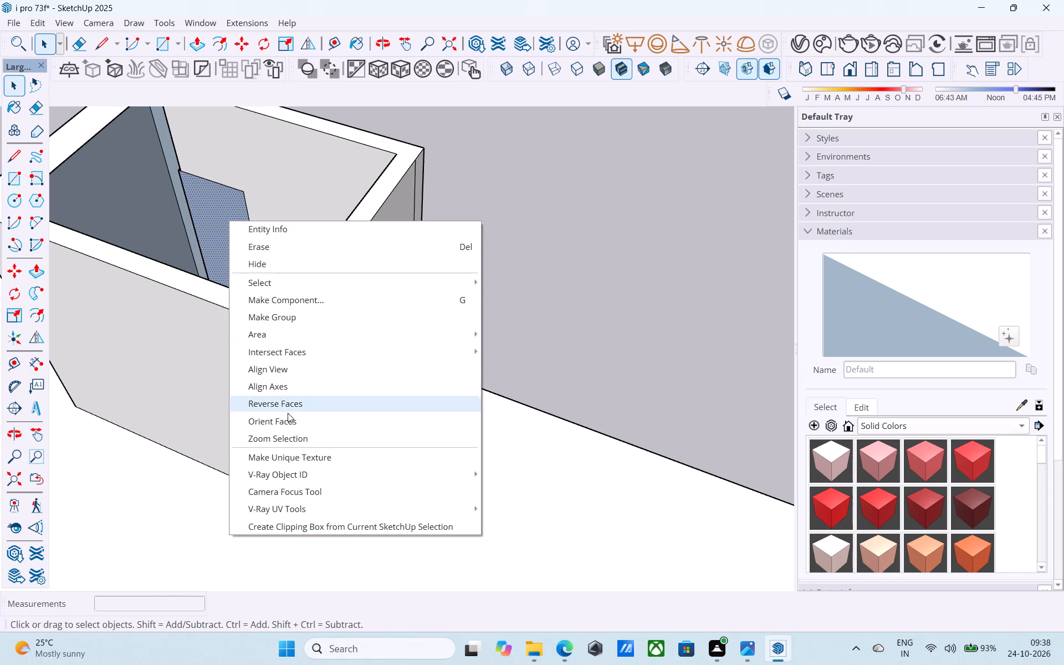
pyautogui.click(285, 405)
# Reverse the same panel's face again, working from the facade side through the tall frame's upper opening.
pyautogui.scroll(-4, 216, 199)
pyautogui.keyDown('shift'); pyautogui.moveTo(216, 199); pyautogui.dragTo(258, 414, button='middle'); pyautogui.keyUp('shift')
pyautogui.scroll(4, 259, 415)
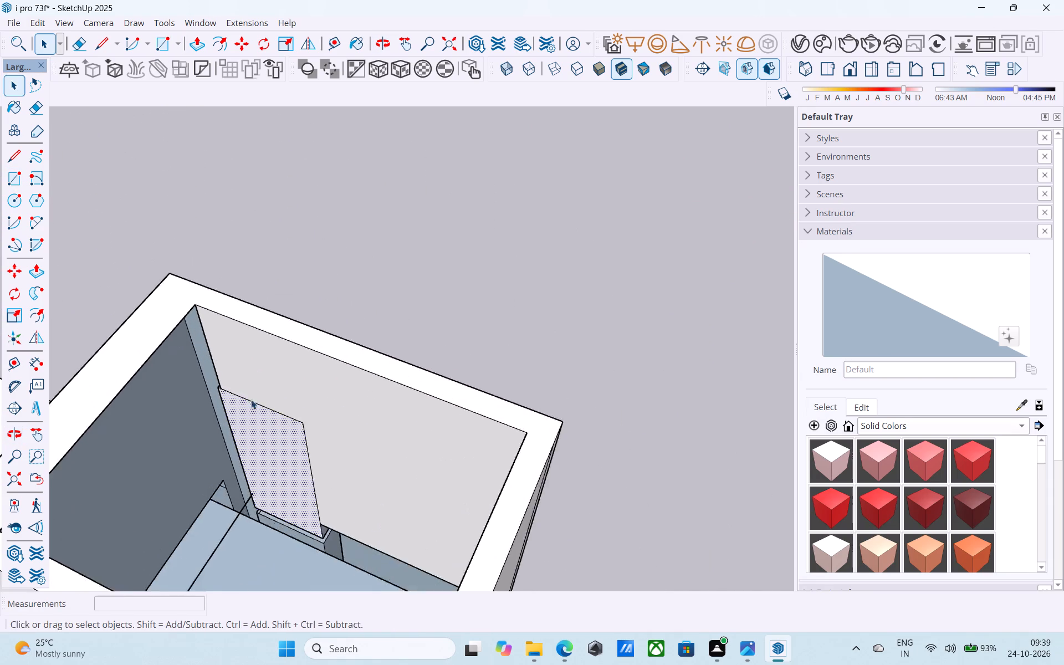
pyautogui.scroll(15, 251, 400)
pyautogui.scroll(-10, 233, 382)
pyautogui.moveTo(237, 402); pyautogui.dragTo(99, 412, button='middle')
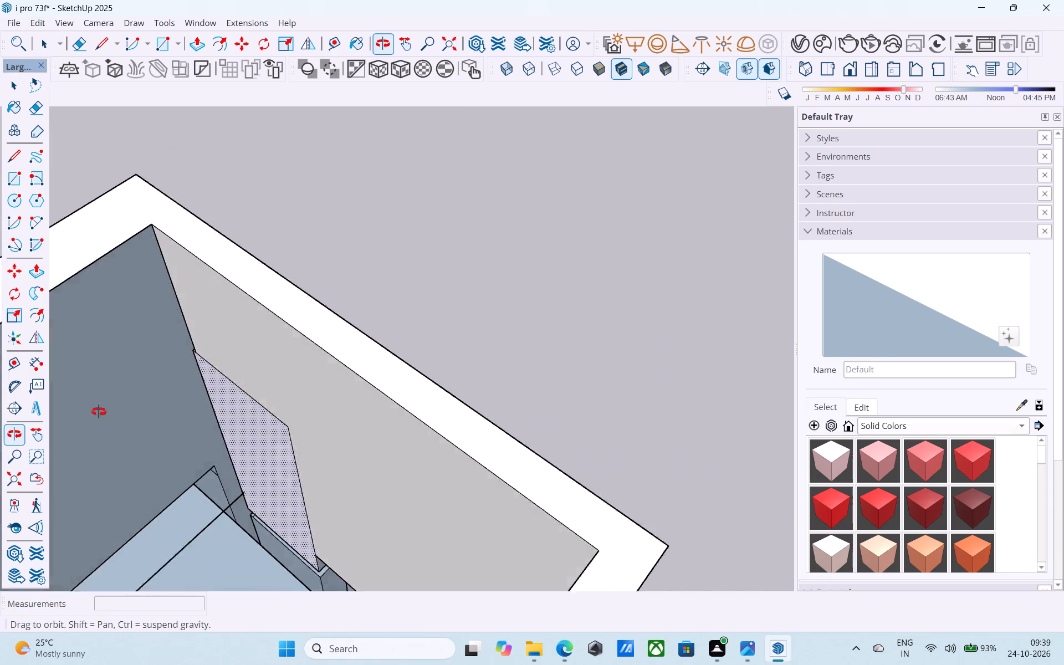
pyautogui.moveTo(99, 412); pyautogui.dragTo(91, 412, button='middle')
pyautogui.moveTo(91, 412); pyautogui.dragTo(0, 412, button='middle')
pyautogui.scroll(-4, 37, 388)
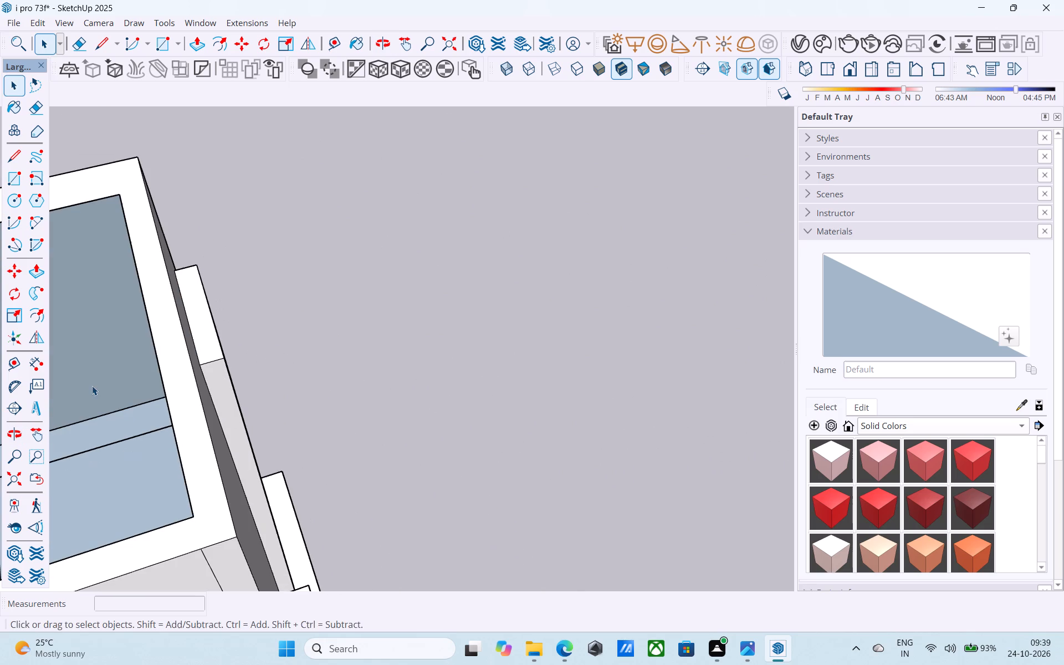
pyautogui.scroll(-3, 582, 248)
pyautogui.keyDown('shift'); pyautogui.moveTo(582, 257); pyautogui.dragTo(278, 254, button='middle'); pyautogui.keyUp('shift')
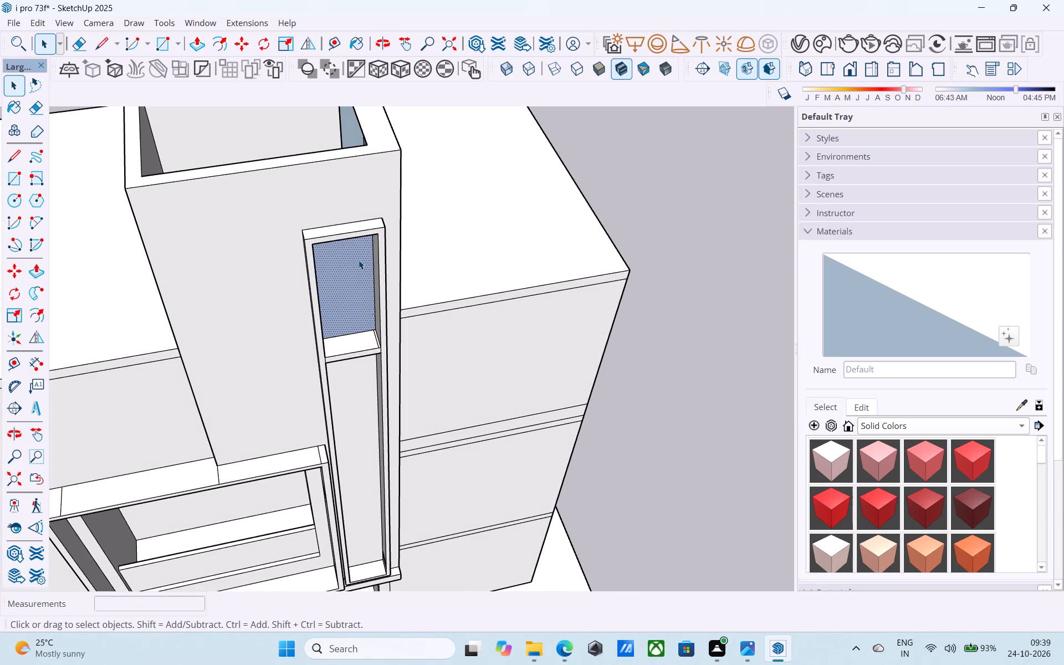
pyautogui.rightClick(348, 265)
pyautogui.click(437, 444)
# Delete the panel face inside the tower that closes the back of the tall frame's upper opening.
pyautogui.moveTo(381, 338); pyautogui.dragTo(395, 350, button='middle')
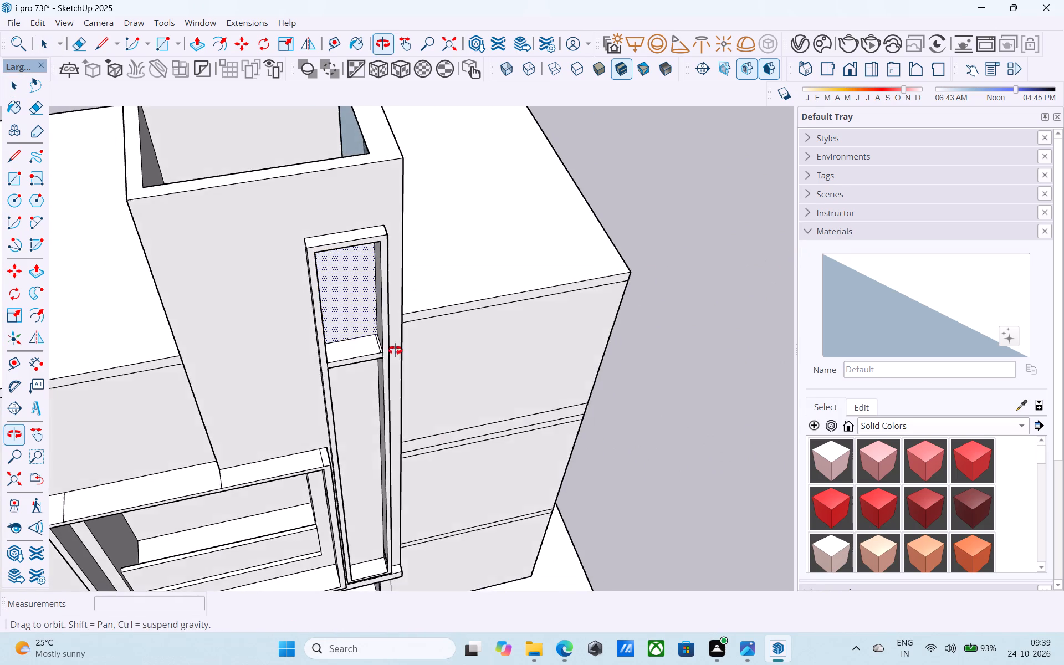
pyautogui.moveTo(395, 350); pyautogui.dragTo(700, 324, button='middle')
pyautogui.keyDown('shift'); pyautogui.moveTo(522, 406); pyautogui.dragTo(483, 416, button='middle'); pyautogui.keyUp('shift')
pyautogui.scroll(-4, 499, 265)
pyautogui.moveTo(498, 265); pyautogui.dragTo(427, 398, button='middle')
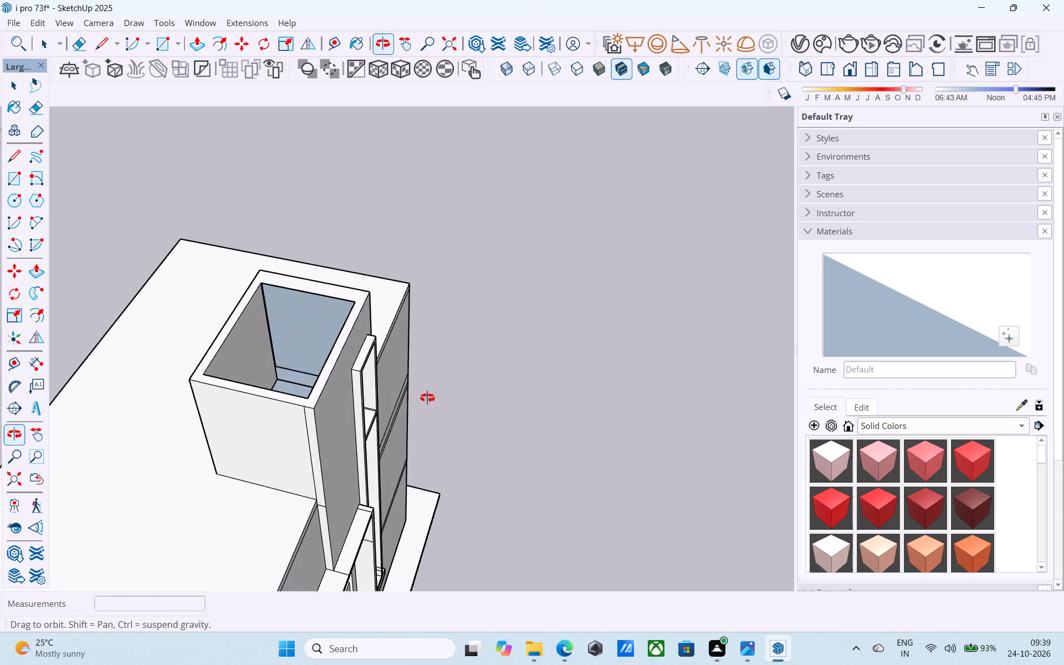
pyautogui.moveTo(427, 398); pyautogui.dragTo(619, 388, button='middle')
pyautogui.scroll(6, 523, 357)
pyautogui.click(492, 335)
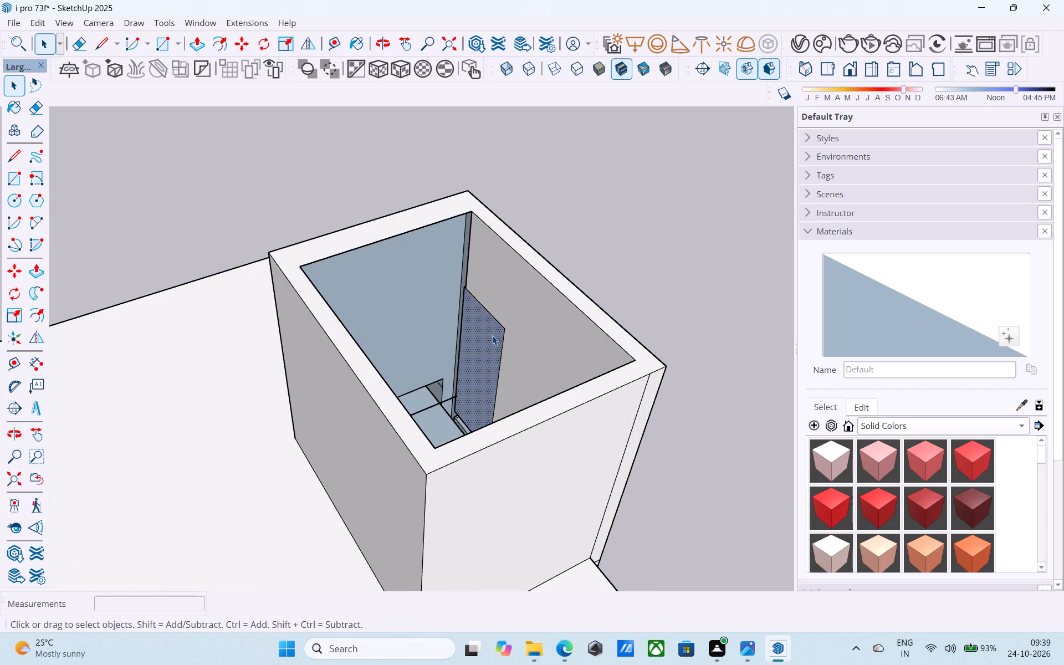
pyautogui.press('Delete')
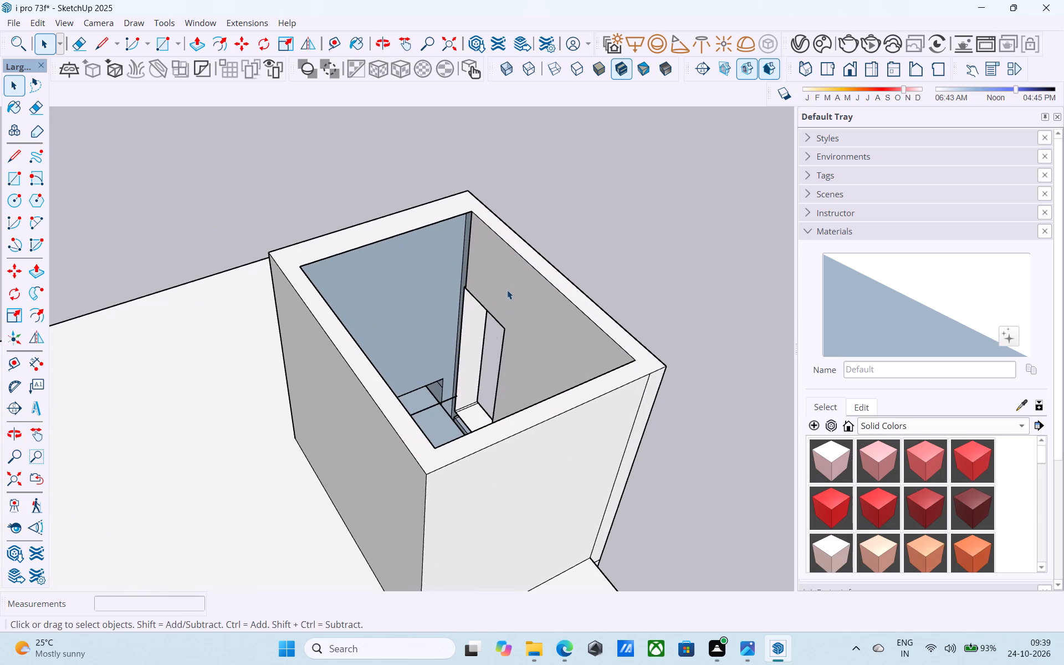
# Examine the frame opening and the narrow gap at the adjoining wall corner from inside the tower.
pyautogui.scroll(19, 493, 306)
pyautogui.moveTo(450, 284); pyautogui.dragTo(688, 452, button='middle')
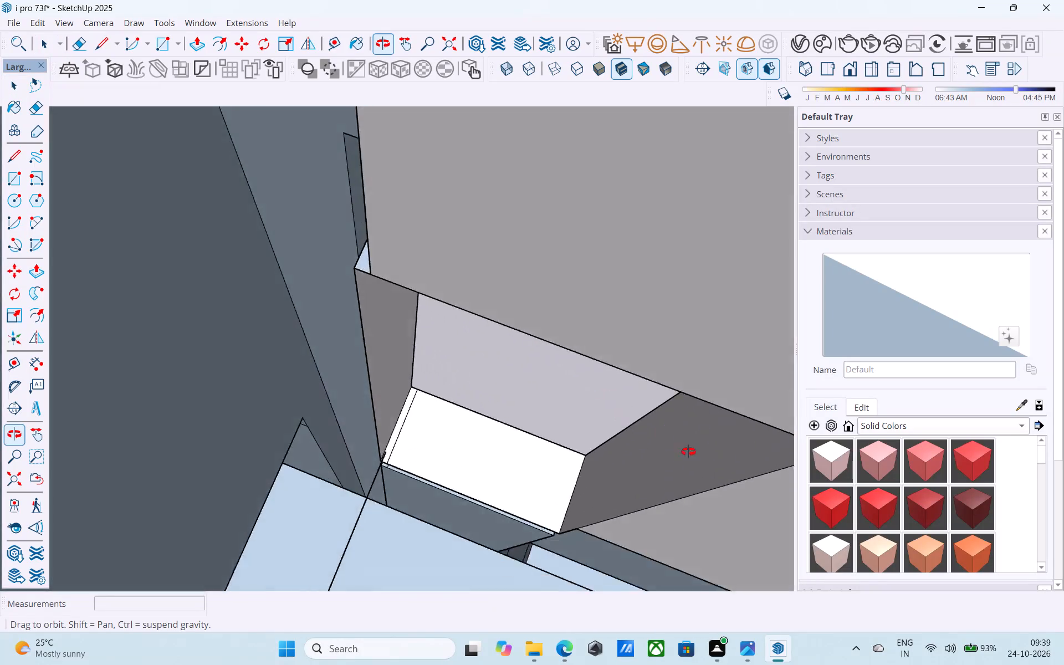
pyautogui.moveTo(688, 452); pyautogui.dragTo(718, 400, button='middle')
pyautogui.scroll(5, 562, 277)
pyautogui.moveTo(601, 239); pyautogui.dragTo(712, 194, button='middle')
pyautogui.scroll(1, 635, 229)
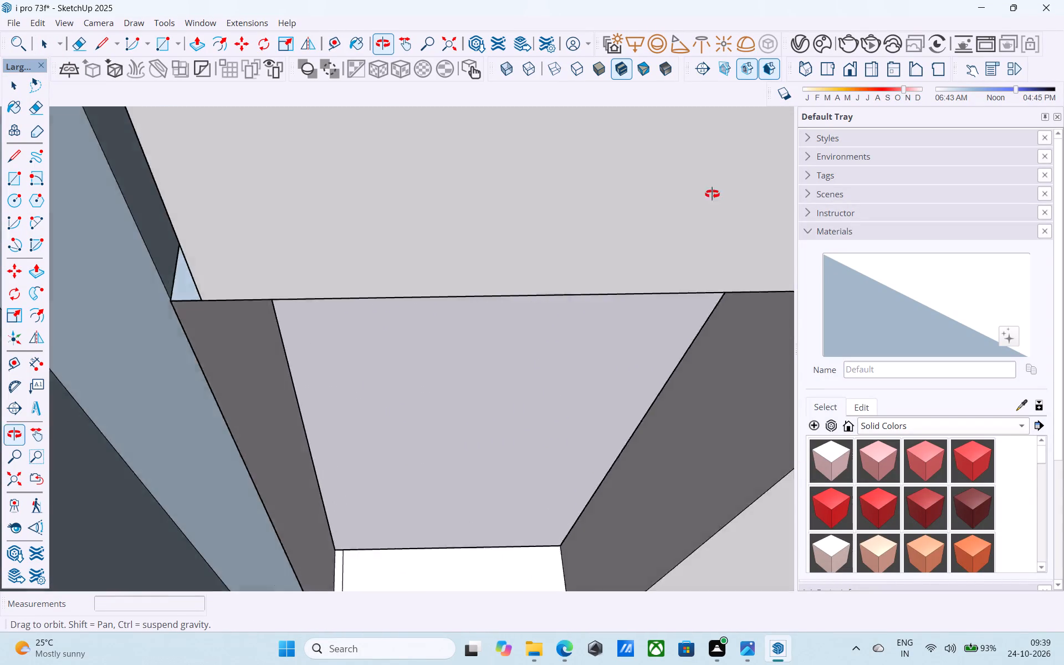
pyautogui.moveTo(712, 194); pyautogui.dragTo(672, 148, button='middle')
pyautogui.scroll(-4, 608, 152)
pyautogui.keyDown('shift'); pyautogui.moveTo(582, 171); pyautogui.dragTo(630, 416, button='middle'); pyautogui.keyUp('shift')
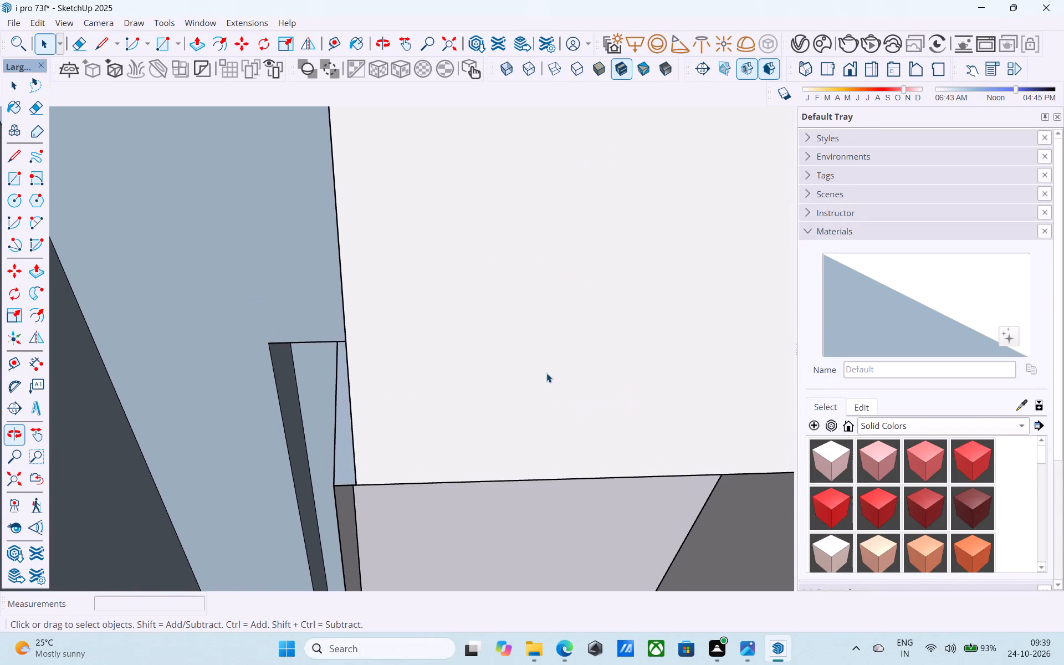
pyautogui.scroll(-5, 548, 362)
pyautogui.moveTo(544, 361); pyautogui.dragTo(360, 358, button='middle')
pyautogui.scroll(-6, 391, 320)
pyautogui.keyDown('shift'); pyautogui.moveTo(472, 300); pyautogui.dragTo(242, 355, button='middle'); pyautogui.keyUp('shift')
pyautogui.scroll(-5, 242, 355)
pyautogui.moveTo(242, 355); pyautogui.dragTo(324, 389, button='middle')
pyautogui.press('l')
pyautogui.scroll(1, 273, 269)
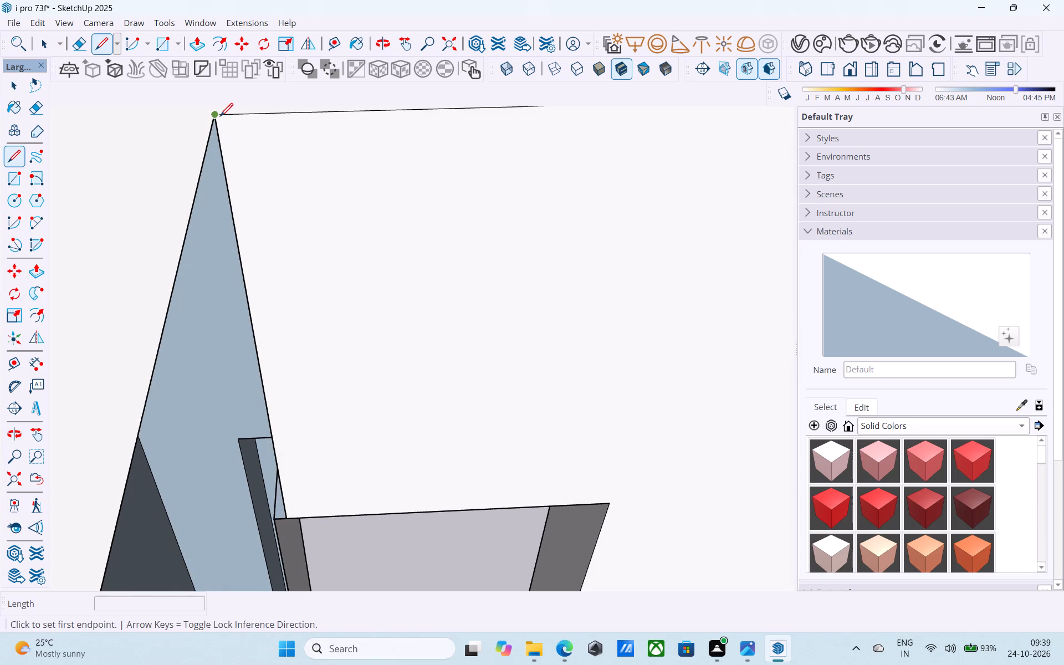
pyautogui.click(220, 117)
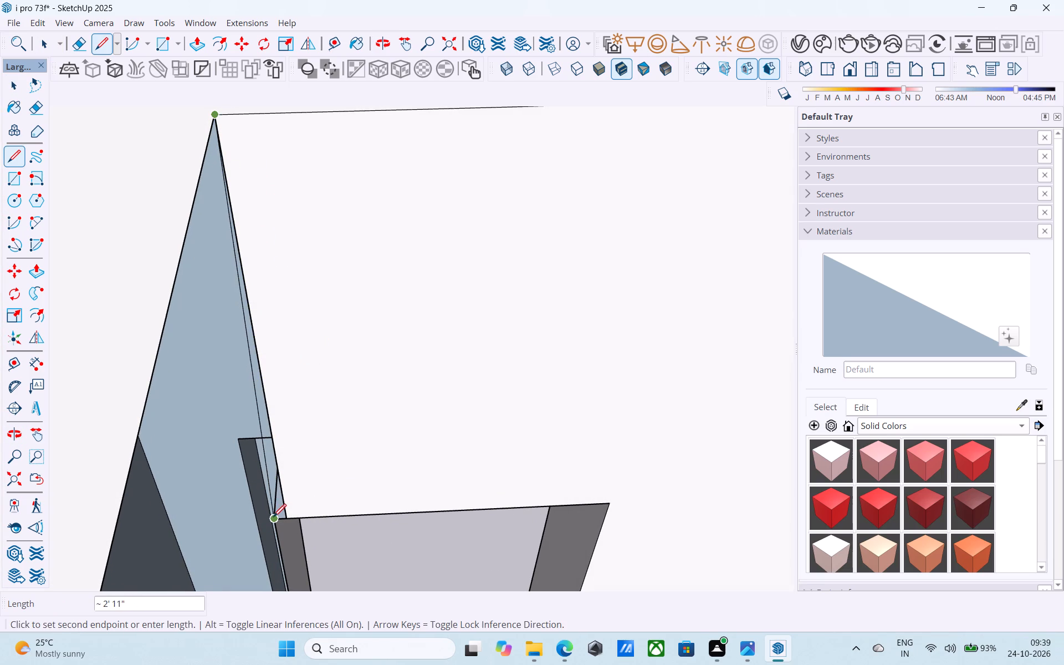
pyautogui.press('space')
# Draw a 5' 6" by 8' rectangle over the tower's inner side wall next to the opening, from lower corner to opposite top corner.
pyautogui.scroll(-12, 274, 465)
pyautogui.moveTo(359, 416); pyautogui.dragTo(262, 388, button='middle')
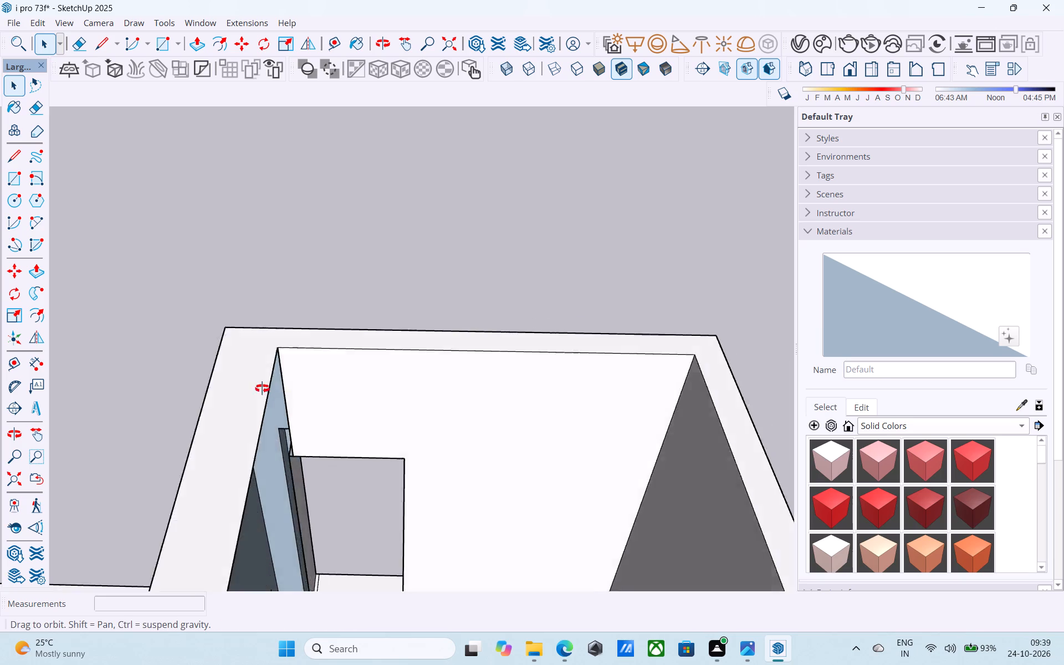
pyautogui.moveTo(262, 388); pyautogui.dragTo(68, 371, button='middle')
pyautogui.moveTo(141, 348); pyautogui.dragTo(161, 425, button='middle')
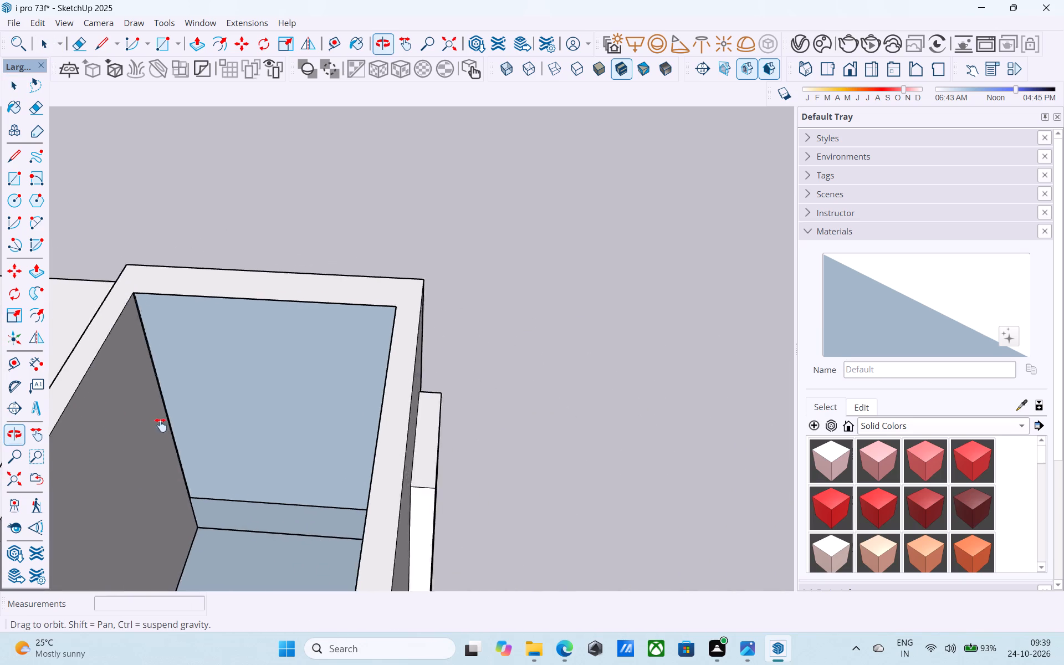
pyautogui.moveTo(161, 425); pyautogui.dragTo(167, 428, button='middle')
pyautogui.moveTo(167, 428); pyautogui.dragTo(98, 477, button='middle')
pyautogui.press('r')
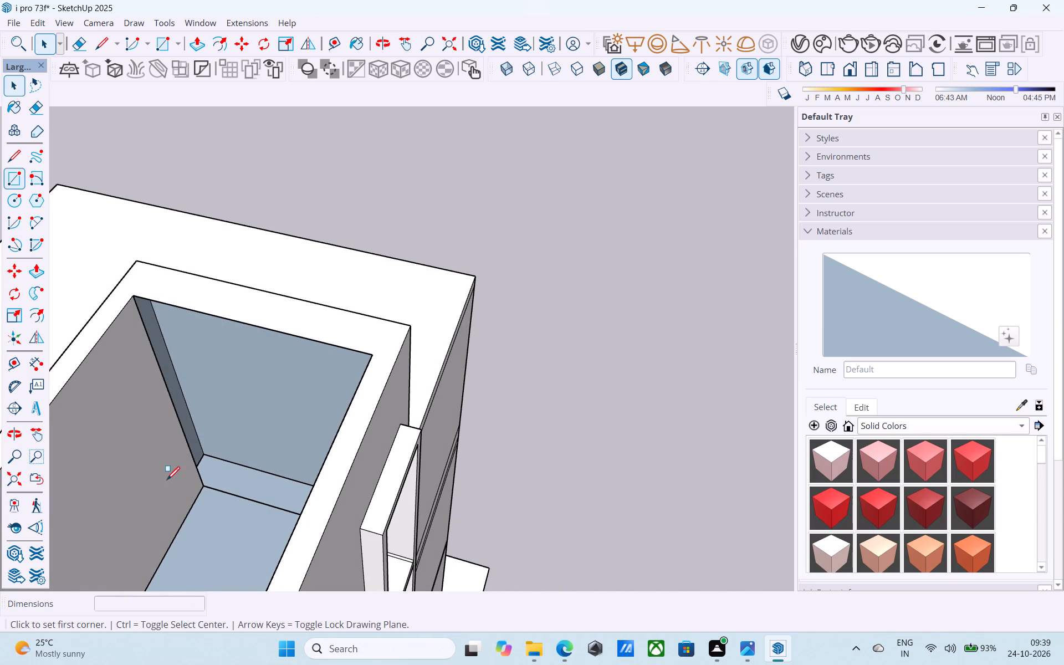
pyautogui.click(206, 489)
pyautogui.moveTo(223, 474); pyautogui.dragTo(313, 450, button='middle')
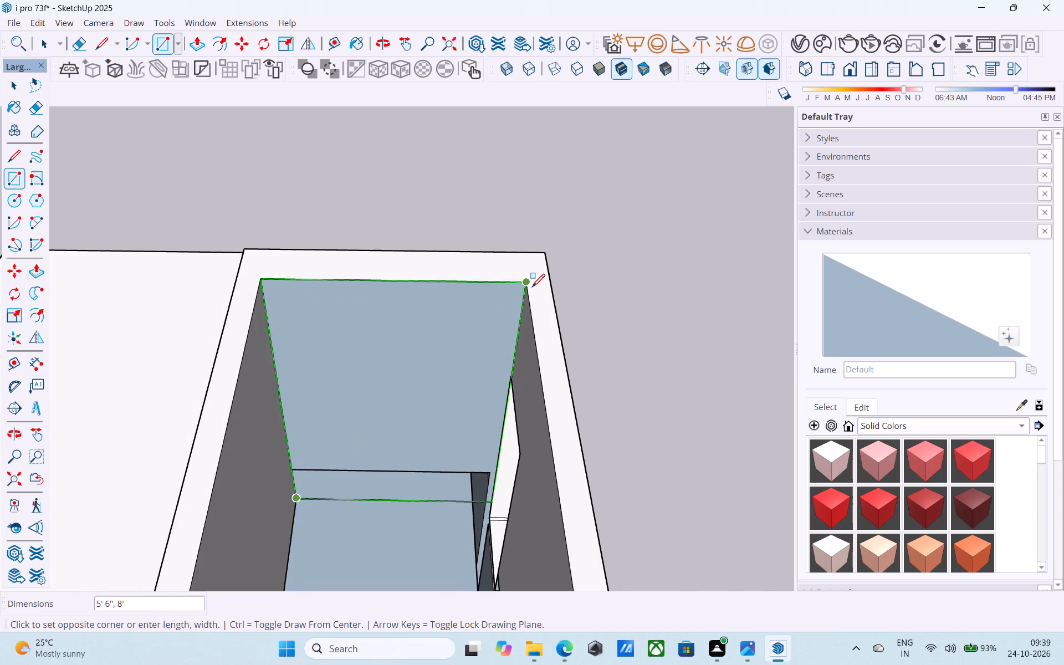
pyautogui.click(532, 288)
# Delete the face capping the top of the tower within its wall thickness.
pyautogui.scroll(-5, 531, 290)
pyautogui.moveTo(530, 304); pyautogui.dragTo(502, 302, button='middle')
pyautogui.press('space')
pyautogui.click(485, 350)
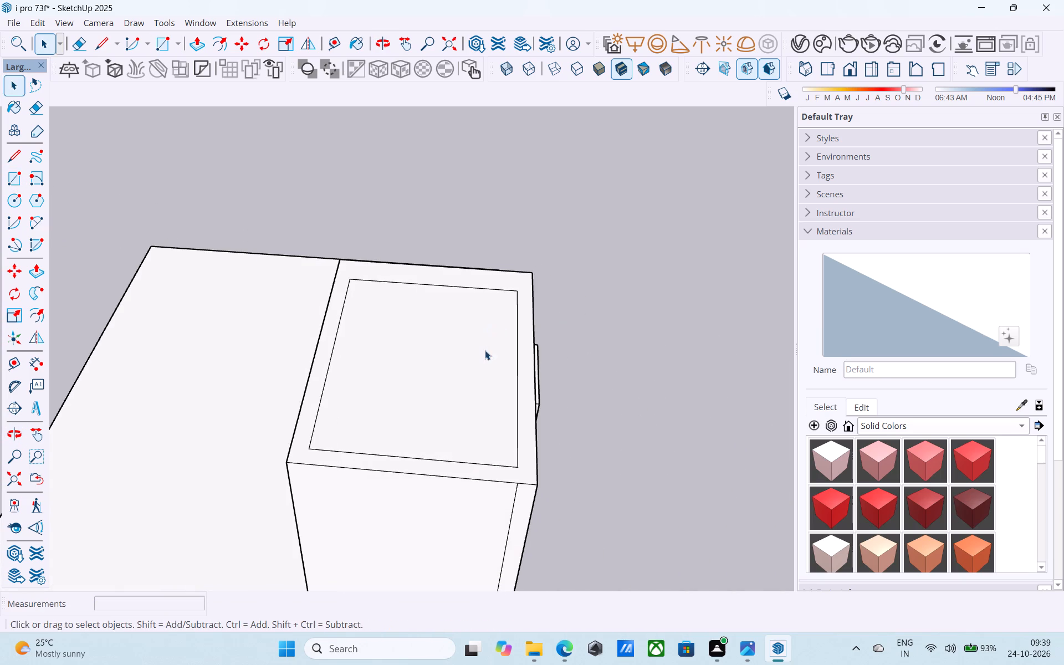
pyautogui.press('Delete')
pyautogui.moveTo(482, 355); pyautogui.dragTo(199, 465, button='middle')
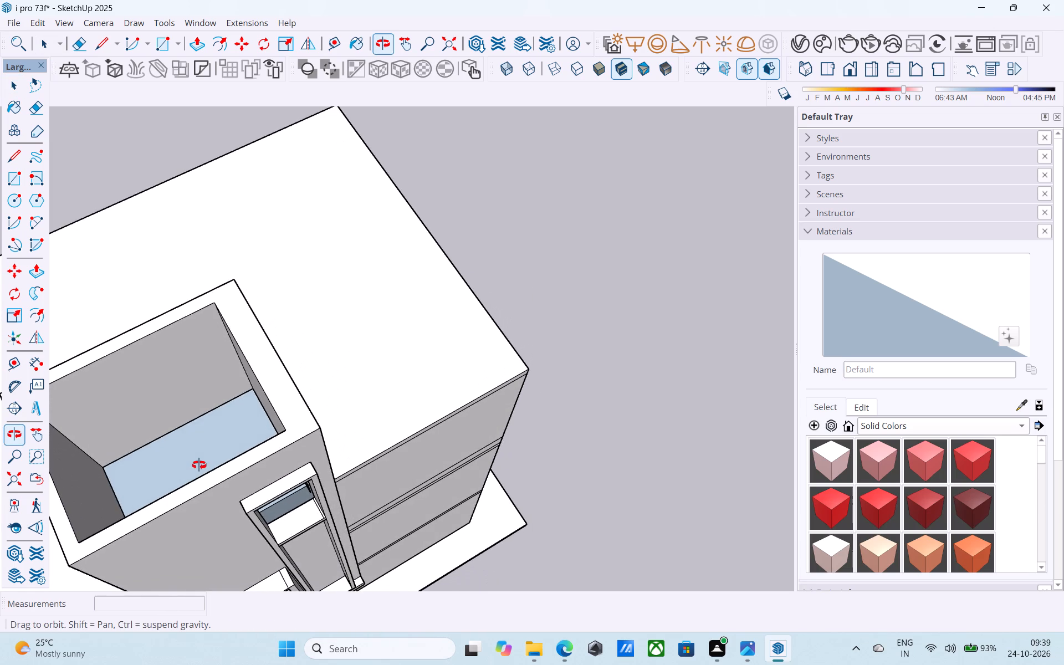
# Draw a rectangular floor face across the bottom of the tower shaft, between its opposite inner corners.
pyautogui.moveTo(199, 465); pyautogui.dragTo(303, 433, button='middle')
pyautogui.press('r')
pyautogui.click(209, 431)
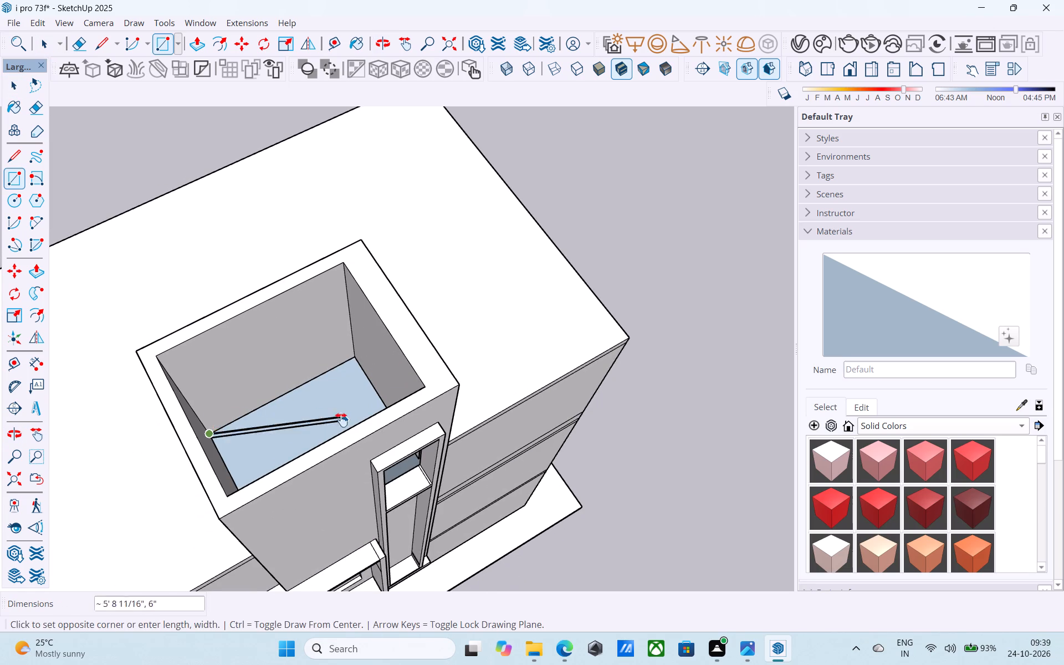
pyautogui.keyDown('shift'); pyautogui.moveTo(344, 421); pyautogui.dragTo(549, 424, button='middle'); pyautogui.keyUp('shift')
pyautogui.scroll(10, 459, 446)
pyautogui.moveTo(426, 435); pyautogui.dragTo(560, 382, button='middle')
pyautogui.scroll(3, 549, 370)
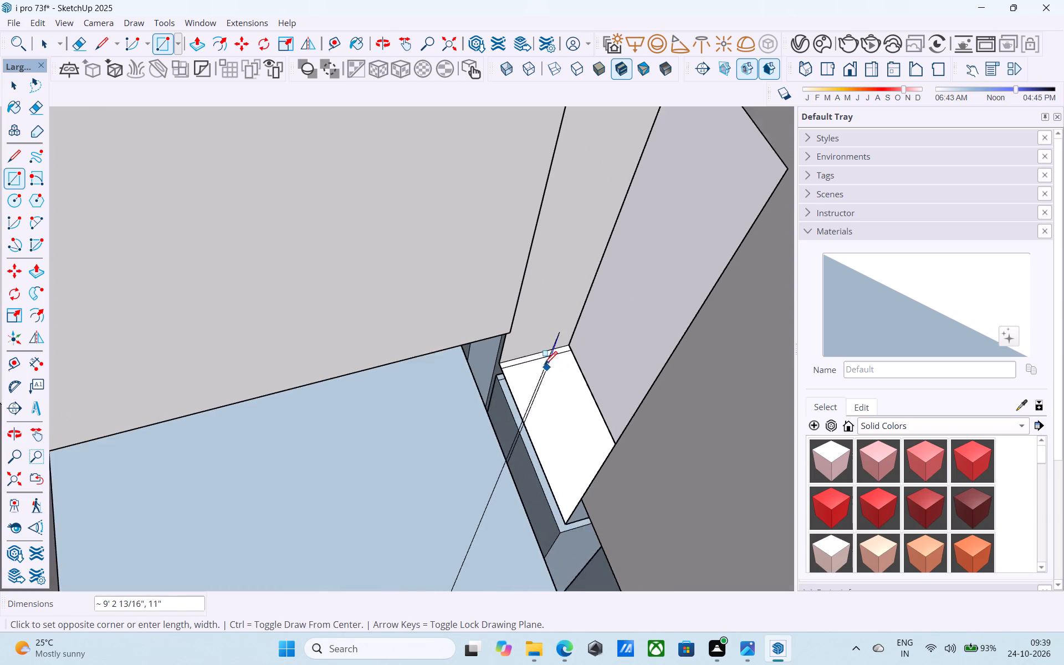
pyautogui.scroll(2, 544, 366)
pyautogui.click(506, 332)
pyautogui.scroll(-6, 507, 332)
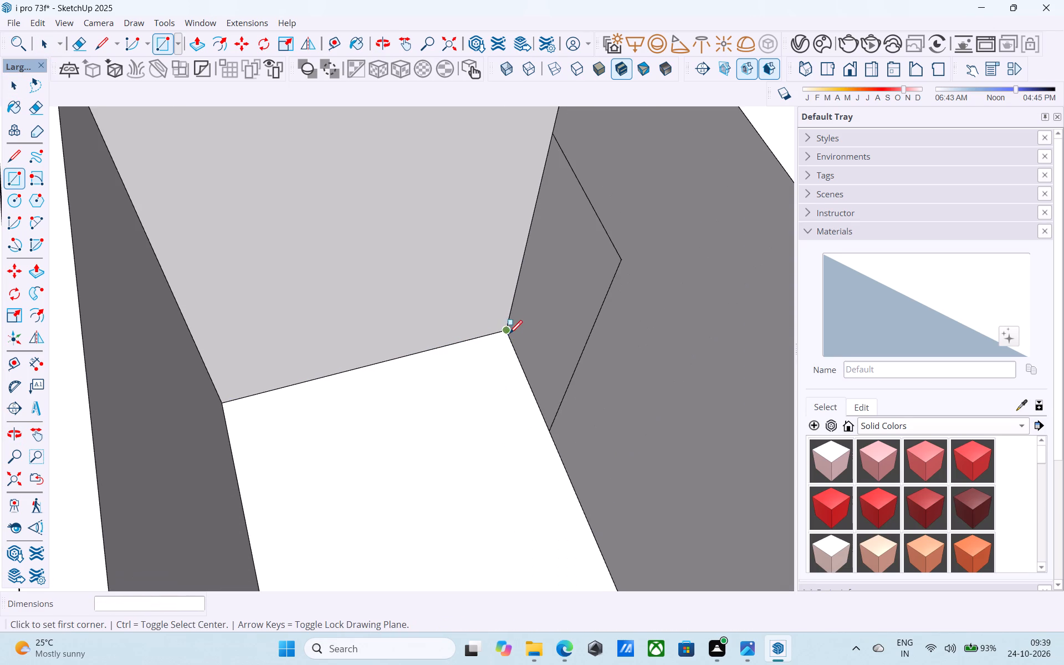
# Delete the inner wall face beside the shaft floor's corner that covers the tall frame's upper opening.
pyautogui.press('space')
pyautogui.click(523, 330)
pyautogui.press('Delete')
pyautogui.scroll(-6, 526, 330)
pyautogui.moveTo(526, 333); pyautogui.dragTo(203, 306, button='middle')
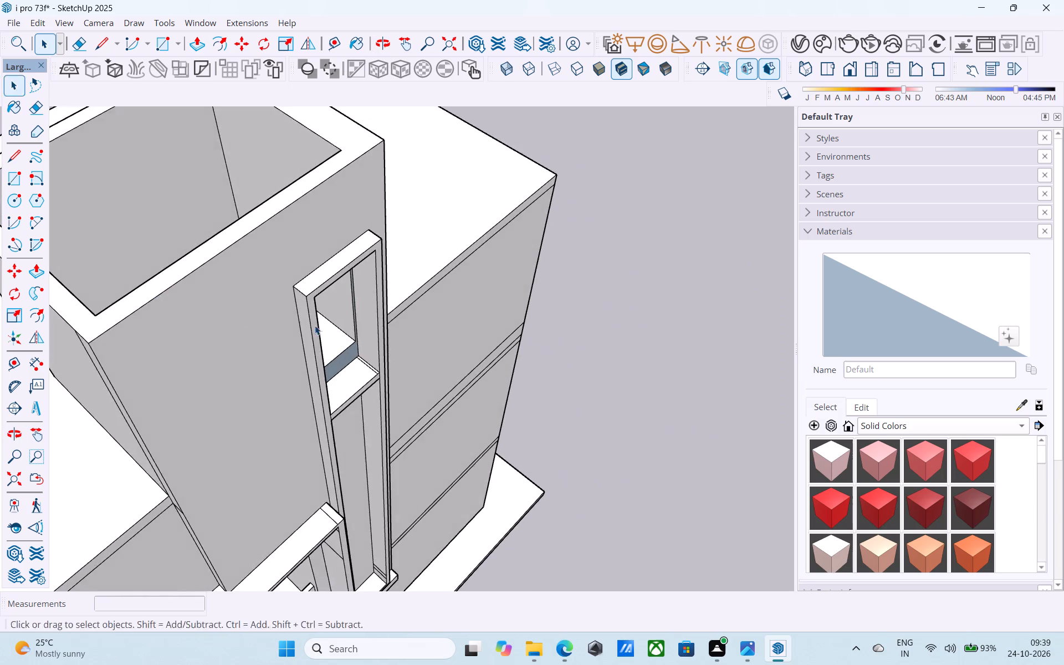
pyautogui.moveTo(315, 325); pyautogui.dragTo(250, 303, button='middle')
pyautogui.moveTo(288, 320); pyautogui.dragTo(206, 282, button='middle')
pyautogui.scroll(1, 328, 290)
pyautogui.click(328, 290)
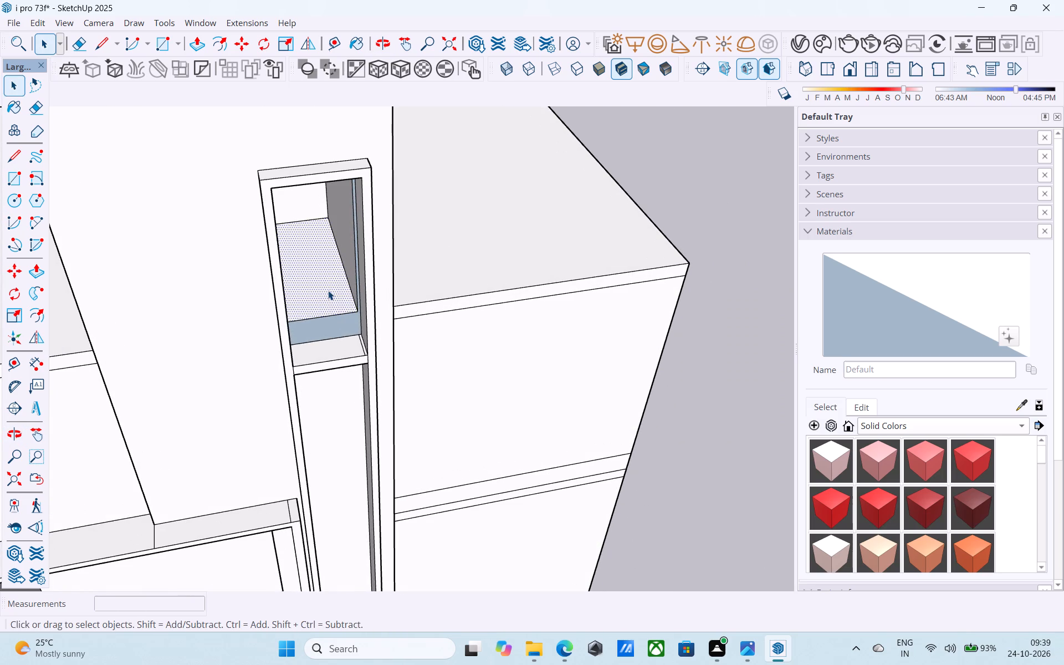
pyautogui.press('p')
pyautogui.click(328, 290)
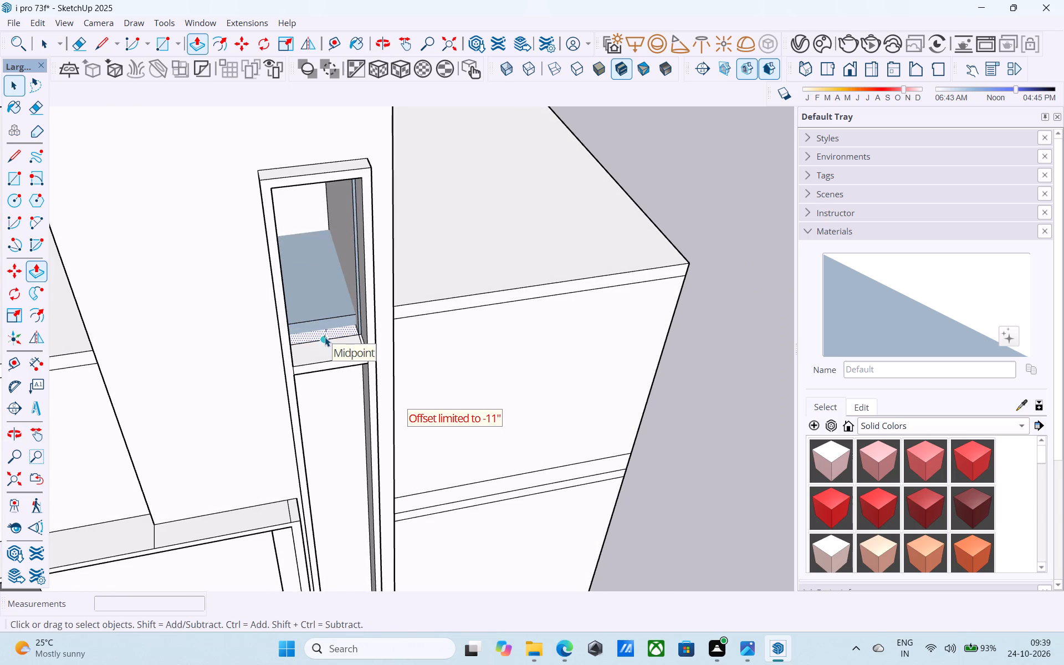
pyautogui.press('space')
# Draw a rectangle about 6' by 2' 3" closing the back of the tall frame's upper opening, from top corner to opposite bottom corner.
pyautogui.scroll(-4, 325, 337)
pyautogui.moveTo(325, 337); pyautogui.dragTo(211, 269, button='middle')
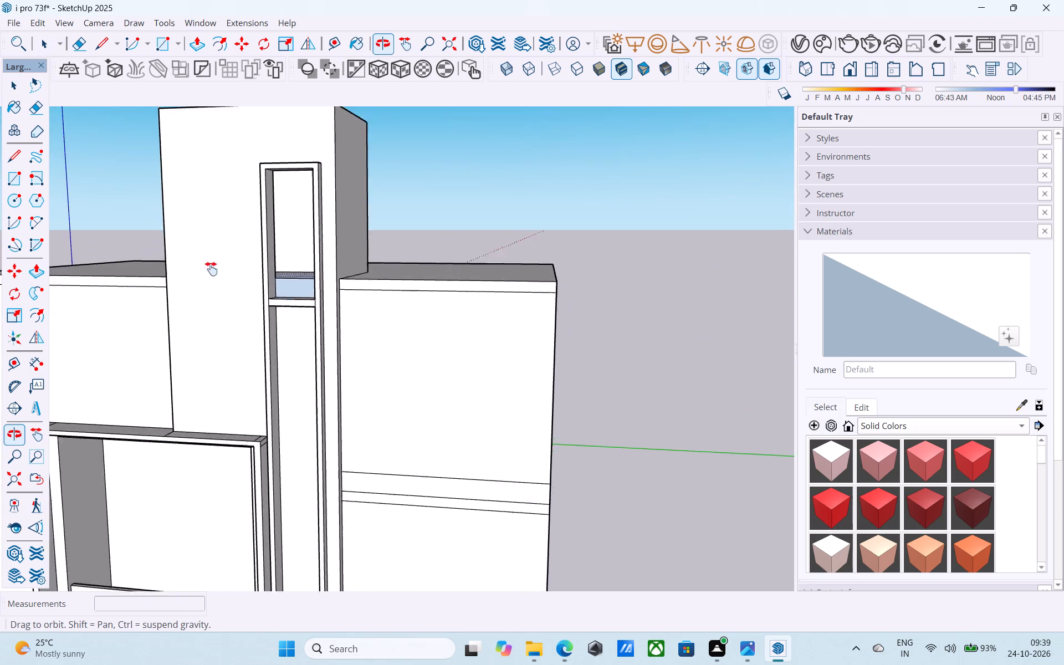
pyautogui.moveTo(211, 269); pyautogui.dragTo(206, 221, button='middle')
pyautogui.scroll(7, 237, 223)
pyautogui.press('r')
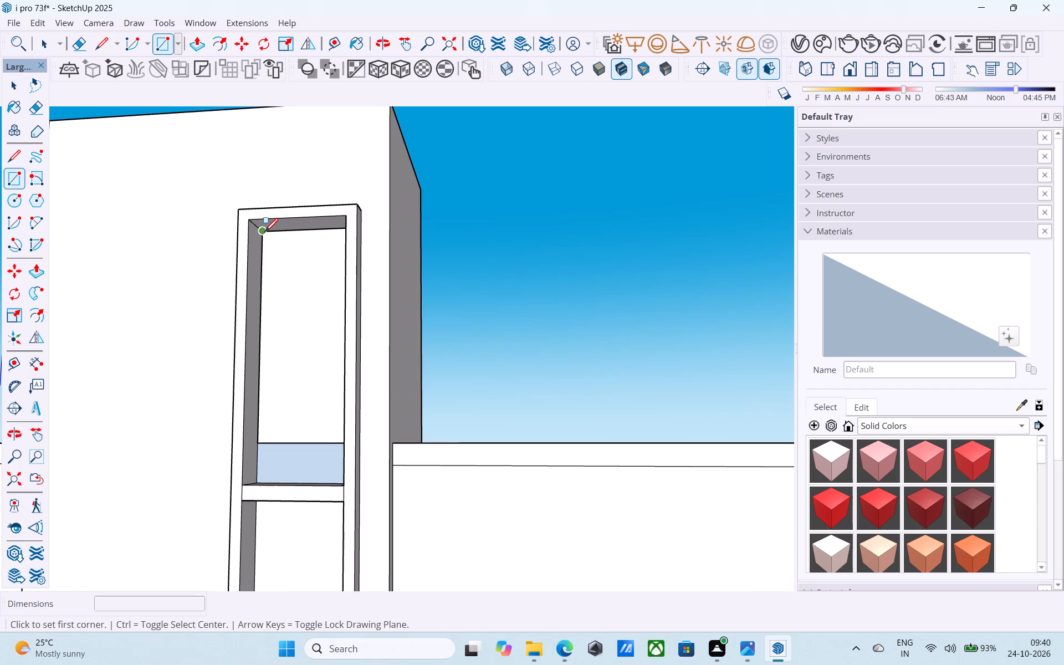
pyautogui.click(266, 232)
pyautogui.scroll(-6, 266, 232)
pyautogui.keyDown('shift'); pyautogui.moveTo(304, 309); pyautogui.dragTo(585, 423, button='middle'); pyautogui.keyUp('shift')
pyautogui.scroll(6, 469, 403)
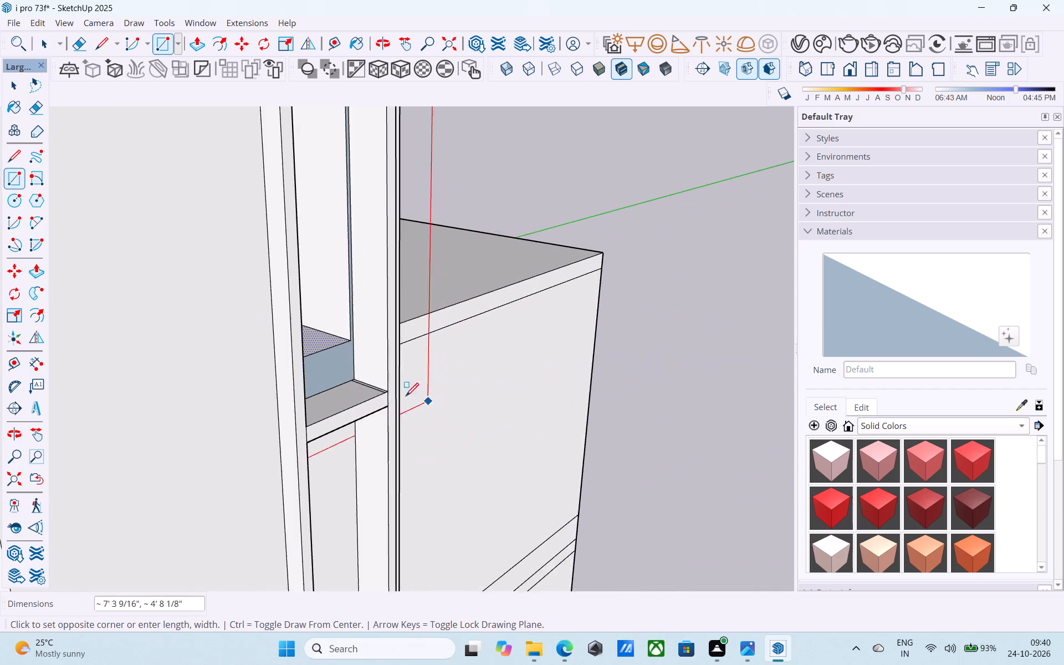
pyautogui.scroll(2, 406, 397)
pyautogui.click(332, 369)
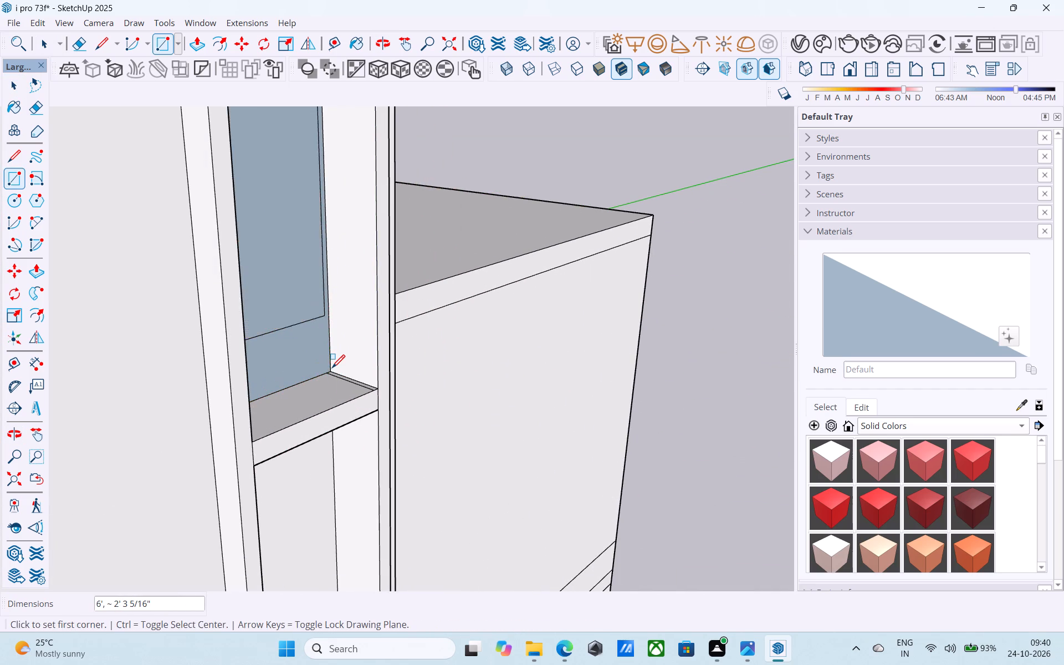
# Reverse the large back panel face in the tall frame's upper opening so its front side faces outward.
pyautogui.scroll(-3, 331, 369)
pyautogui.scroll(1, 331, 369)
pyautogui.scroll(-2, 331, 369)
pyautogui.moveTo(331, 369); pyautogui.dragTo(258, 372, button='middle')
pyautogui.press('space')
pyautogui.click(239, 292)
pyautogui.rightClick(239, 292)
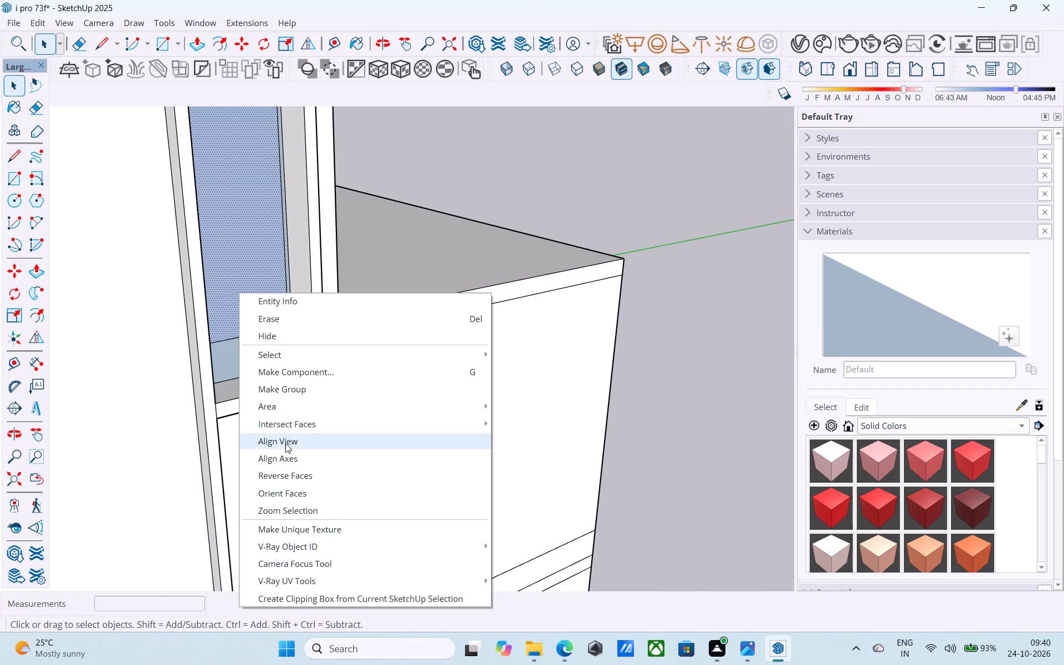
pyautogui.click(291, 474)
# Reverse the narrow strip face below that panel, just above the frame's crossbar.
pyautogui.scroll(-7, 304, 407)
pyautogui.moveTo(300, 397); pyautogui.dragTo(233, 416, button='middle')
pyautogui.scroll(6, 233, 416)
pyautogui.scroll(-4, 278, 357)
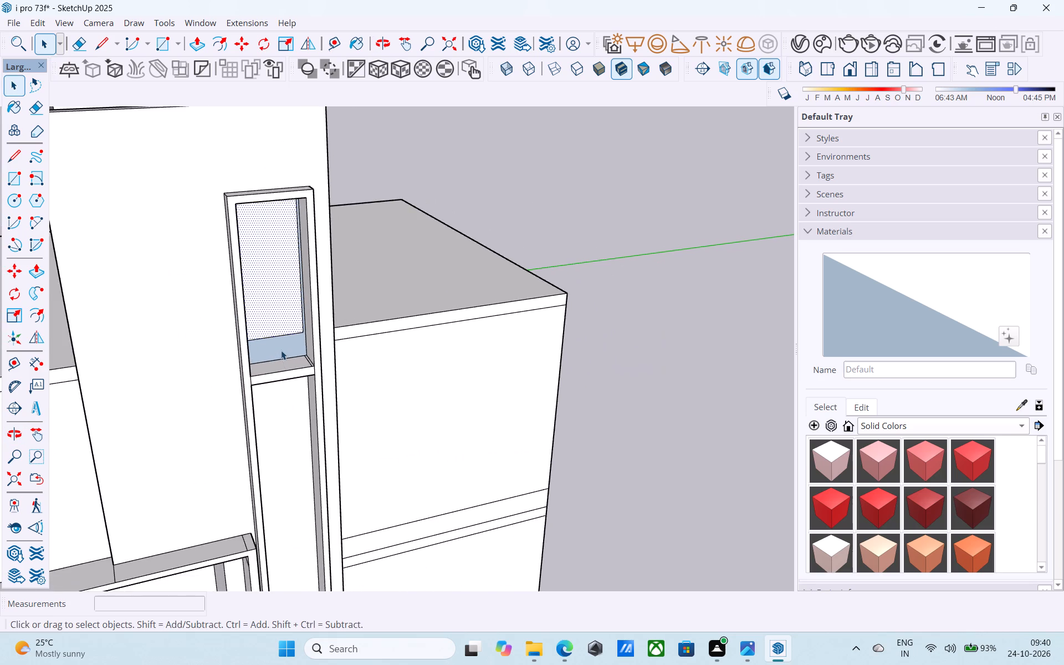
pyautogui.scroll(3, 282, 350)
pyautogui.click(281, 350)
pyautogui.rightClick(281, 350)
pyautogui.click(327, 536)
pyautogui.scroll(-8, 314, 456)
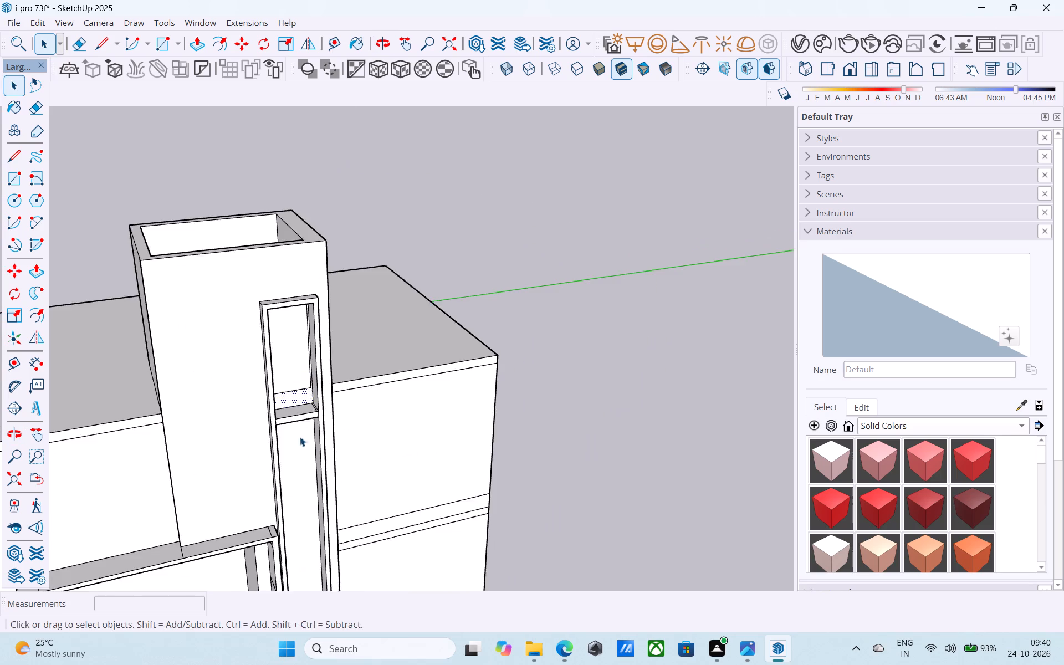
# Save the model.
pyautogui.moveTo(290, 426); pyautogui.dragTo(239, 412, button='middle')
pyautogui.scroll(1, 239, 411)
pyautogui.scroll(-6, 283, 354)
pyautogui.moveTo(273, 385); pyautogui.dragTo(278, 355, button='middle')
pyautogui.scroll(-5, 278, 352)
pyautogui.hotkey('ctrl', 's')
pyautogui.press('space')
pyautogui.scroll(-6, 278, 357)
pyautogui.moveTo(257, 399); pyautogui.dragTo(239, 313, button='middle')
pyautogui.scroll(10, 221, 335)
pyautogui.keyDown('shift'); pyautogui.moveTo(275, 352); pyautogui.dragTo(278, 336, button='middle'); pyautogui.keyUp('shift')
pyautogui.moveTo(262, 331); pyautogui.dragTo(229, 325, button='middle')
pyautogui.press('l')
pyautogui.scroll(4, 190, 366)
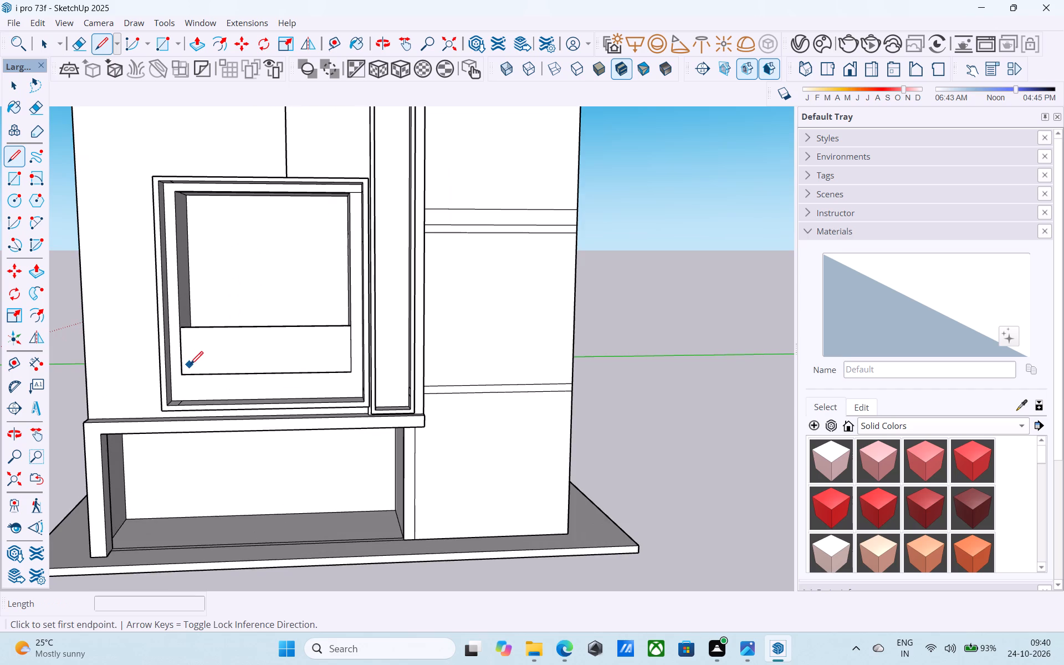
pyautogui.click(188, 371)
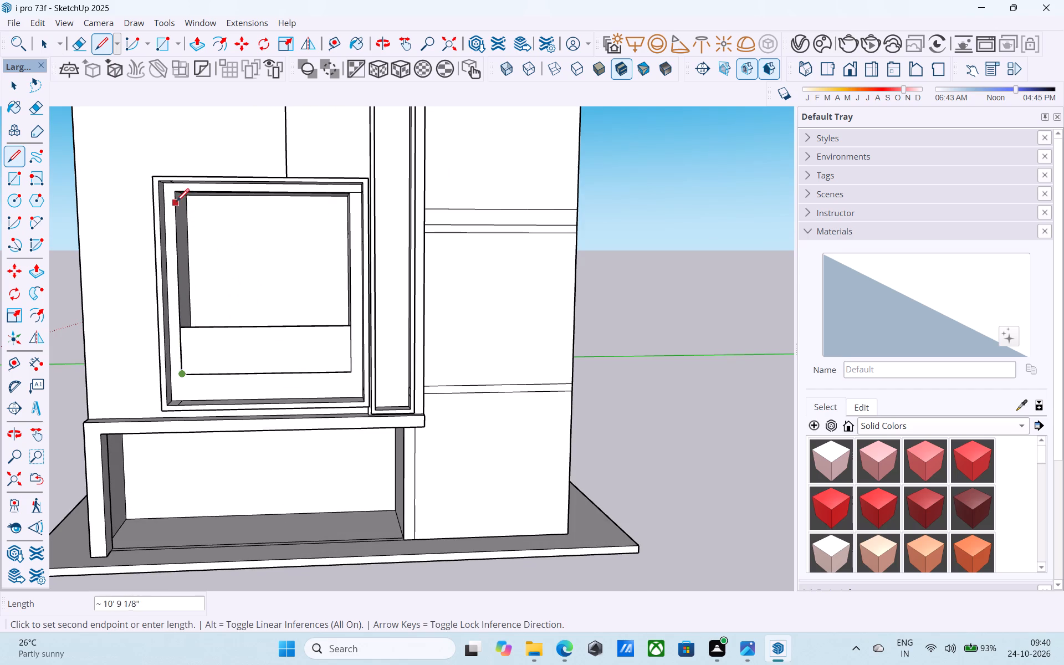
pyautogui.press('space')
# Examine the whole building's facade, window recess and tall frame from the front and the side.
pyautogui.scroll(-11, 181, 204)
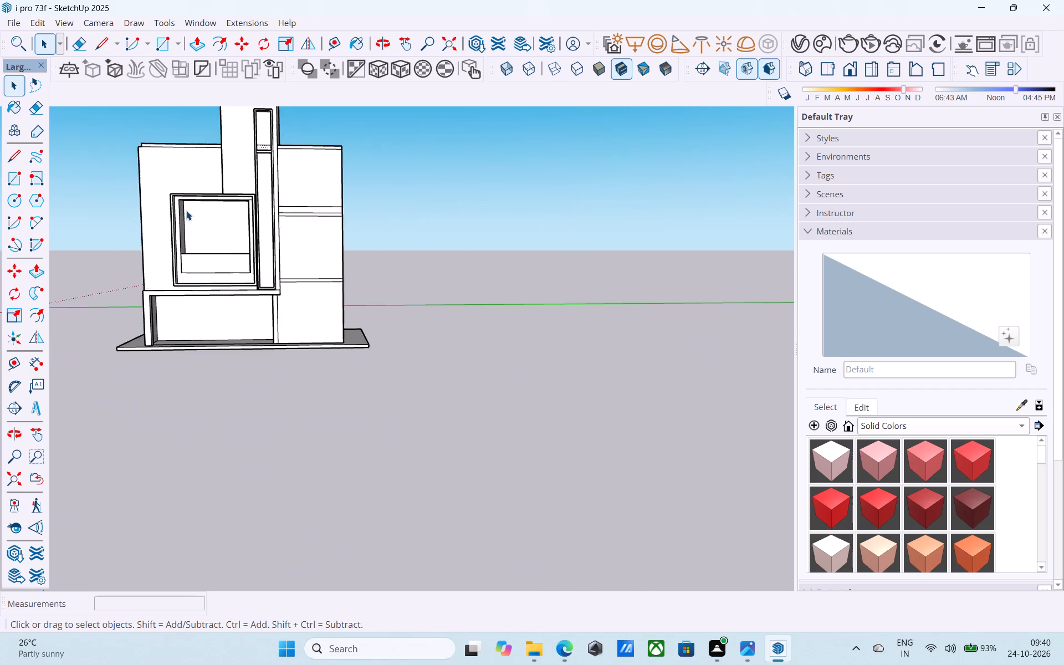
pyautogui.scroll(-5, 190, 218)
pyautogui.moveTo(188, 221); pyautogui.dragTo(239, 190, button='middle')
pyautogui.scroll(7, 239, 190)
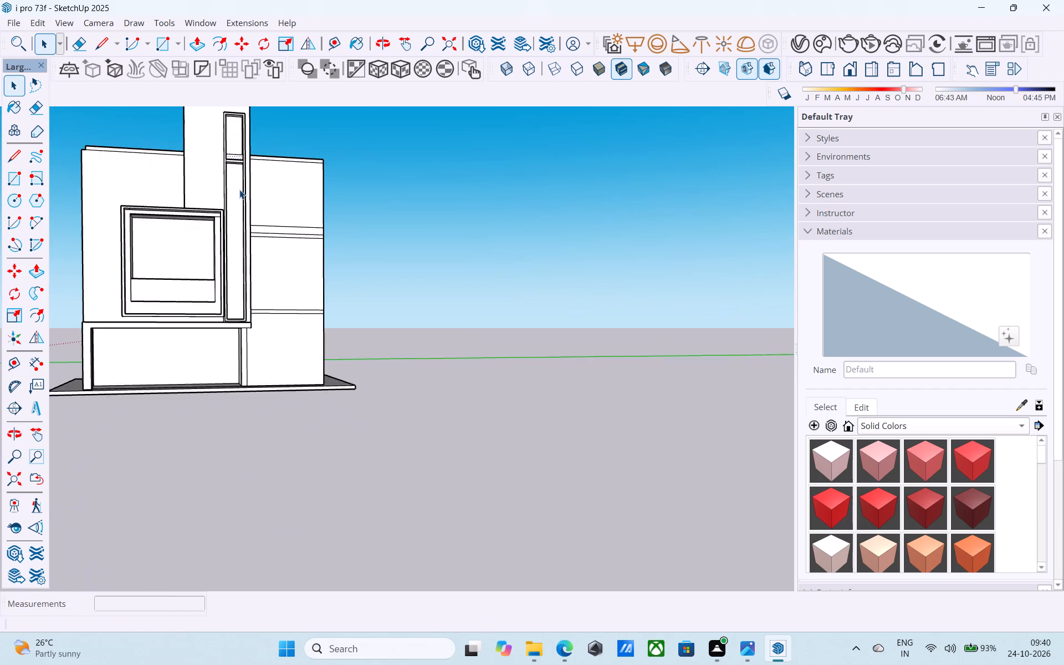
pyautogui.scroll(-5, 239, 190)
pyautogui.moveTo(237, 193); pyautogui.dragTo(207, 263, button='middle')
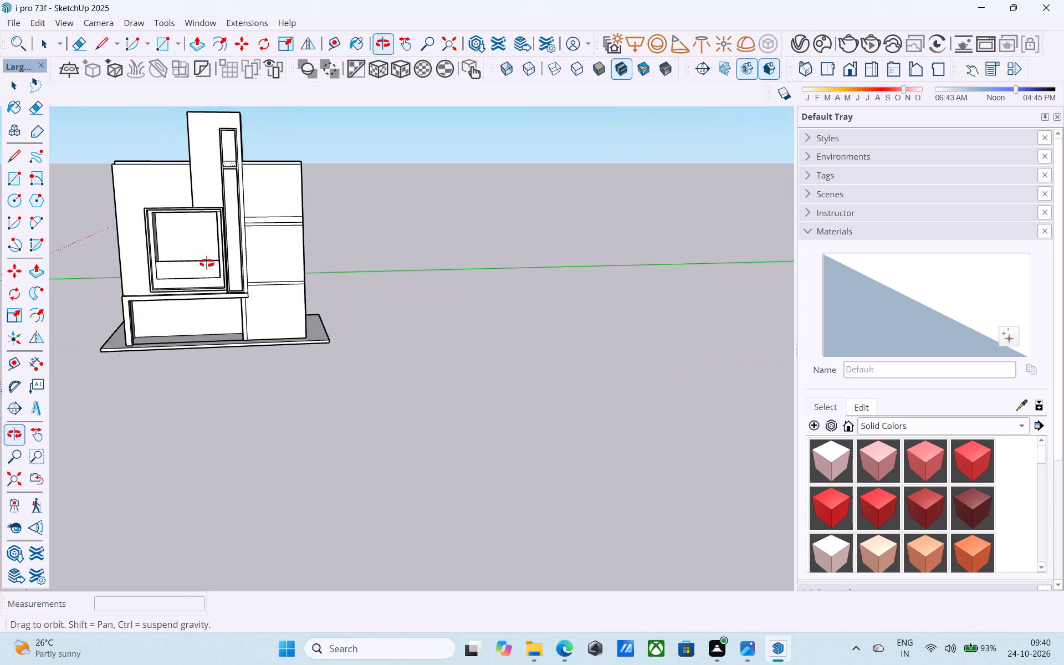
pyautogui.moveTo(207, 263); pyautogui.dragTo(108, 273, button='middle')
pyautogui.scroll(4, 159, 238)
pyautogui.scroll(-6, 160, 237)
pyautogui.moveTo(160, 238); pyautogui.dragTo(340, 211, button='middle')
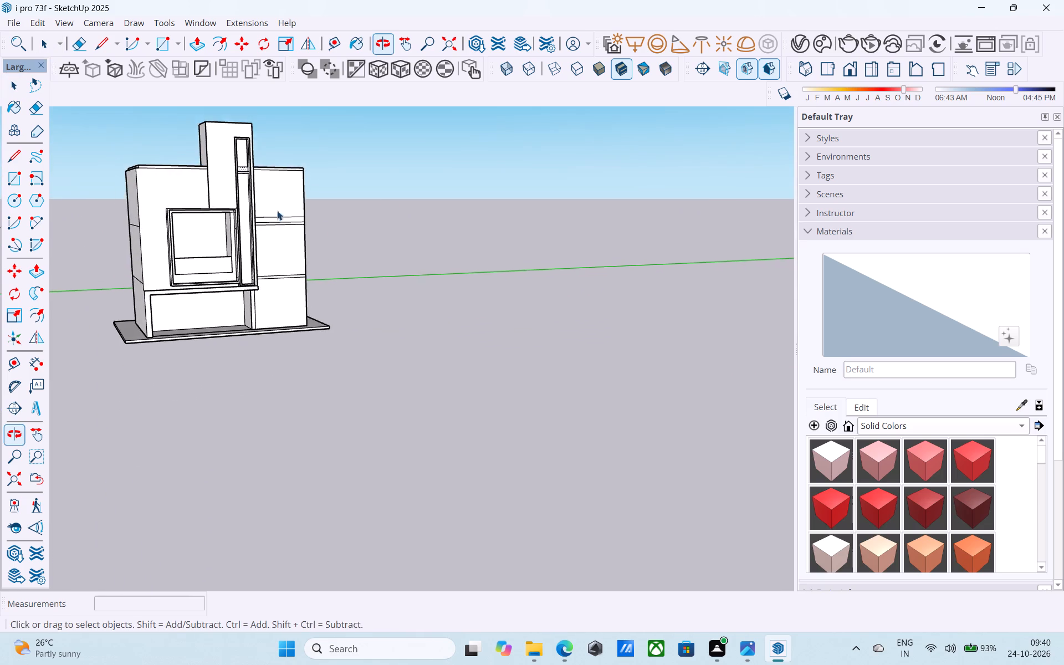
pyautogui.scroll(4, 232, 220)
pyautogui.keyDown('shift'); pyautogui.moveTo(232, 207); pyautogui.dragTo(33, 309, button='middle'); pyautogui.keyUp('shift')
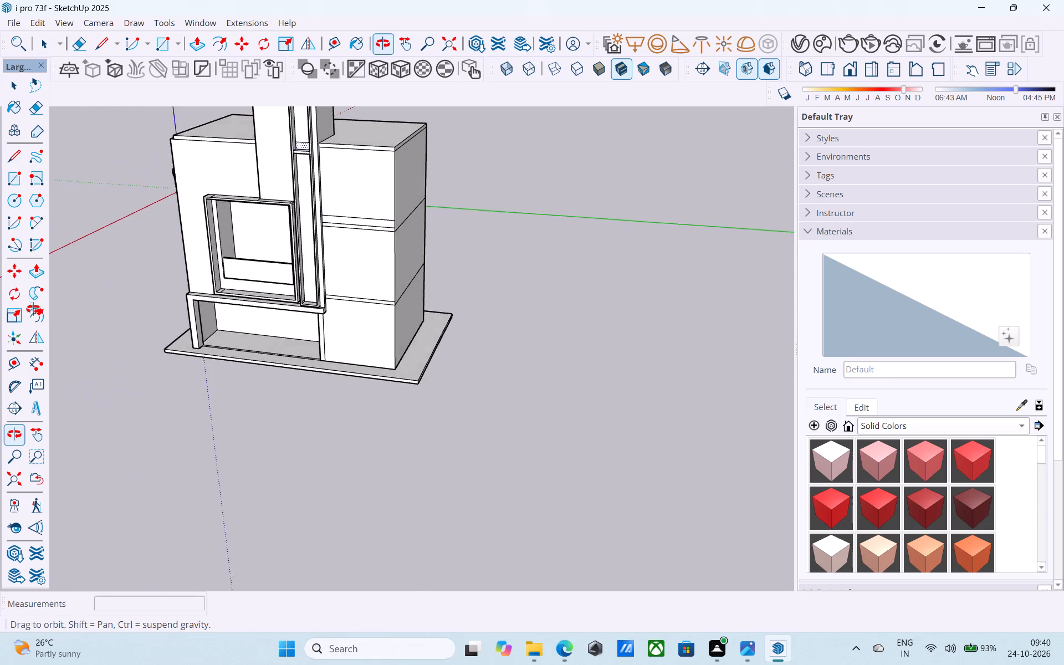
pyautogui.keyDown('shift'); pyautogui.moveTo(33, 309); pyautogui.dragTo(33, 311, button='middle'); pyautogui.keyUp('shift')
# Measure the height of the window recess's rear corner edge, from its base to its top, with the Line tool.
pyautogui.scroll(6, 182, 270)
pyautogui.moveTo(346, 232); pyautogui.dragTo(129, 468, button='middle')
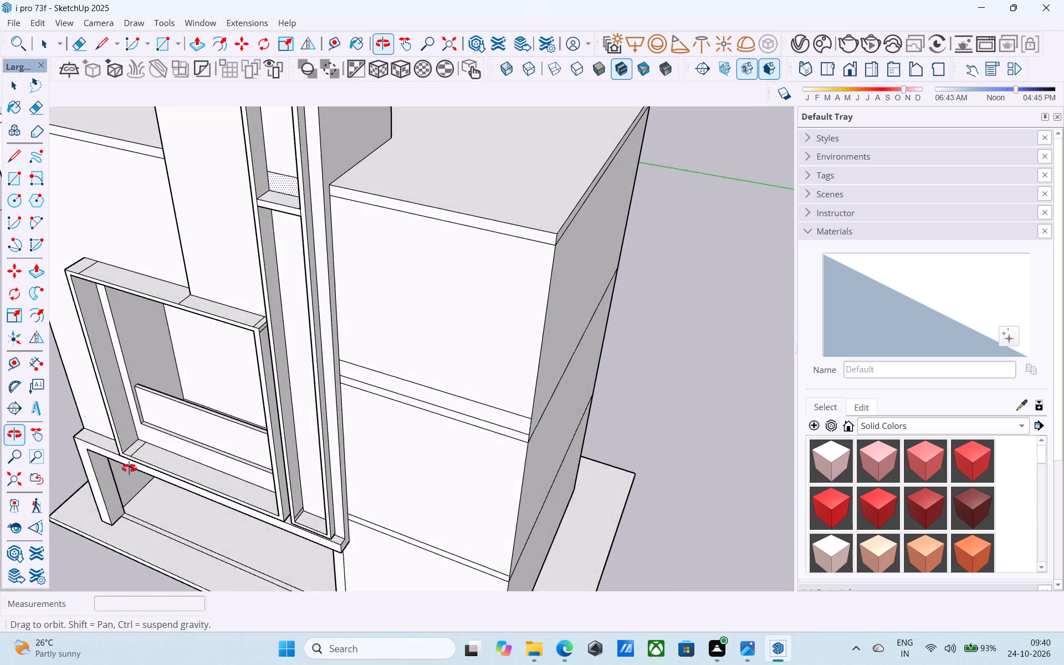
pyautogui.moveTo(129, 468); pyautogui.dragTo(125, 489, button='middle')
pyautogui.press('l')
pyautogui.scroll(2, 155, 452)
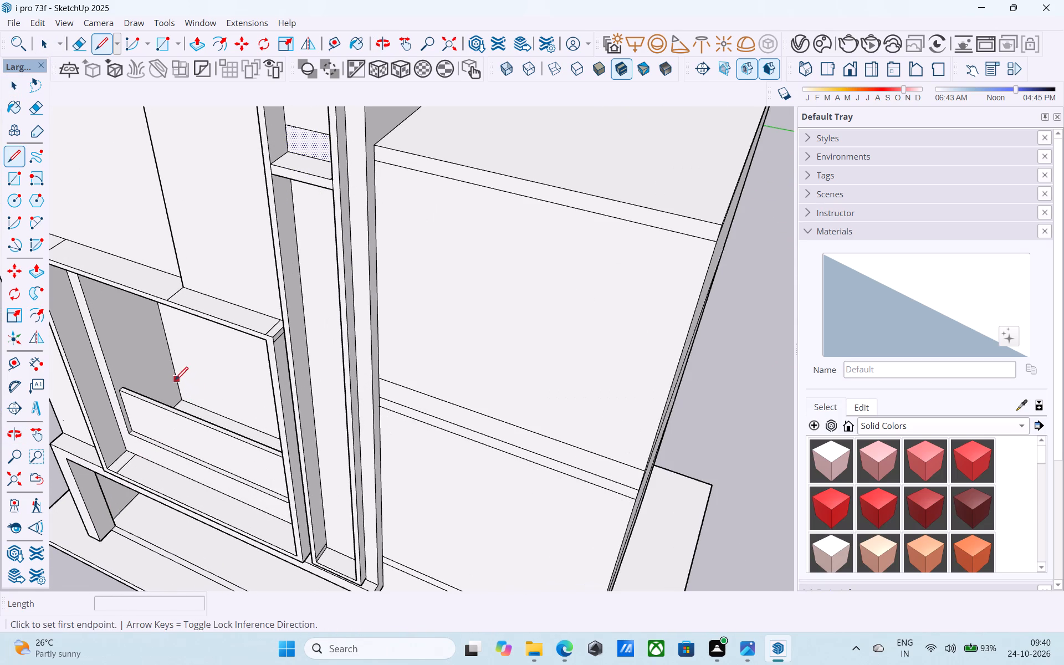
pyautogui.click(182, 396)
pyautogui.scroll(-6, 185, 372)
pyautogui.keyDown('shift'); pyautogui.moveTo(182, 372); pyautogui.dragTo(216, 186, button='middle'); pyautogui.keyUp('shift')
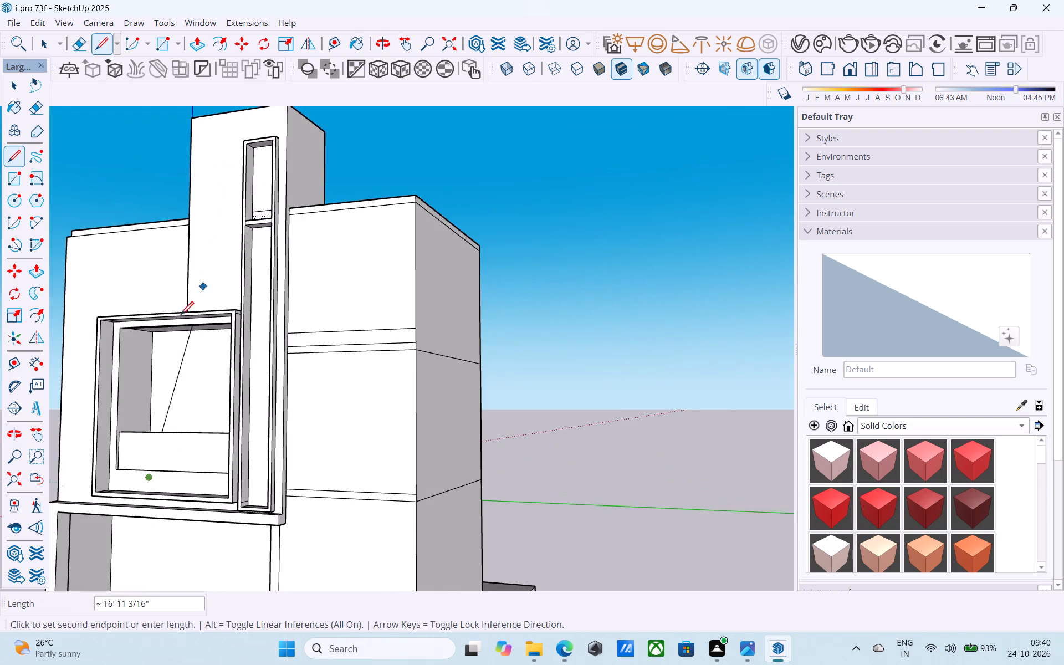
pyautogui.scroll(11, 169, 330)
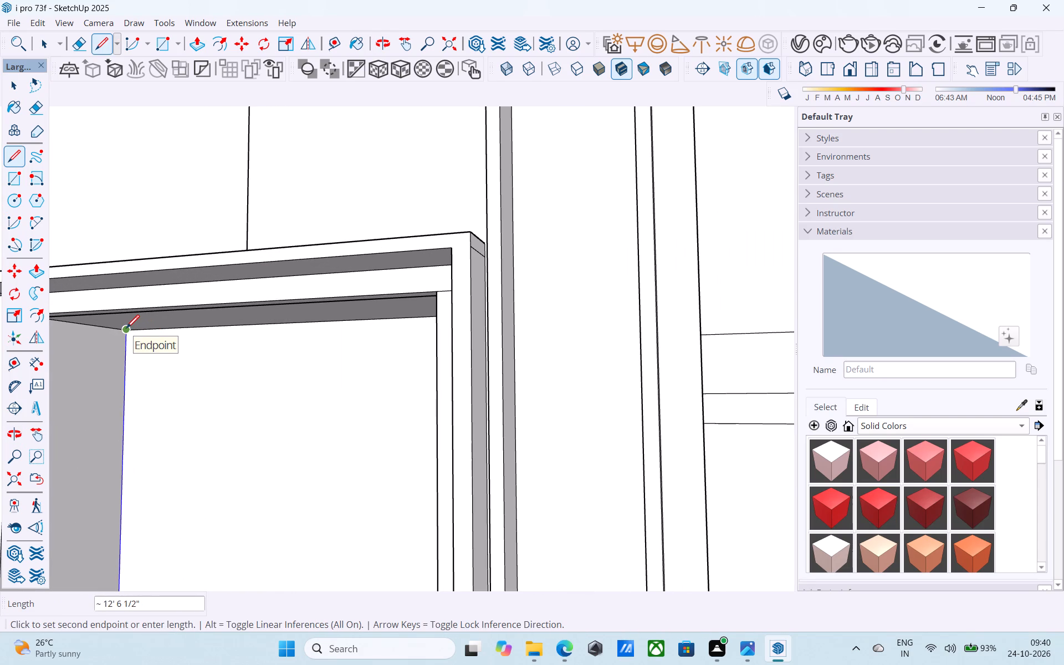
pyautogui.press('space')
# Examine the building's roof slab, tower and window border from above and from the opposite side.
pyautogui.scroll(-9, 151, 303)
pyautogui.scroll(1, 174, 298)
pyautogui.scroll(-9, 174, 300)
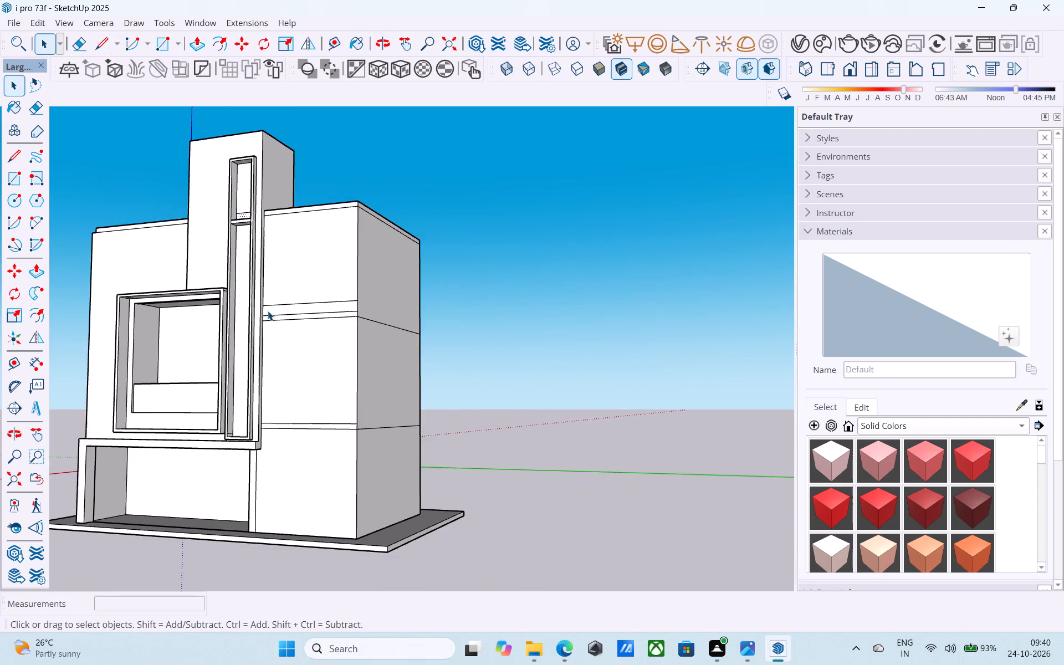
pyautogui.moveTo(291, 313); pyautogui.dragTo(334, 323, button='middle')
pyautogui.scroll(-2, 331, 314)
pyautogui.moveTo(330, 314); pyautogui.dragTo(416, 446, button='middle')
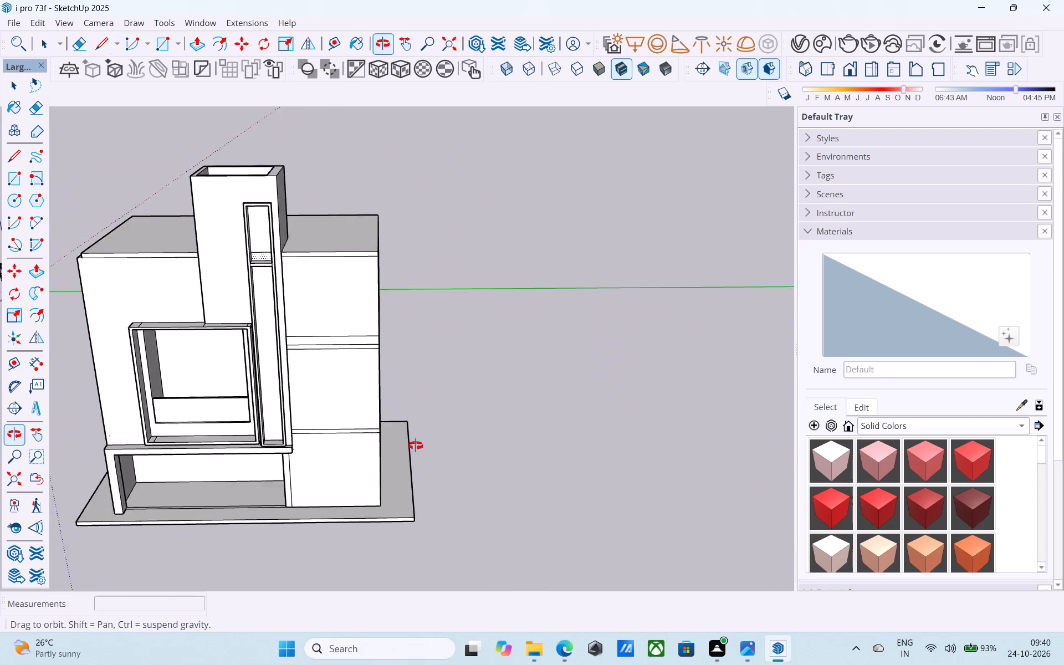
pyautogui.moveTo(416, 446); pyautogui.dragTo(671, 431, button='middle')
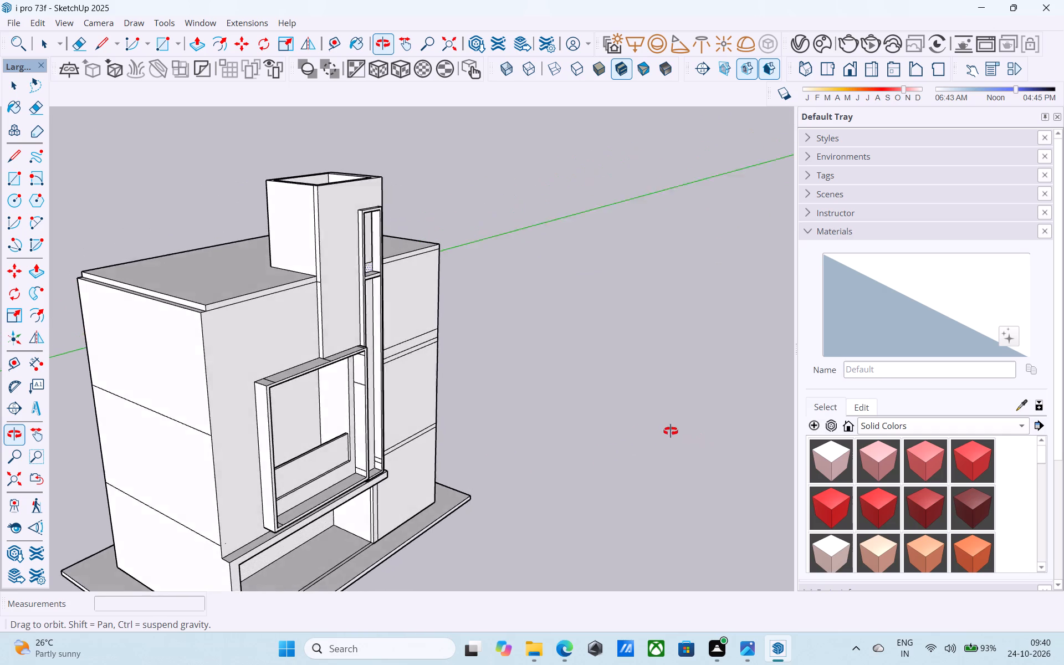
pyautogui.moveTo(671, 431); pyautogui.dragTo(734, 383, button='middle')
pyautogui.moveTo(285, 164); pyautogui.dragTo(258, 258, button='middle')
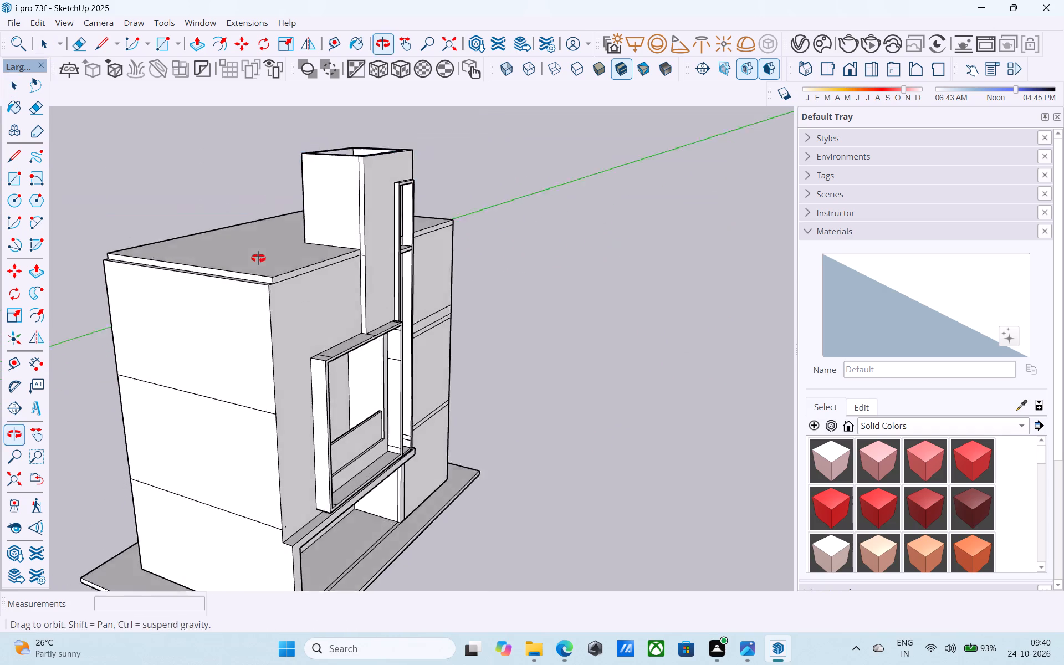
pyautogui.moveTo(258, 258); pyautogui.dragTo(255, 265, button='middle')
# Erase the three leftover seam lines across the top face of the window border, at both ends and beside the tower corner.
pyautogui.scroll(5, 377, 247)
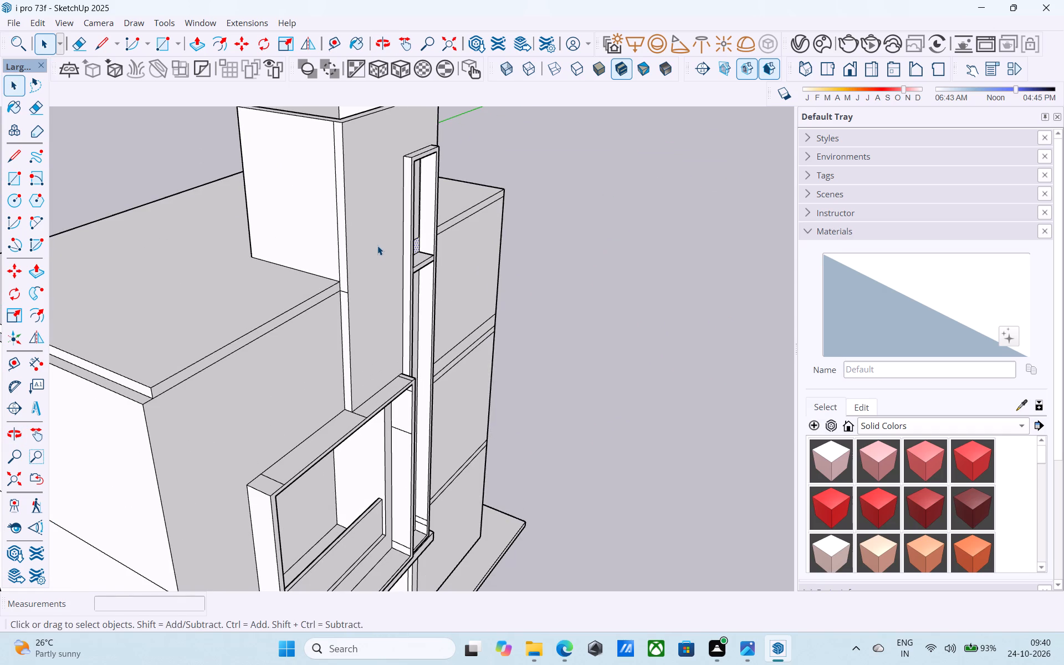
pyautogui.press('e')
pyautogui.scroll(3, 259, 510)
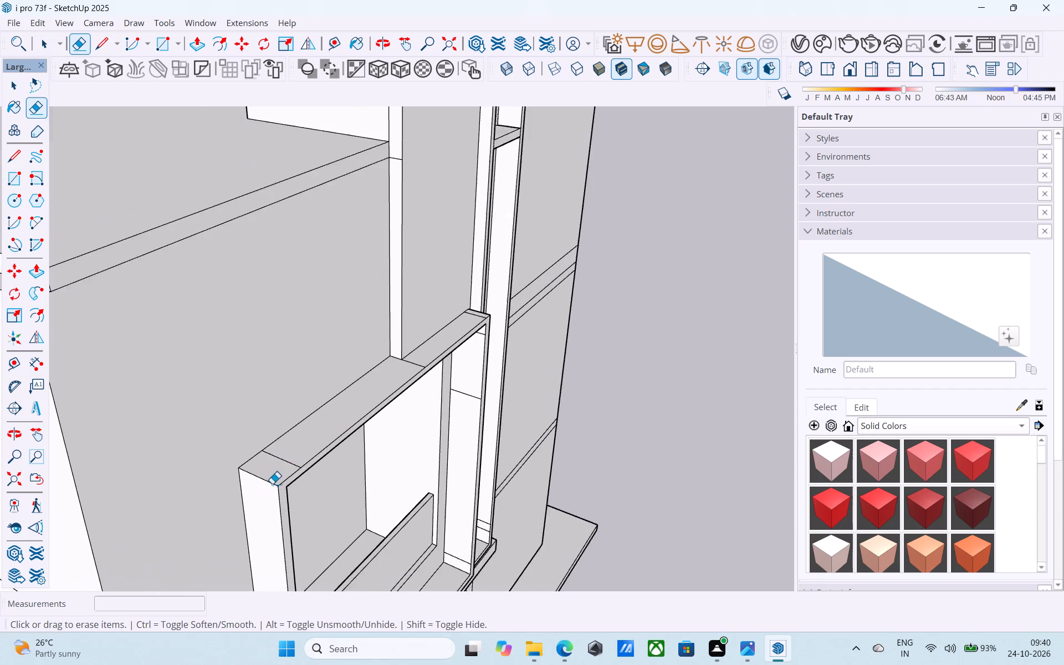
pyautogui.scroll(6, 272, 484)
pyautogui.click(285, 458)
pyautogui.moveTo(285, 461); pyautogui.dragTo(278, 479)
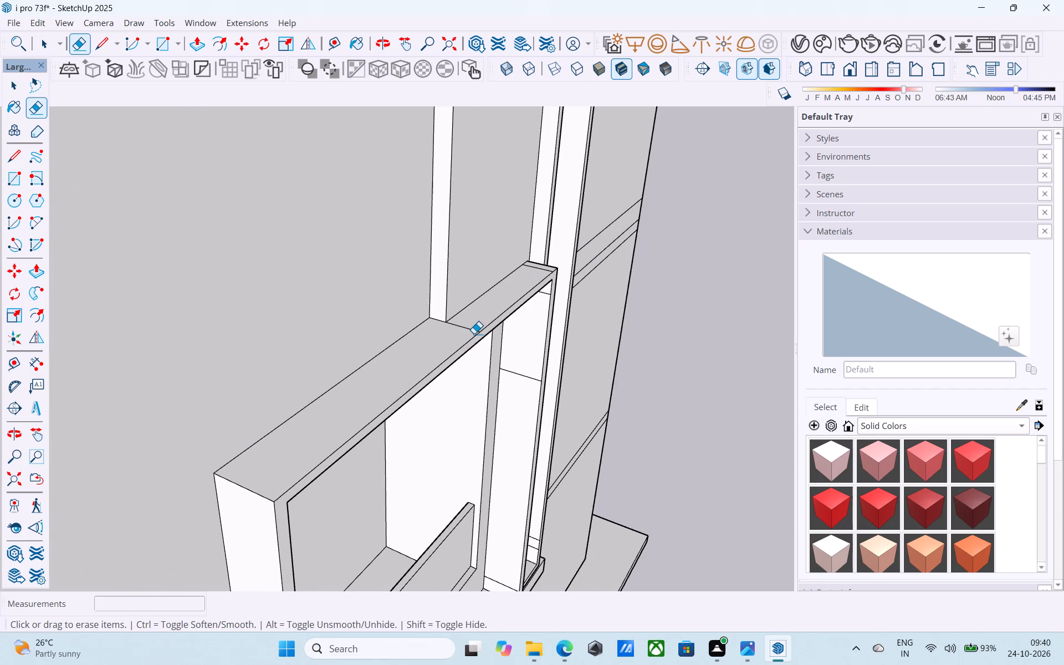
pyautogui.click(474, 334)
pyautogui.hotkey('ctrl', 'z')
pyautogui.scroll(4, 473, 330)
pyautogui.click(467, 325)
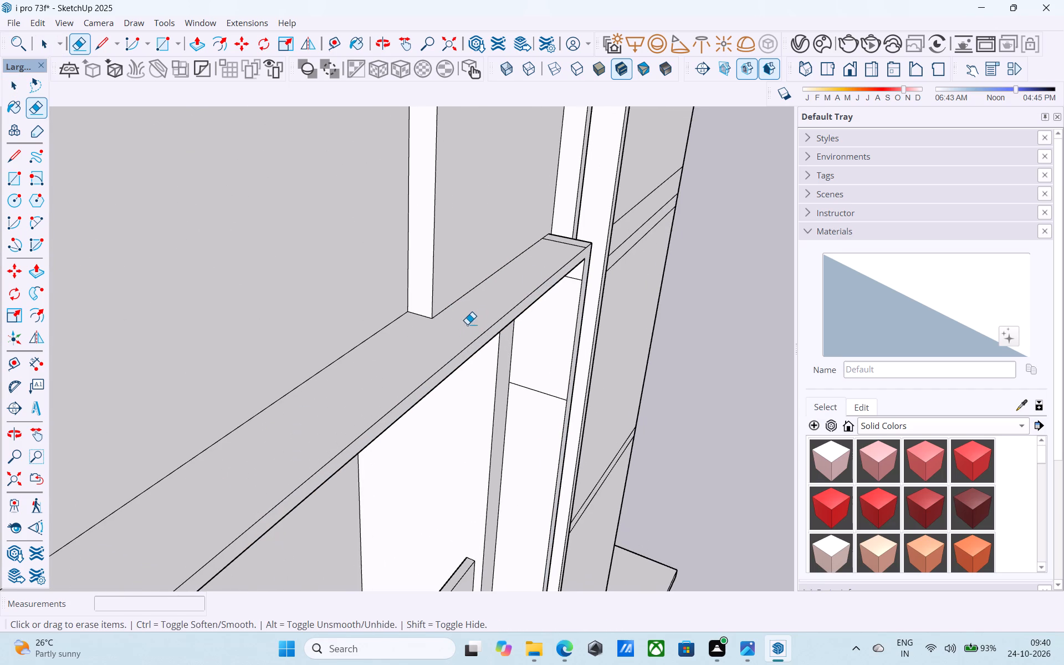
pyautogui.moveTo(603, 210); pyautogui.dragTo(343, 292, button='middle')
pyautogui.click(255, 368)
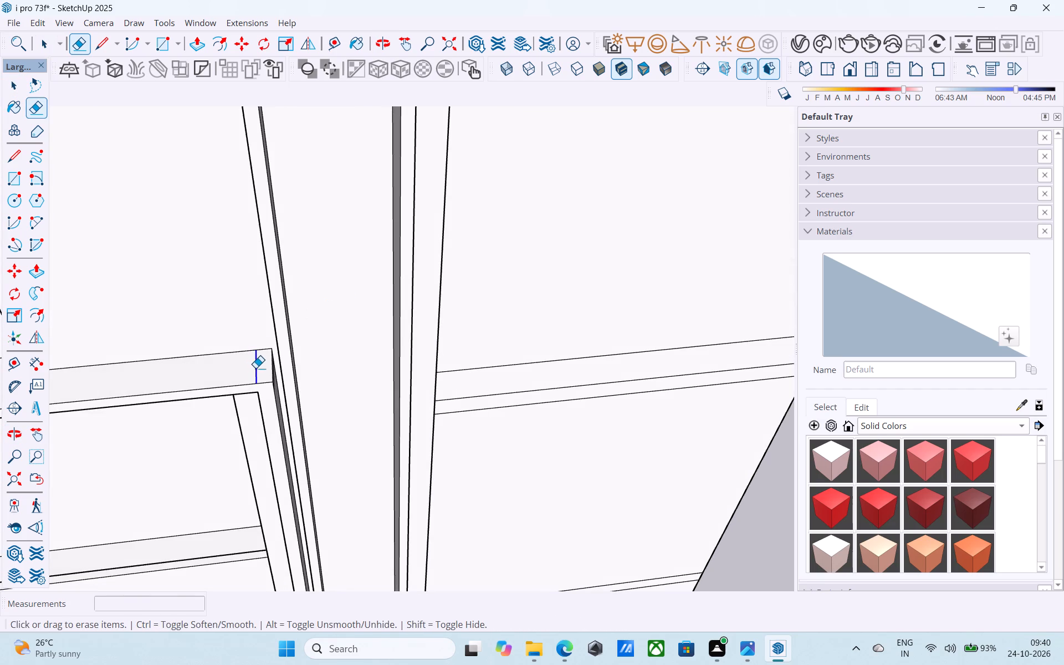
# Erase the leftover seam line on the window border's outer side face, at its upper corner beside the tall frame.
pyautogui.scroll(-10, 369, 293)
pyautogui.scroll(1, 382, 276)
pyautogui.scroll(-1, 382, 280)
pyautogui.moveTo(363, 327); pyautogui.dragTo(166, 179, button='middle')
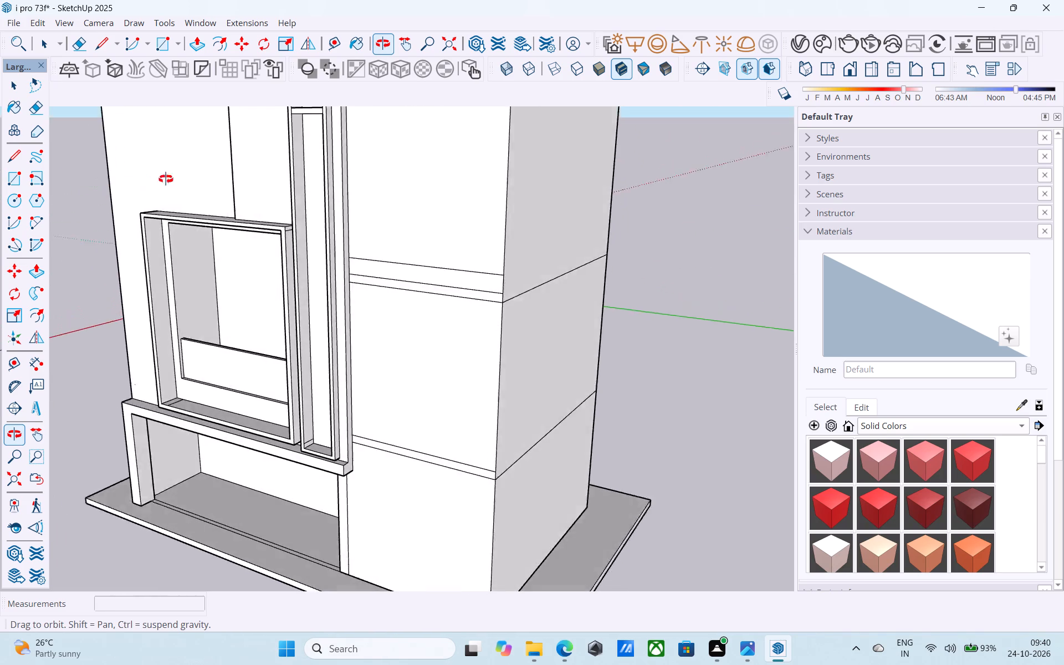
pyautogui.moveTo(166, 179); pyautogui.dragTo(173, 177, button='middle')
pyautogui.scroll(15, 244, 230)
pyautogui.click(337, 212)
pyautogui.scroll(-5, 337, 211)
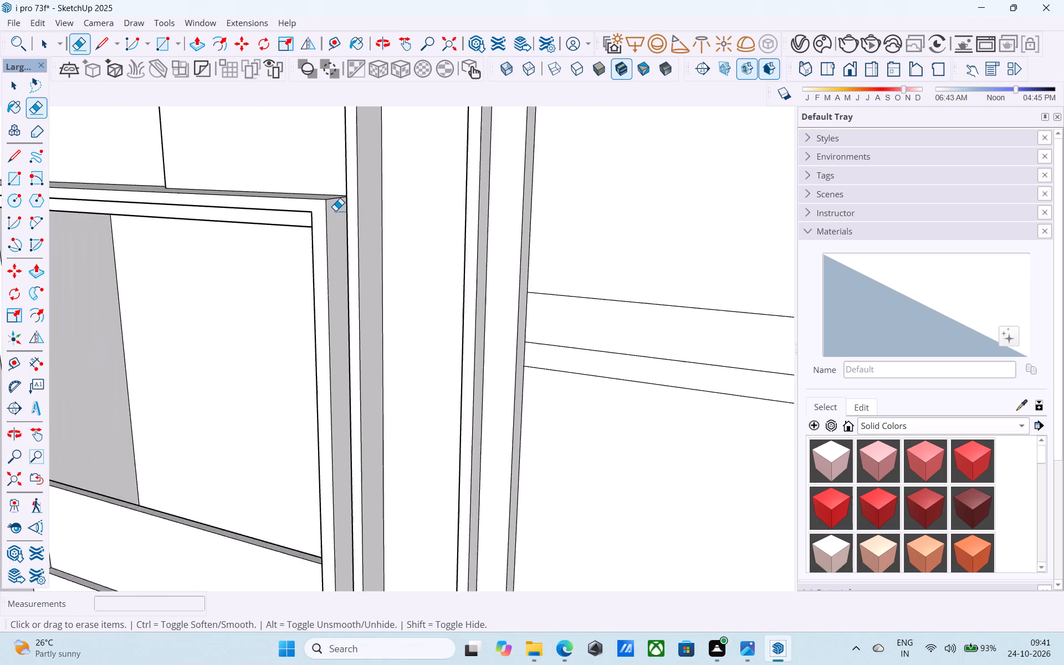
# Erase the leftover seam lines on the tall frame's inner side near its base and inside the window border's far lower corner.
pyautogui.scroll(-11, 335, 211)
pyautogui.scroll(14, 355, 461)
pyautogui.click(342, 427)
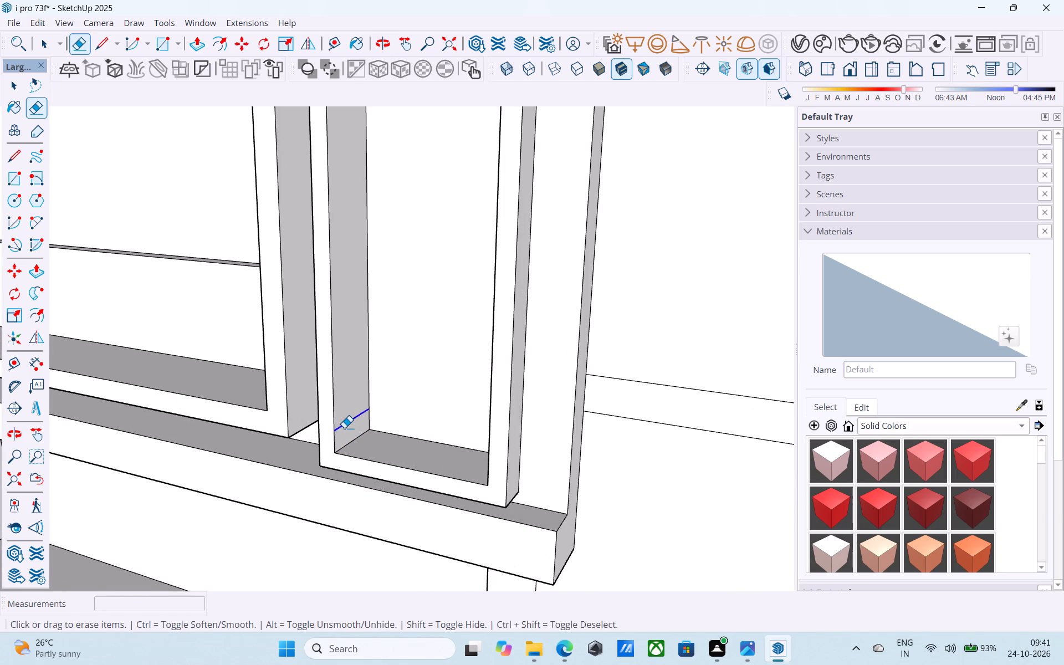
pyautogui.scroll(-10, 375, 411)
pyautogui.scroll(1, 412, 390)
pyautogui.scroll(-7, 413, 390)
pyautogui.moveTo(230, 367); pyautogui.dragTo(462, 456, button='middle')
pyautogui.scroll(2, 310, 487)
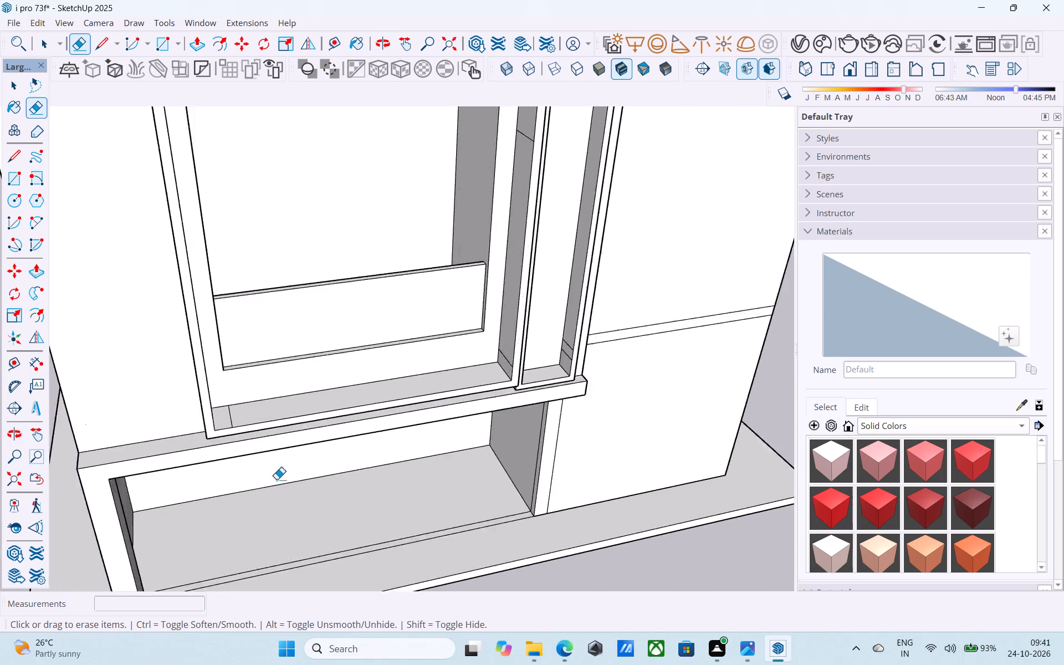
pyautogui.scroll(8, 277, 479)
pyautogui.click(191, 369)
# Erase the leftover seam line across the upper part of the window border's inner side face, beside the tall frame.
pyautogui.scroll(-10, 188, 369)
pyautogui.moveTo(415, 314); pyautogui.dragTo(567, 286, button='middle')
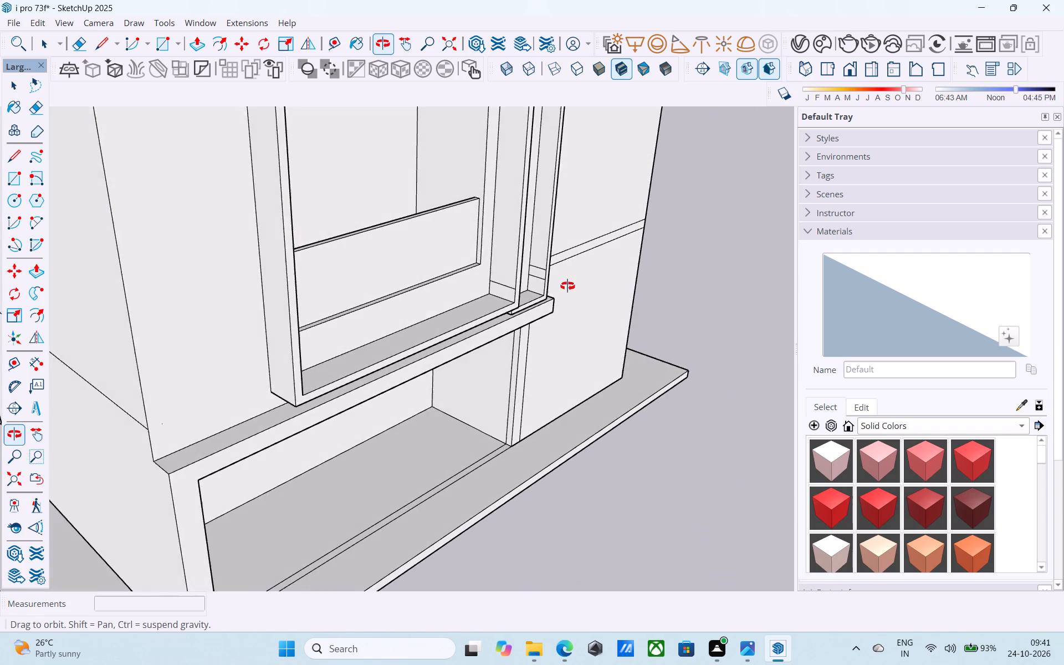
pyautogui.moveTo(567, 286); pyautogui.dragTo(455, 393, button='middle')
pyautogui.keyDown('shift'); pyautogui.moveTo(493, 310); pyautogui.dragTo(397, 488, button='middle'); pyautogui.keyUp('shift')
pyautogui.keyDown('shift'); pyautogui.scroll(-1, 493, 314); pyautogui.keyUp('shift')
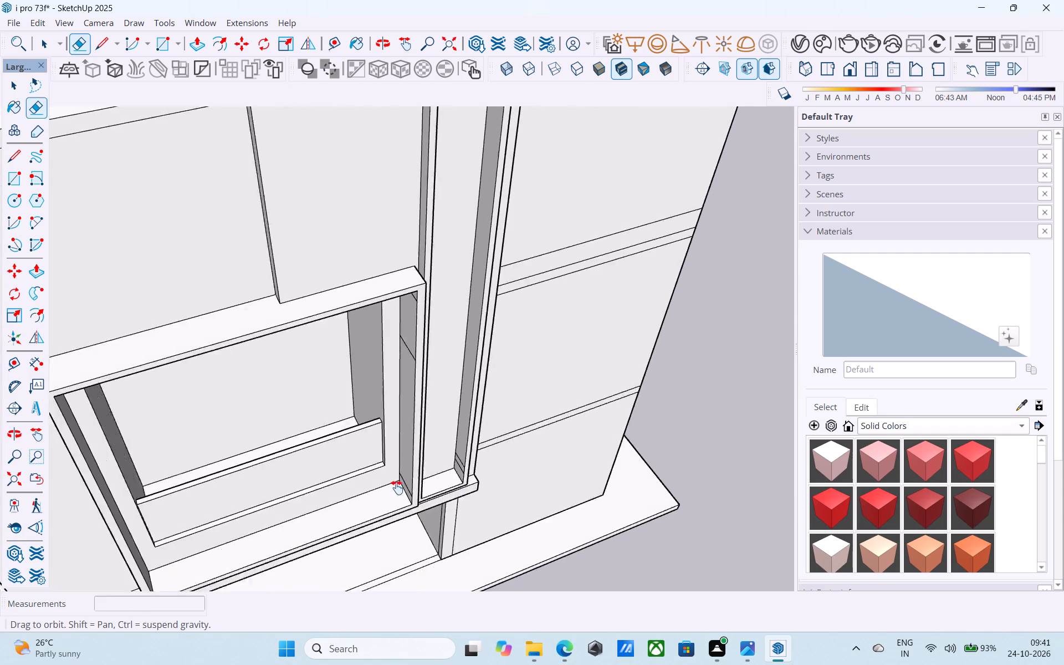
pyautogui.keyDown('shift'); pyautogui.moveTo(397, 488); pyautogui.dragTo(523, 418, button='middle'); pyautogui.keyUp('shift')
pyautogui.click(458, 337)
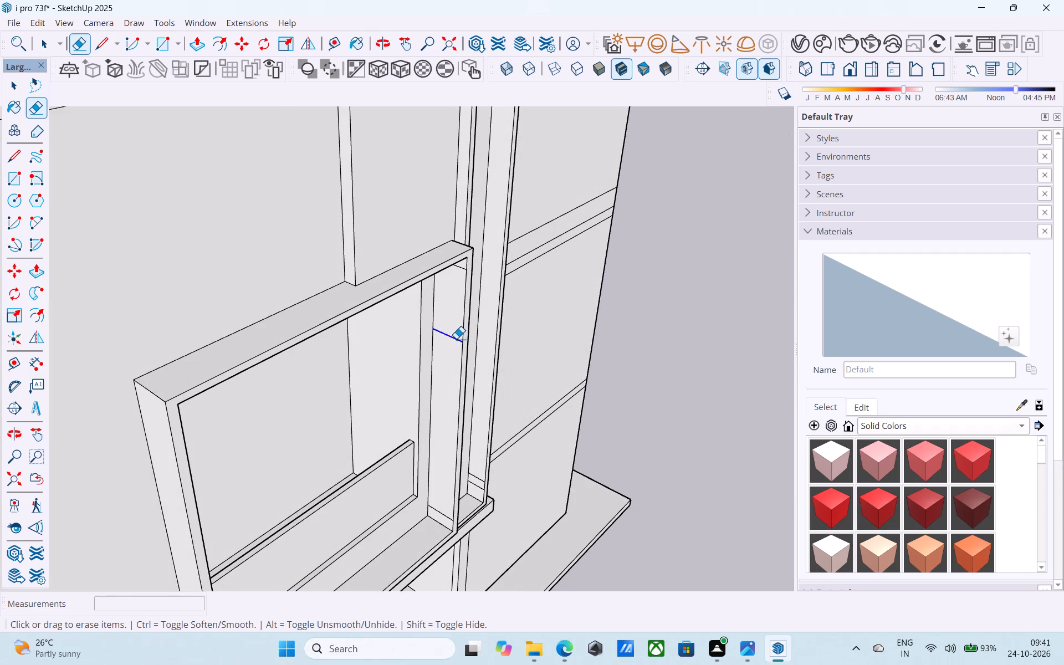
pyautogui.keyDown('shift'); pyautogui.moveTo(454, 320); pyautogui.dragTo(464, 278, button='middle'); pyautogui.keyUp('shift')
pyautogui.scroll(5, 463, 273)
pyautogui.moveTo(464, 265); pyautogui.dragTo(468, 253)
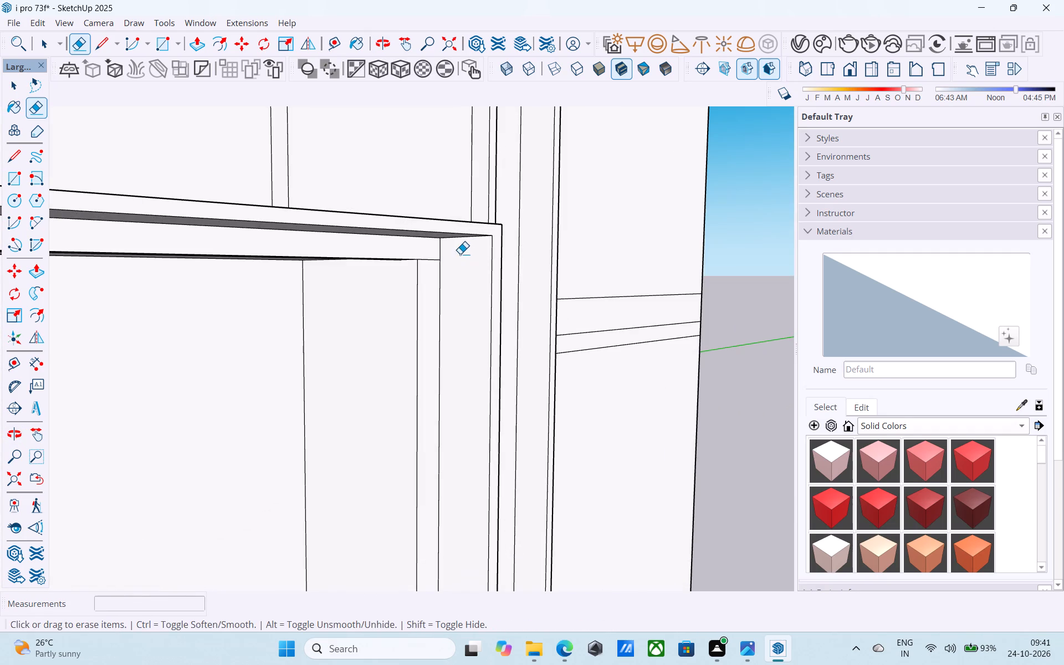
# Erase the short leftover edge between the window recess's upper corner and the border's inner side, beside the tall frame.
pyautogui.scroll(11, 444, 257)
pyautogui.moveTo(448, 274); pyautogui.dragTo(359, 292, button='middle')
pyautogui.click(350, 282)
pyautogui.moveTo(350, 282); pyautogui.dragTo(350, 281)
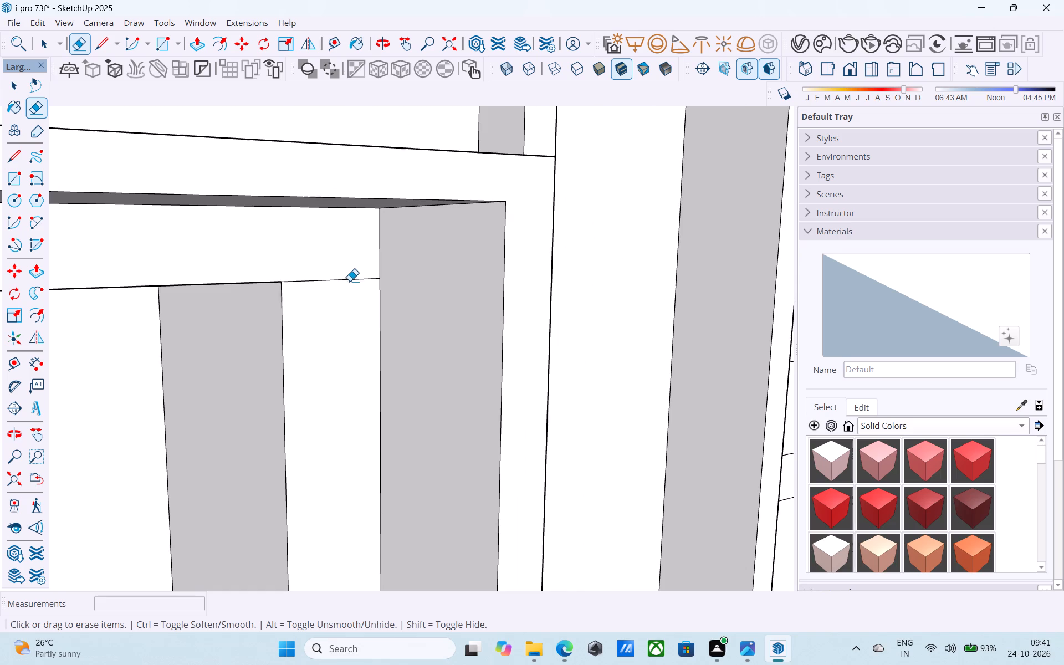
pyautogui.moveTo(350, 281); pyautogui.dragTo(347, 289)
pyautogui.scroll(-6, 347, 293)
pyautogui.moveTo(345, 288); pyautogui.dragTo(345, 308)
pyautogui.scroll(-12, 357, 305)
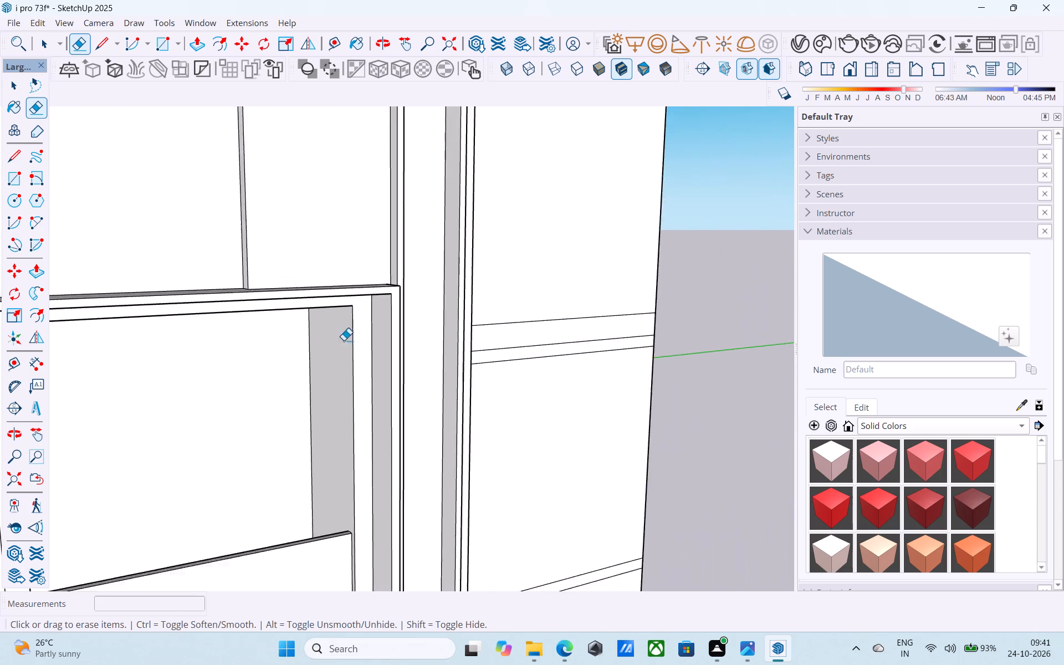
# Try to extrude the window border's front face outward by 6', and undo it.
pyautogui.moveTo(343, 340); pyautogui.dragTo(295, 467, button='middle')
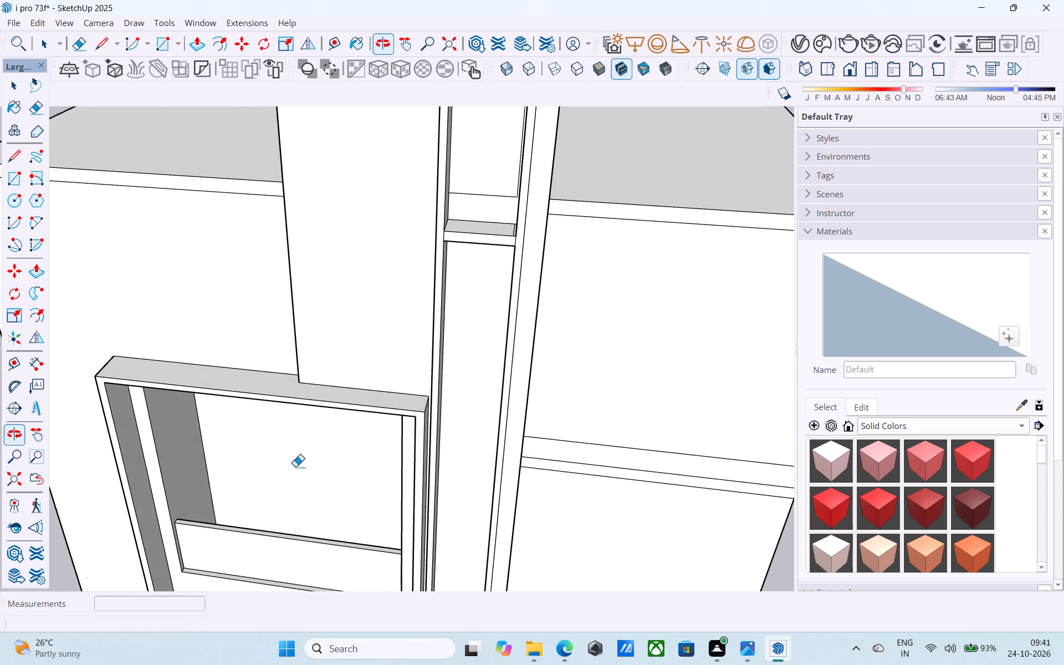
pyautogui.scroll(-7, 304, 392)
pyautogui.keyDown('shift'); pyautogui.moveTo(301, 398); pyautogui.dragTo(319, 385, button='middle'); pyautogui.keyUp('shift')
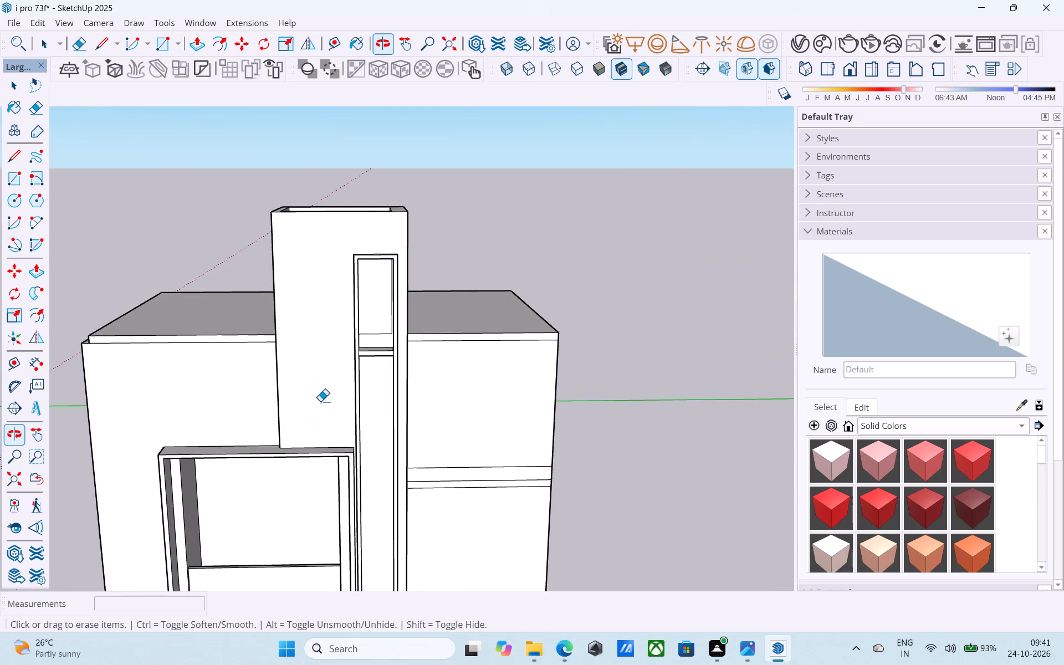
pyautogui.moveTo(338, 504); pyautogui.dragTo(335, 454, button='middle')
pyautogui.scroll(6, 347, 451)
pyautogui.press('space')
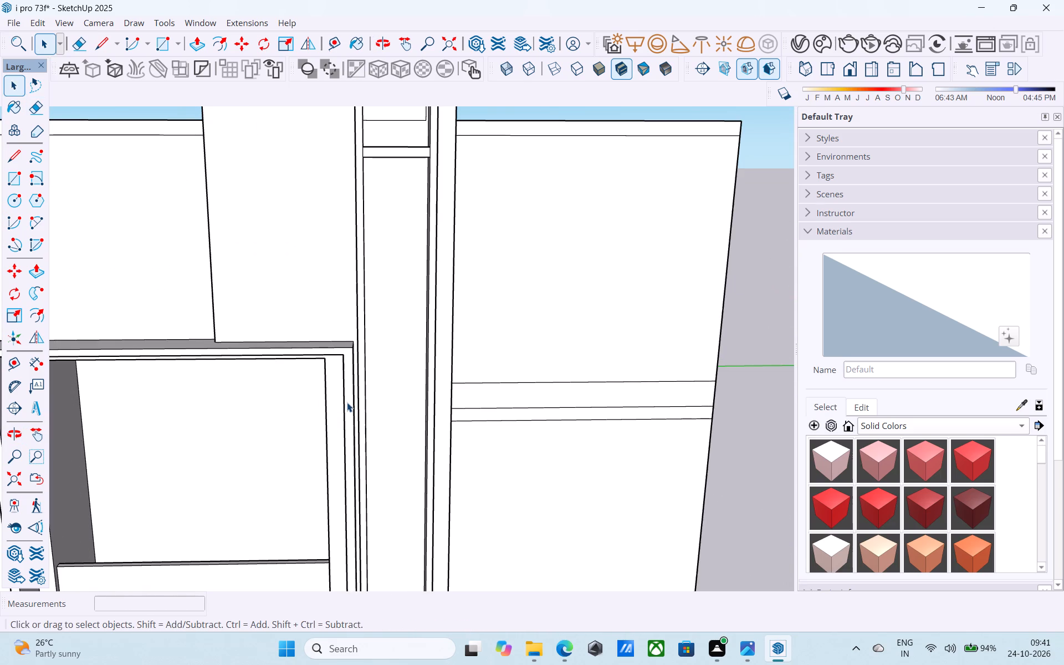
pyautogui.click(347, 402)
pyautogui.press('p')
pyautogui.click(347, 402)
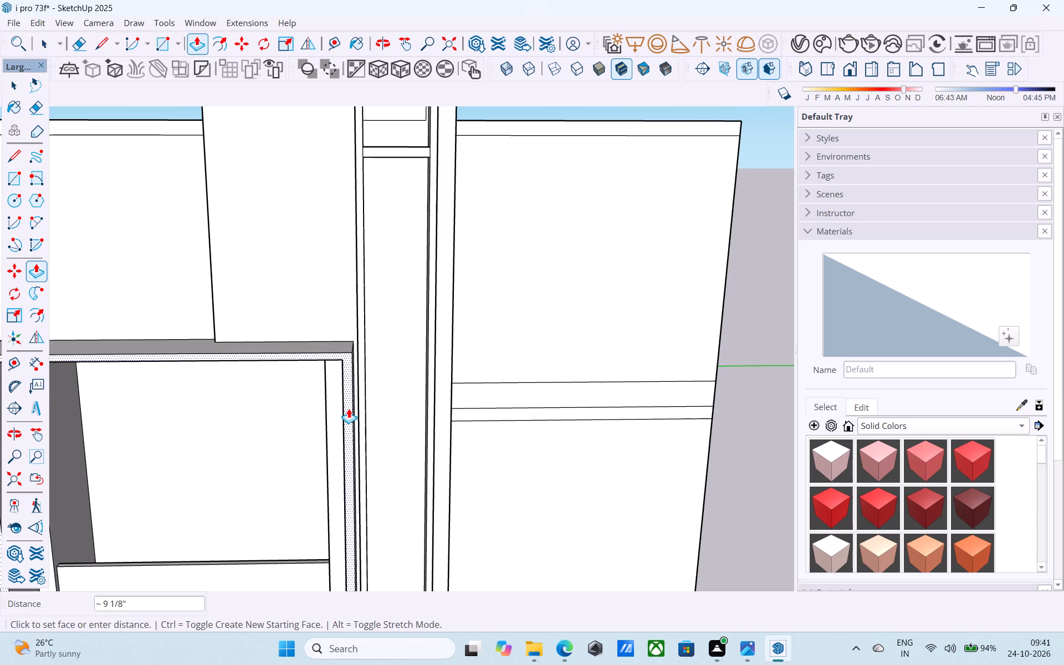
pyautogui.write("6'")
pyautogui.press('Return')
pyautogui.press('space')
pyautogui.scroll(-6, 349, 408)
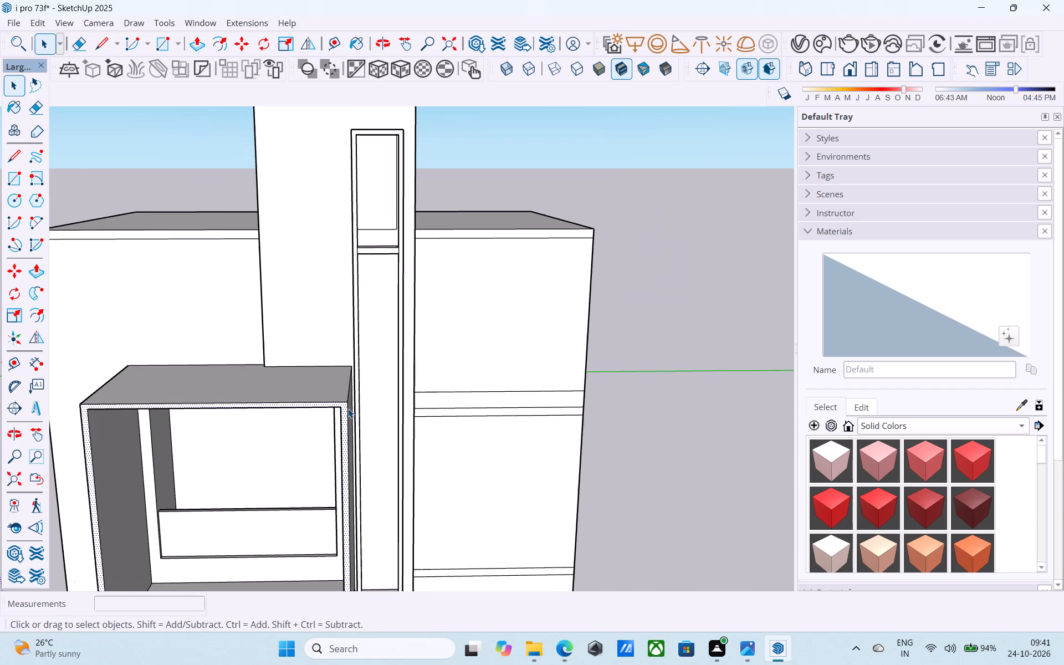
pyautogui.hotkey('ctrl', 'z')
# Extrude the tall frame's front face outward by 6" with Push/Pull.
pyautogui.scroll(-4, 342, 404)
pyautogui.keyDown('shift'); pyautogui.moveTo(332, 402); pyautogui.dragTo(411, 576, button='middle'); pyautogui.keyUp('shift')
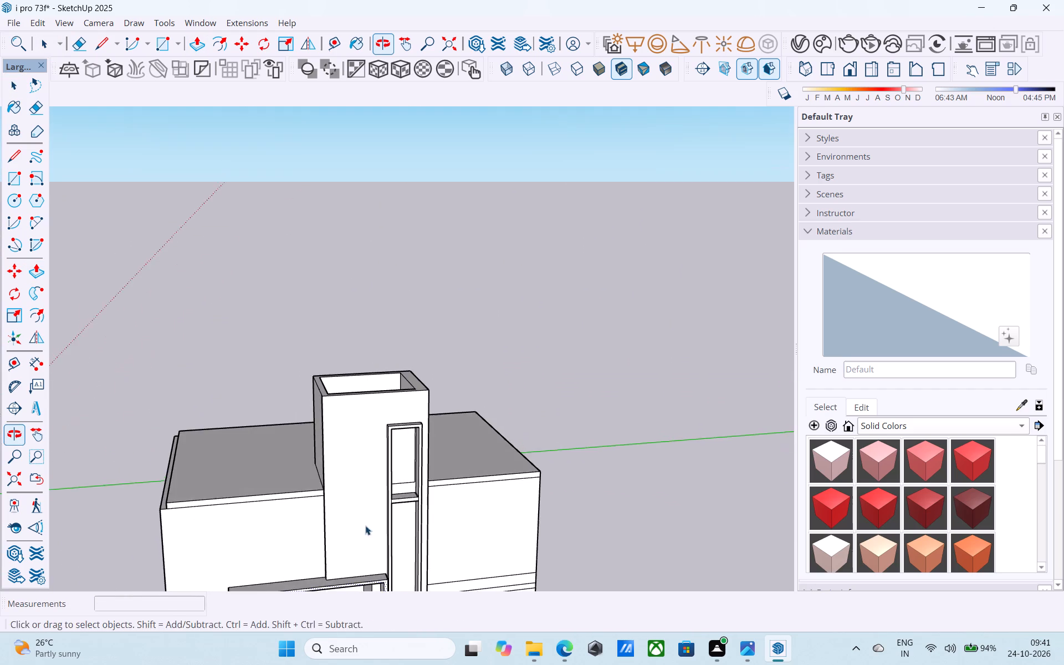
pyautogui.moveTo(341, 505); pyautogui.dragTo(337, 396, button='middle')
pyautogui.scroll(6, 342, 399)
pyautogui.scroll(-4, 395, 390)
pyautogui.keyDown('shift'); pyautogui.moveTo(378, 385); pyautogui.dragTo(46, 511, button='middle'); pyautogui.keyUp('shift')
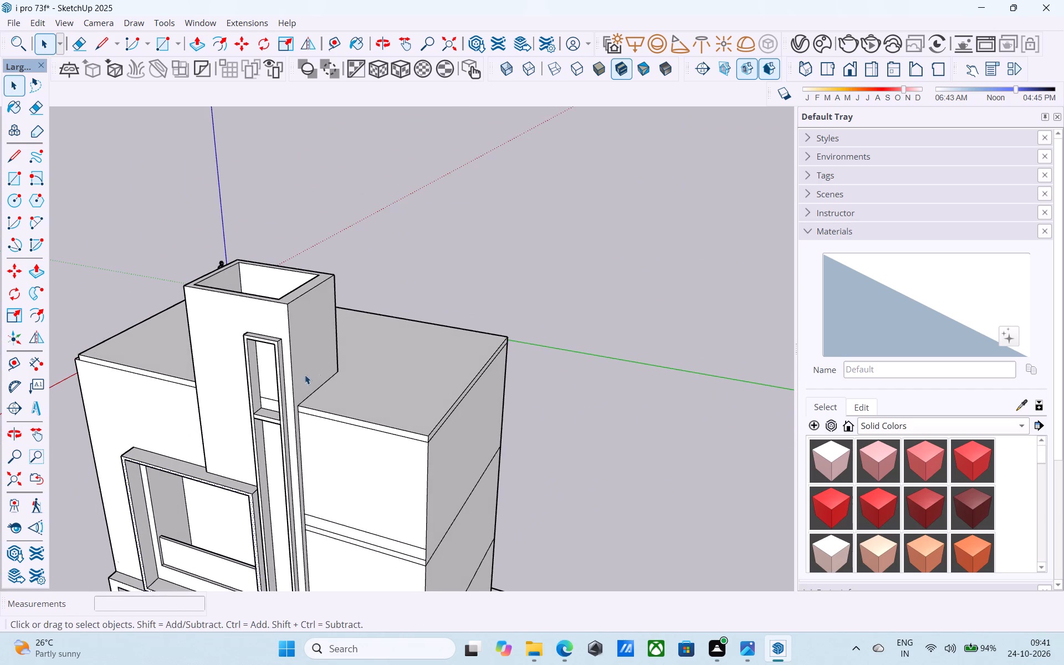
pyautogui.scroll(11, 278, 351)
pyautogui.click(273, 340)
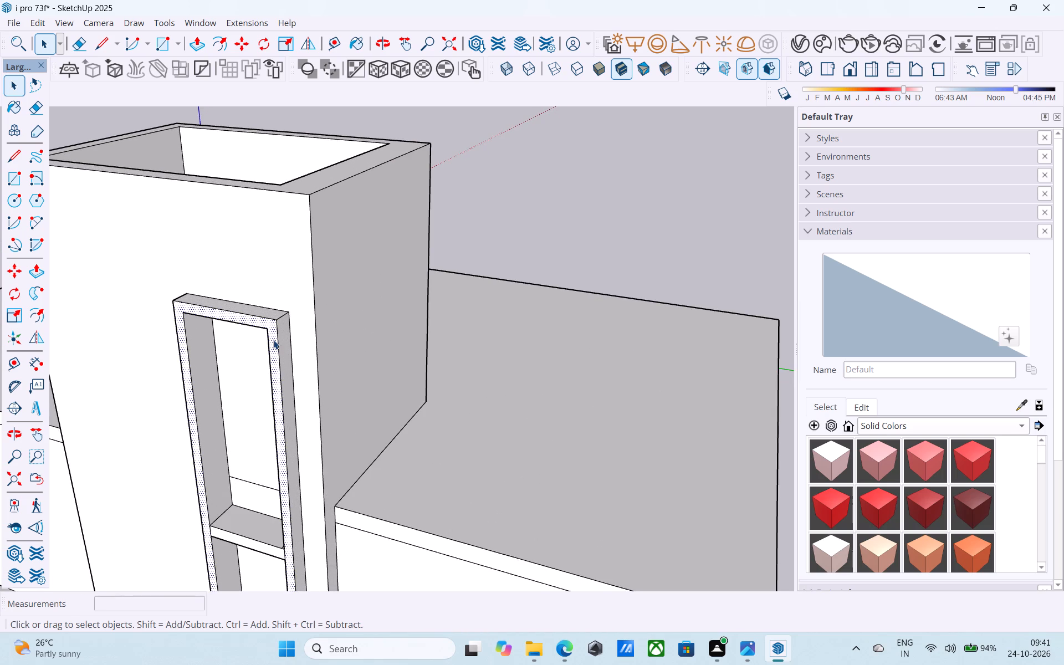
pyautogui.press('p')
pyautogui.click(272, 340)
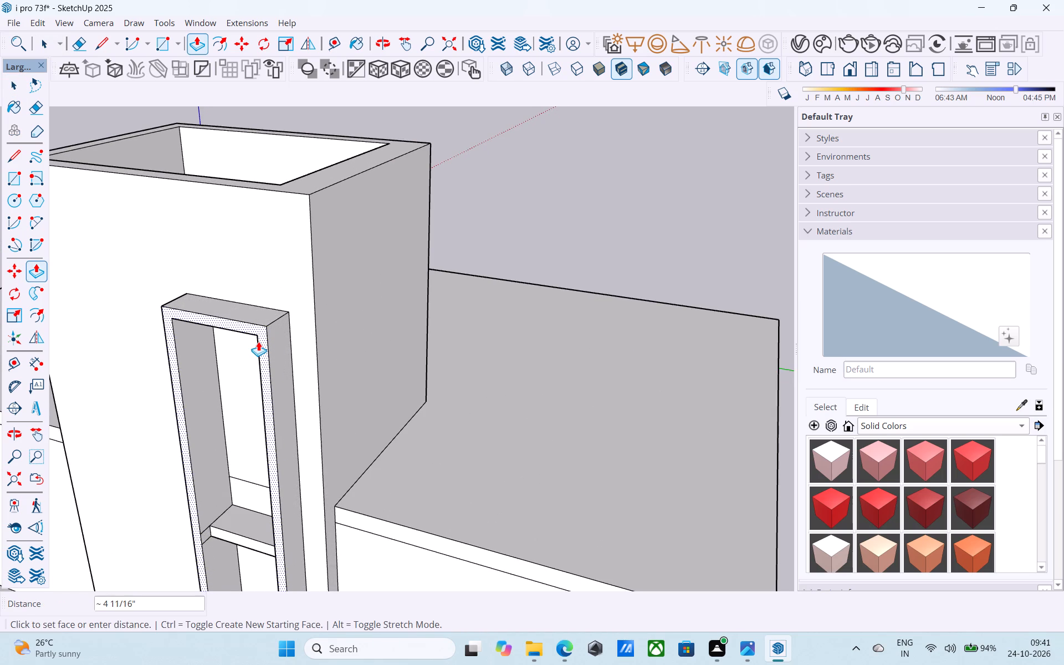
pyautogui.press('6')
pyautogui.hotkey('shift', '"')
pyautogui.press('Return')
pyautogui.press('space')
# Extrude the tower's front face outward by 6" above the window border and around the tall frame.
pyautogui.moveTo(258, 341); pyautogui.dragTo(528, 313, button='middle')
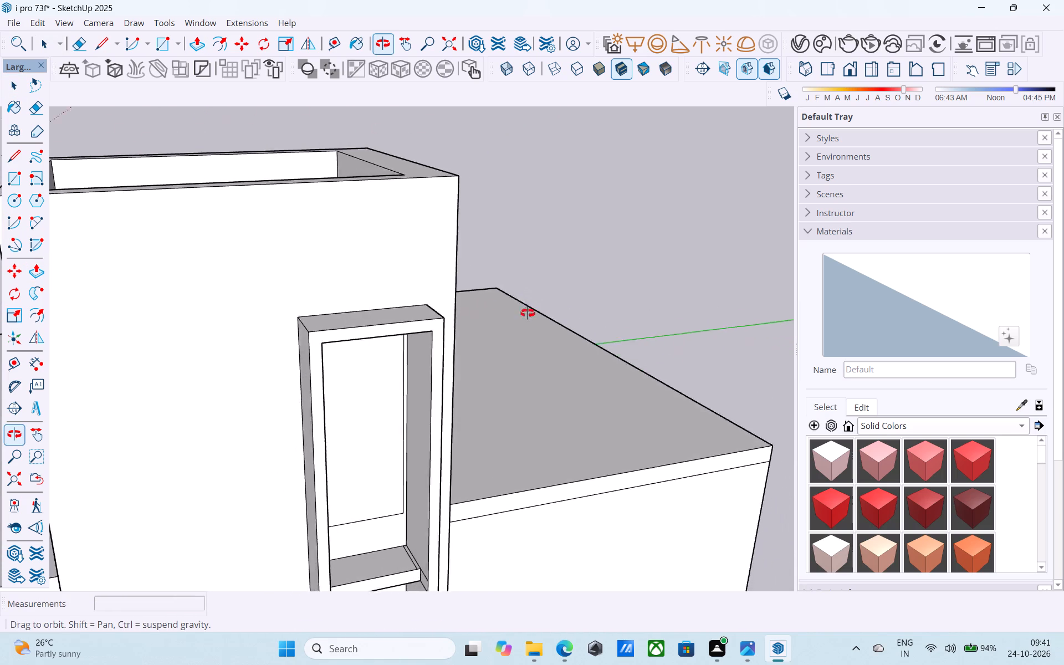
pyautogui.moveTo(528, 313); pyautogui.dragTo(536, 311, button='middle')
pyautogui.scroll(-8, 444, 306)
pyautogui.moveTo(340, 385); pyautogui.dragTo(358, 205, button='middle')
pyautogui.scroll(-1, 339, 385)
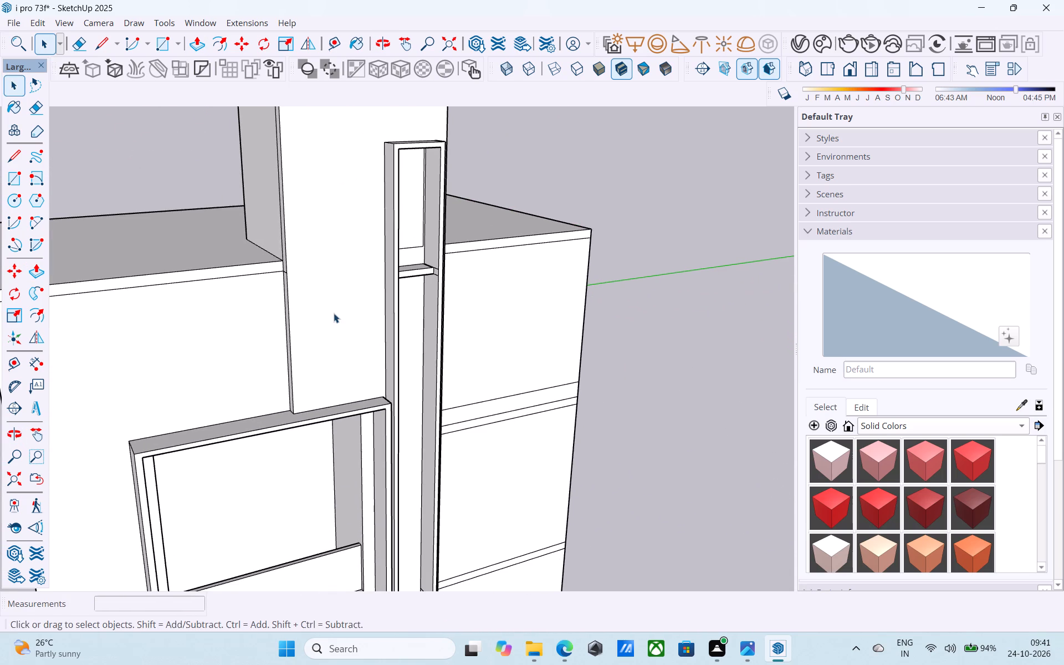
pyautogui.click(333, 313)
pyautogui.press('p')
pyautogui.click(329, 347)
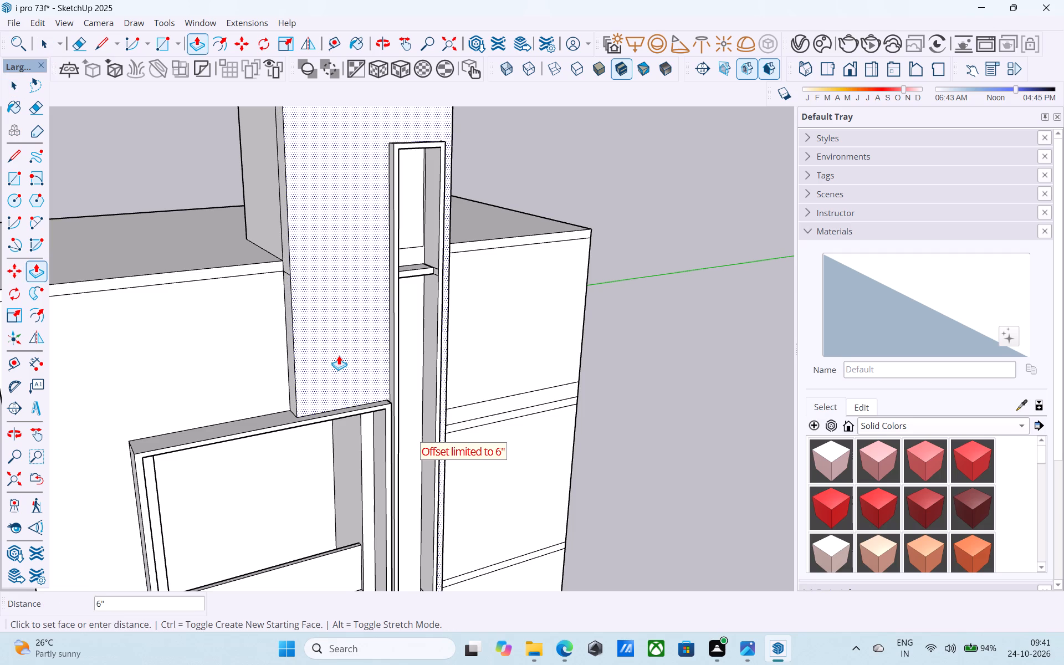
pyautogui.click(339, 355)
pyautogui.press('space')
# Examine the building's whole front facade from the front, from above and at eye level.
pyautogui.scroll(-7, 339, 355)
pyautogui.moveTo(338, 355); pyautogui.dragTo(181, 382, button='middle')
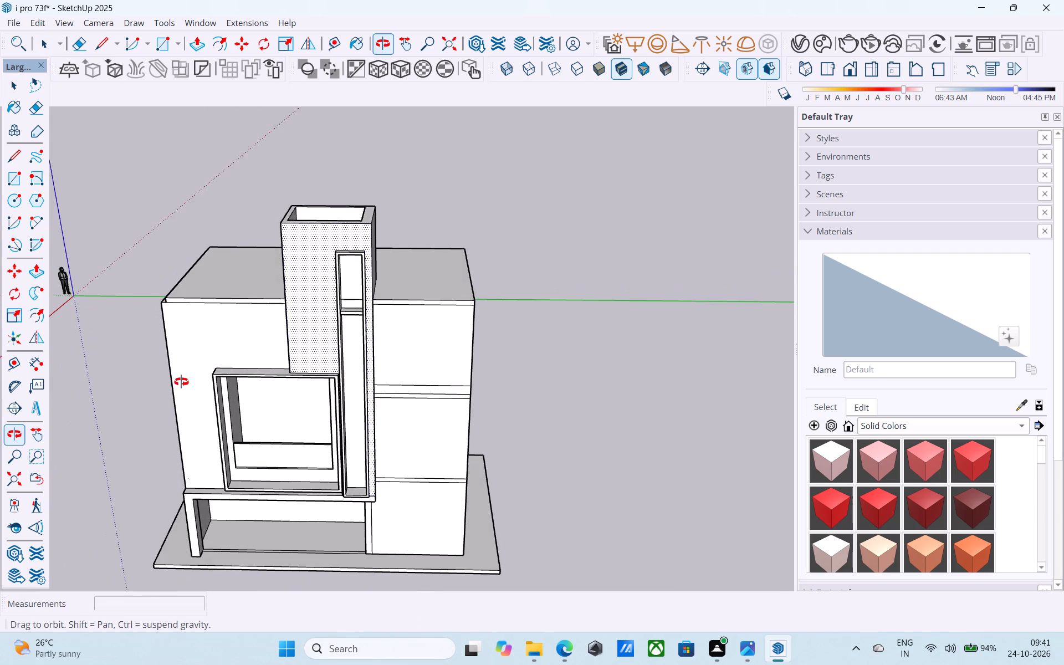
pyautogui.moveTo(181, 382); pyautogui.dragTo(245, 303, button='middle')
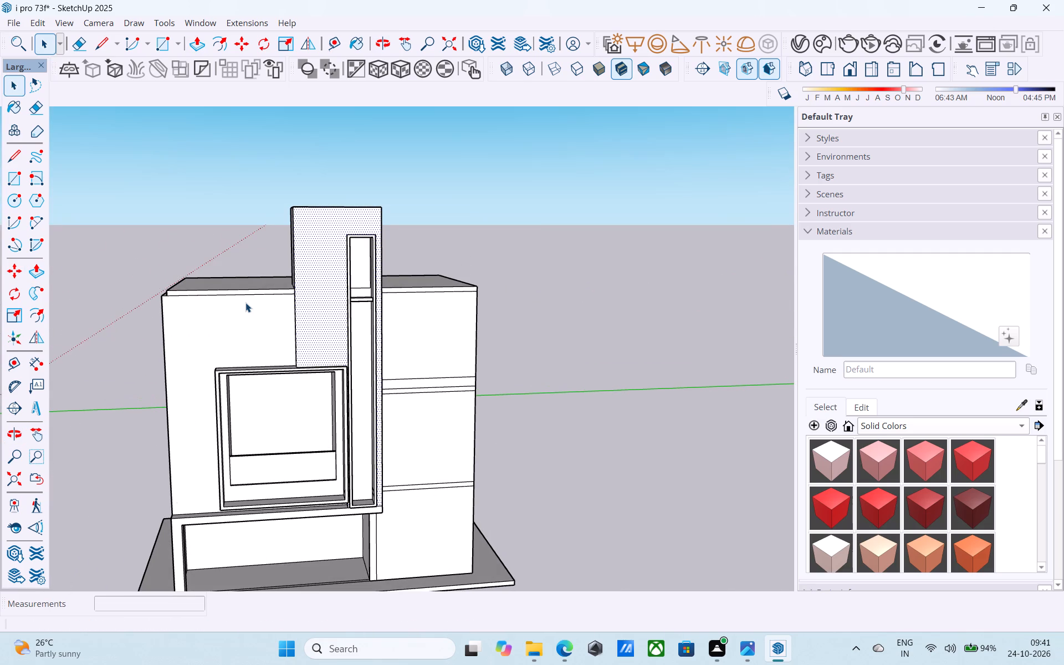
pyautogui.moveTo(245, 303); pyautogui.dragTo(232, 292, button='middle')
pyautogui.scroll(1, 232, 292)
pyautogui.scroll(-2, 239, 293)
pyautogui.scroll(1, 239, 293)
pyautogui.scroll(-4, 239, 293)
pyautogui.scroll(-3, 302, 320)
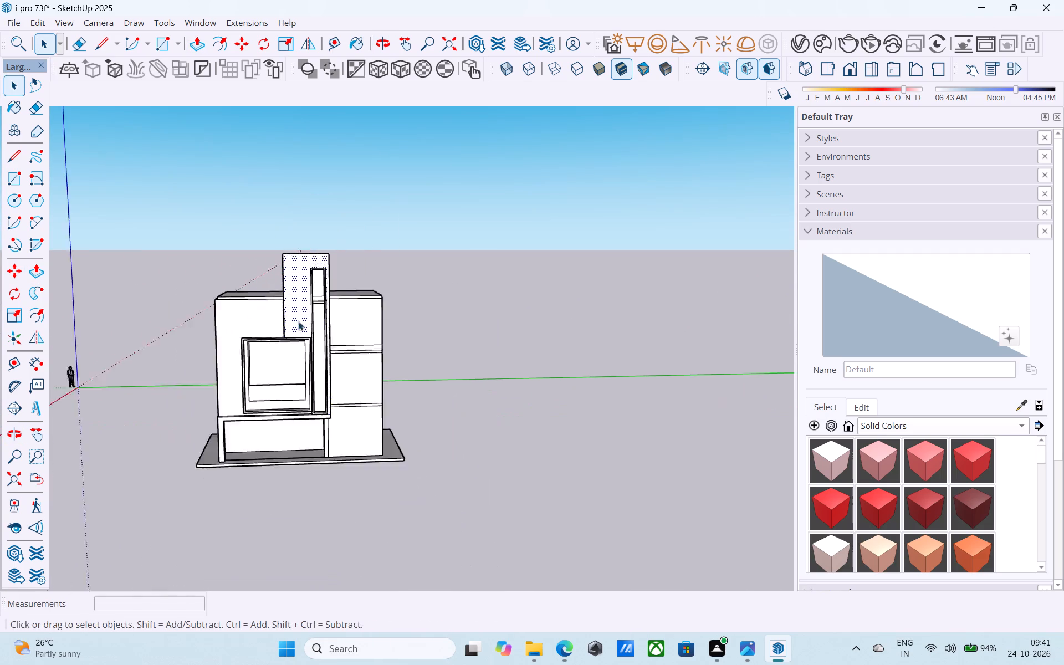
pyautogui.scroll(-3, 298, 321)
pyautogui.moveTo(297, 324); pyautogui.dragTo(280, 314, button='middle')
# Pull the thin floor strip below the upper storey's plain wall outward into a shallow ledge beside the tall frame.
pyautogui.scroll(8, 366, 376)
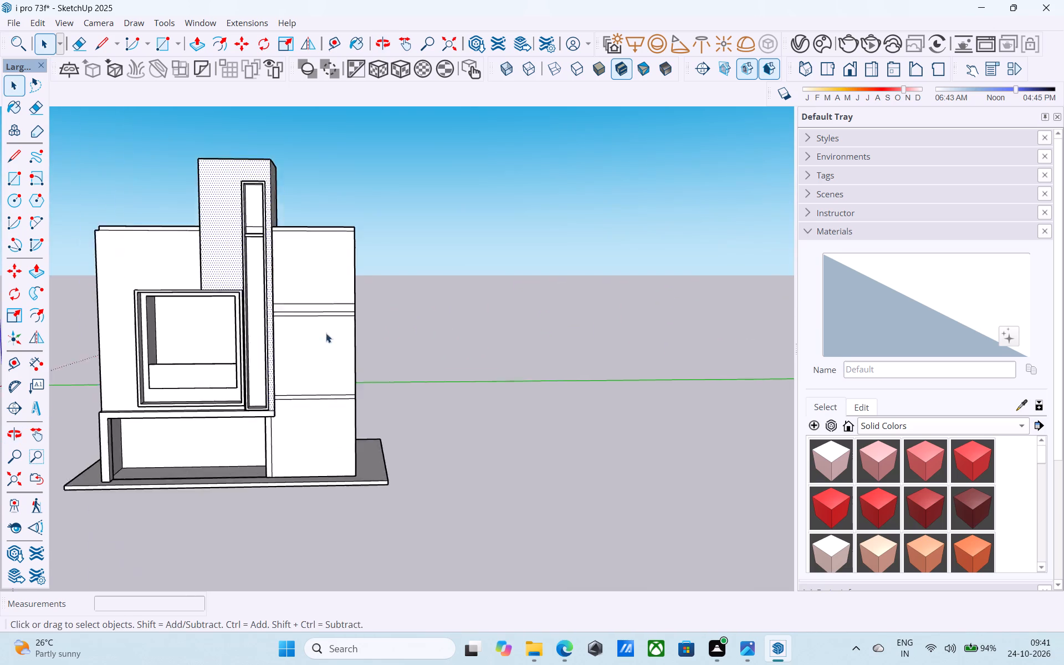
pyautogui.scroll(11, 326, 333)
pyautogui.click(303, 305)
pyautogui.press('p')
pyautogui.click(303, 305)
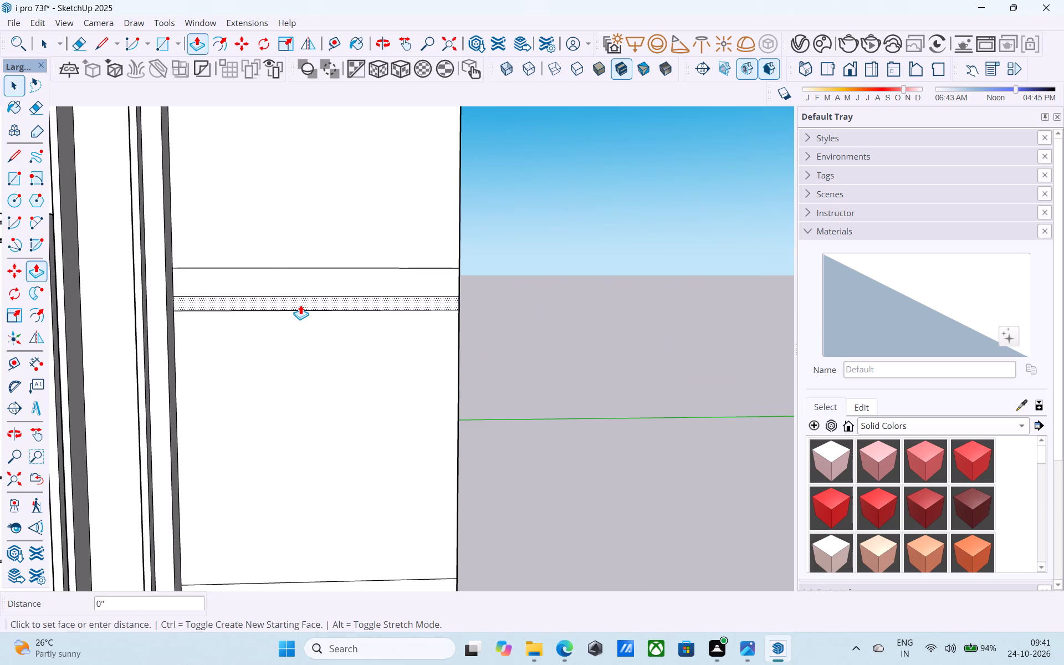
pyautogui.click(290, 307)
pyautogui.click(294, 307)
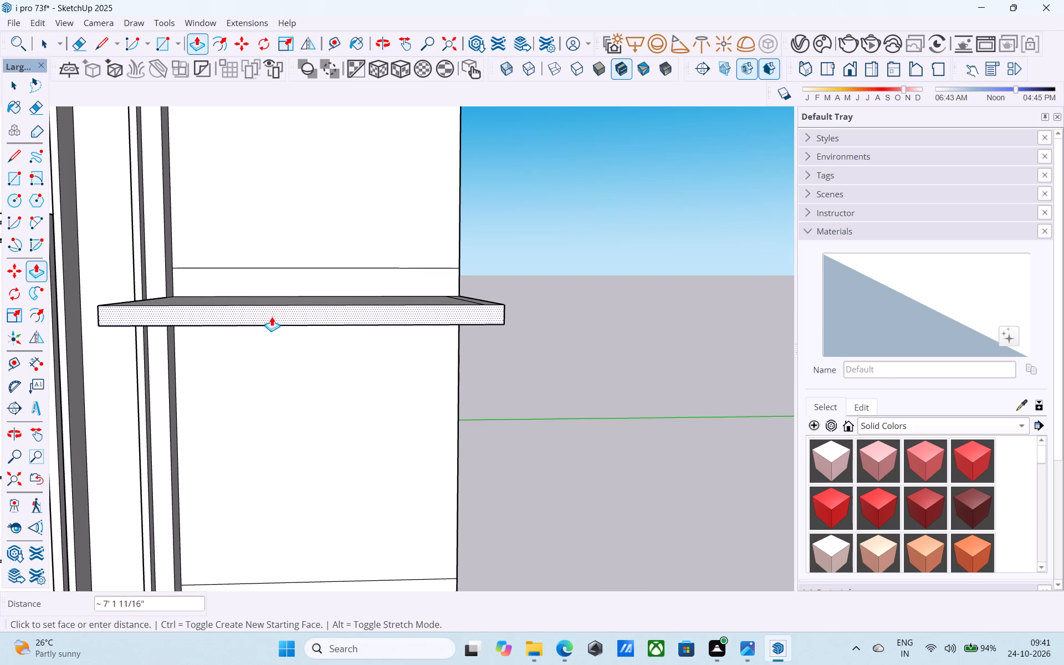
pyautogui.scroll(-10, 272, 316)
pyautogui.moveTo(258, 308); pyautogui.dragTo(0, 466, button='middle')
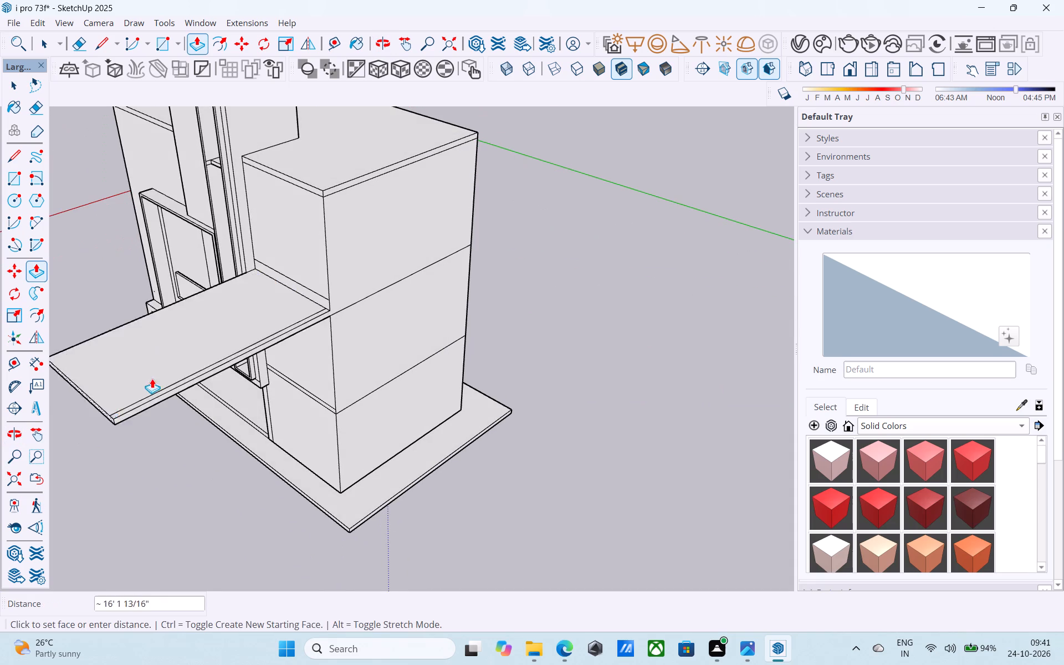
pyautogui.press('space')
# Offset the outline of the upper-storey wall face above the new ledge inward by 1'.
pyautogui.scroll(5, 291, 248)
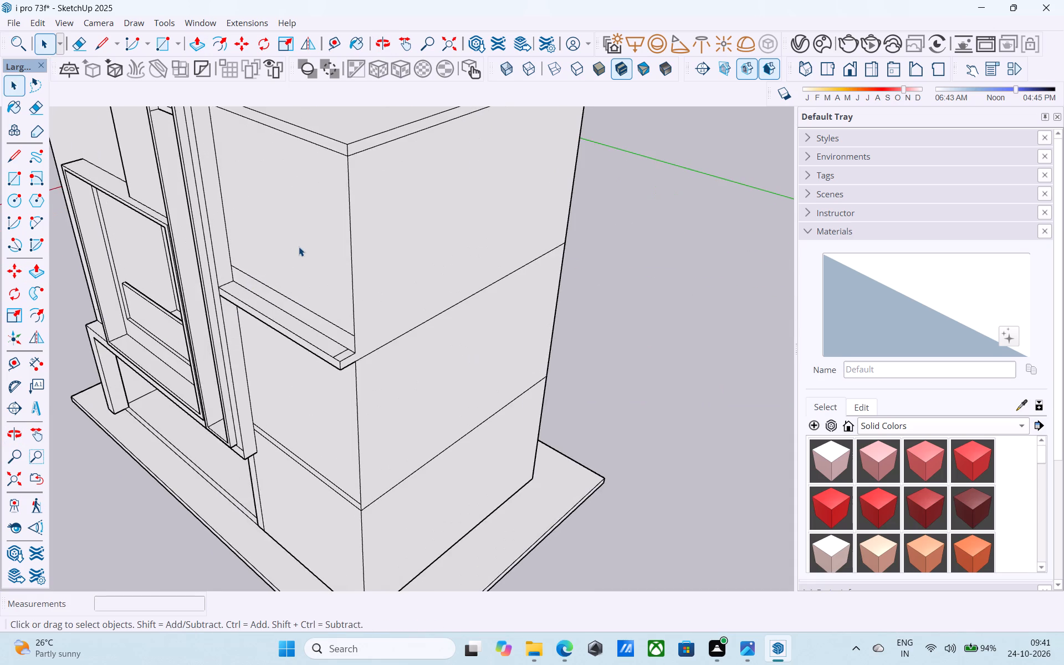
pyautogui.scroll(-2, 299, 247)
pyautogui.moveTo(299, 247); pyautogui.dragTo(471, 250, button='middle')
pyautogui.press('f')
pyautogui.click(438, 249)
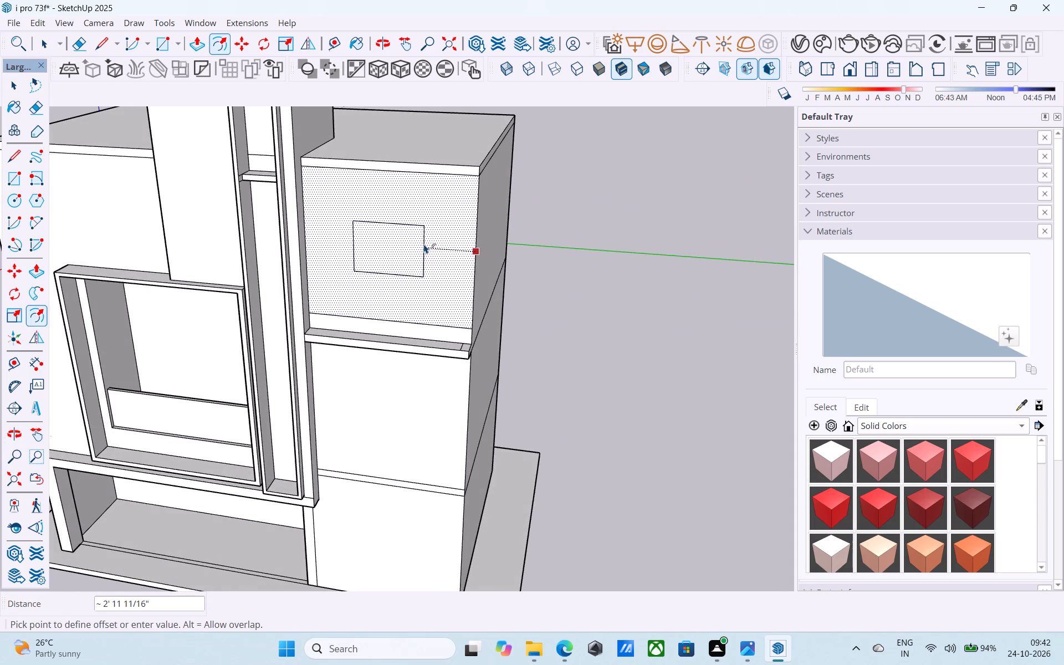
pyautogui.write("1'")
pyautogui.press('Return')
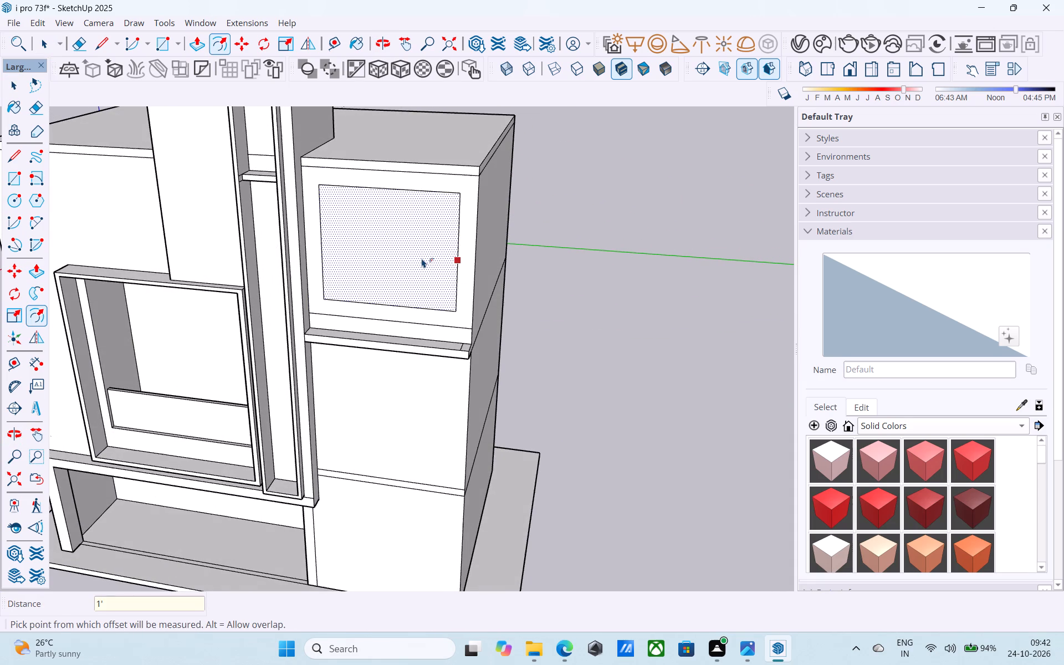
# Push the offset panel on the upper-storey wall inward to form a window recess above the ledge.
pyautogui.press('space')
pyautogui.click(422, 258)
pyautogui.press('p')
pyautogui.click(422, 258)
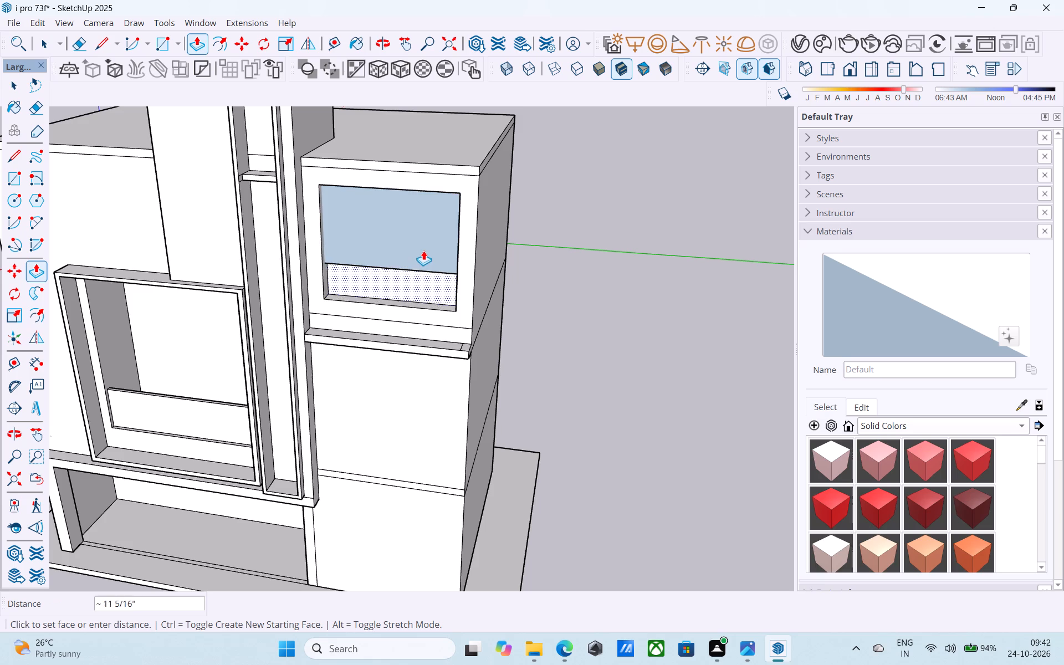
pyautogui.scroll(5, 423, 244)
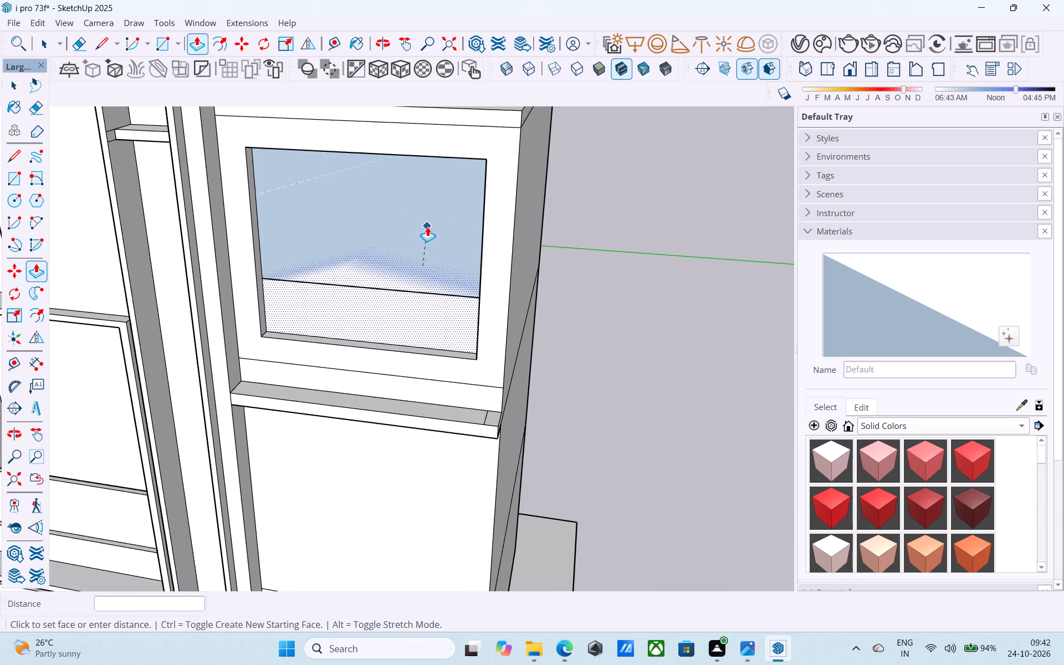
pyautogui.click(427, 227)
pyautogui.press('space')
# Delete the upper rear face inside the new window recess to open it to the interior.
pyautogui.click(427, 227)
pyautogui.press('Delete')
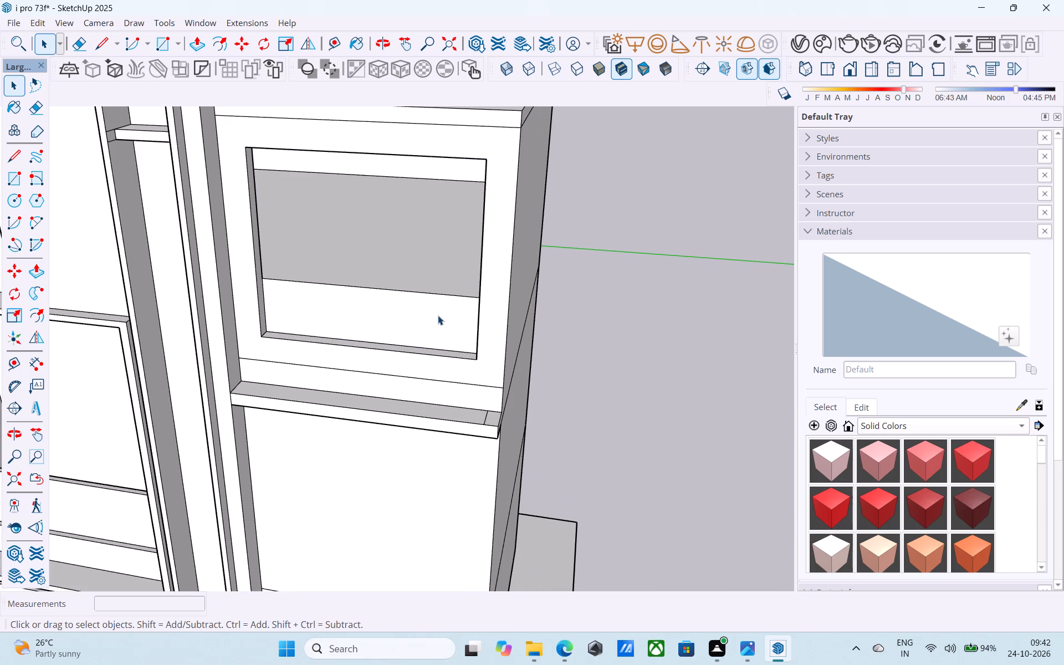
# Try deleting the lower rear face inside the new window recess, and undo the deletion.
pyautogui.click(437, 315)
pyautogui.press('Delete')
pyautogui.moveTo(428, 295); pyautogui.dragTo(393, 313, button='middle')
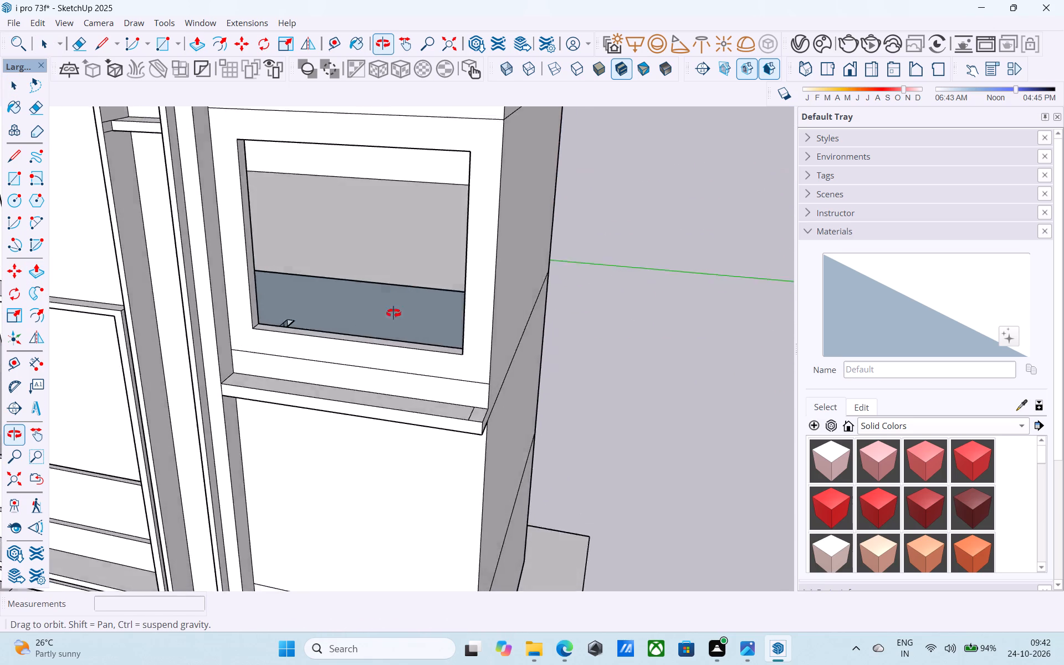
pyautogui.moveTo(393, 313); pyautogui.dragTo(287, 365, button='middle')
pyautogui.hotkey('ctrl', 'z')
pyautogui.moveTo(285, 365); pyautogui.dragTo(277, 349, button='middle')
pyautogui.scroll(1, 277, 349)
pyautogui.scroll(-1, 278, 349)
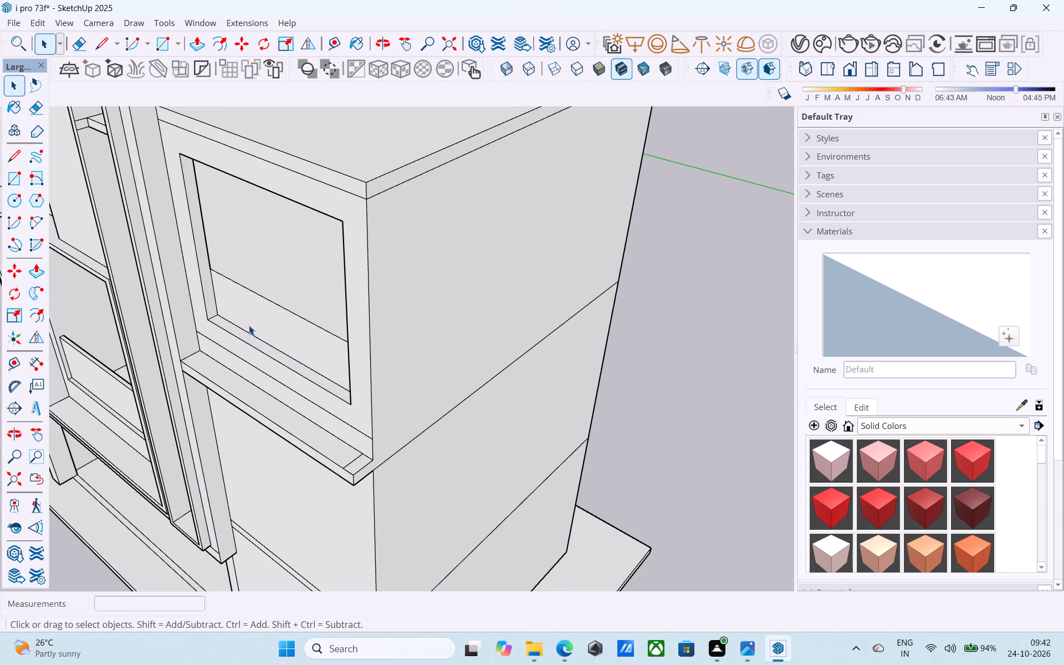
# Draw a 17' line across the interior floor from the window opening's inner corner to the back edge.
pyautogui.press('l')
pyautogui.click(220, 314)
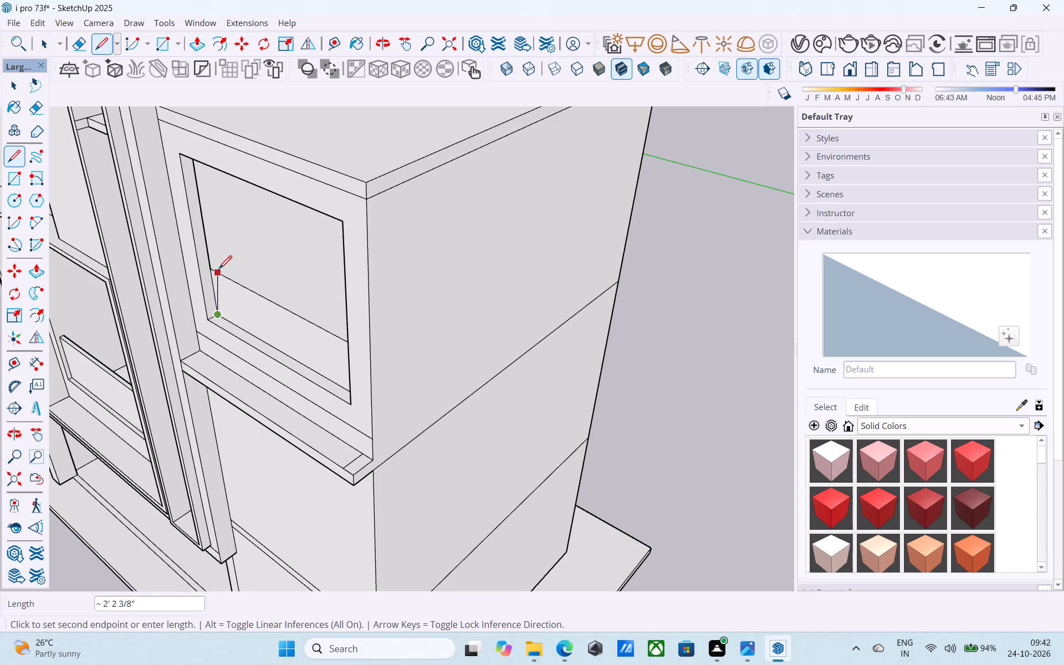
pyautogui.click(217, 267)
pyautogui.click(214, 267)
pyautogui.scroll(-3, 300, 192)
pyautogui.moveTo(300, 192); pyautogui.dragTo(408, 251, button='middle')
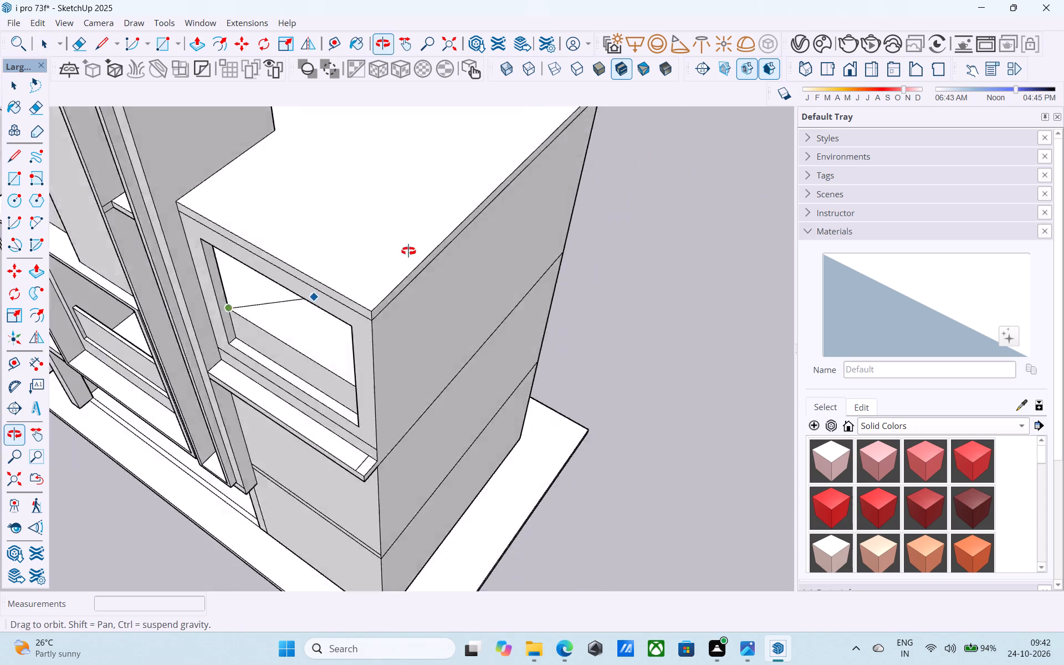
pyautogui.moveTo(408, 251); pyautogui.dragTo(462, 122, button='middle')
pyautogui.scroll(5, 372, 199)
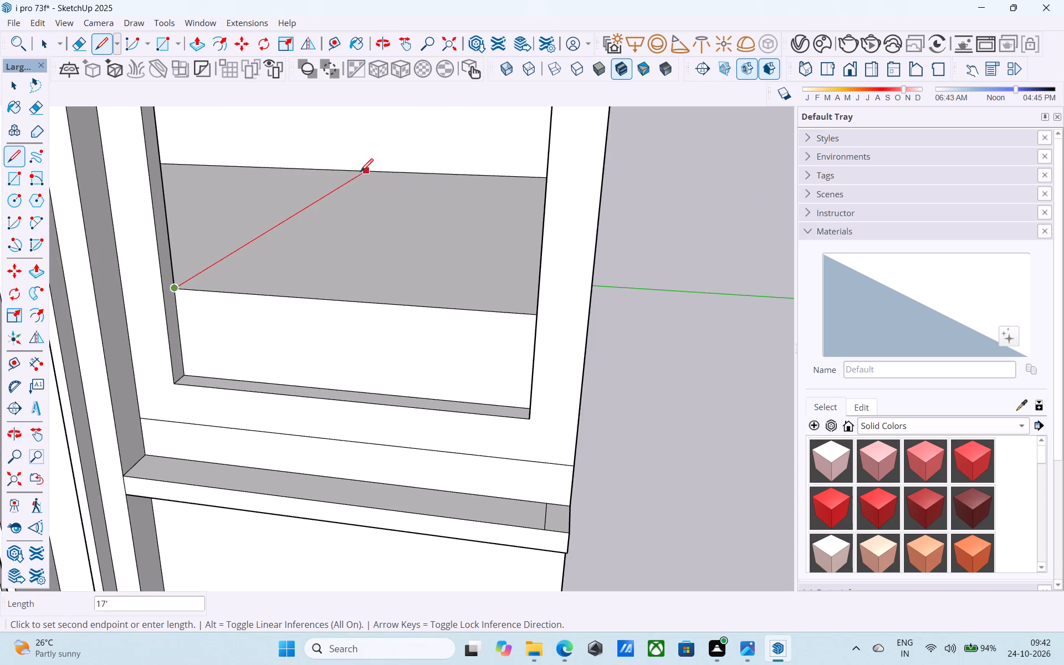
pyautogui.click(360, 173)
# Push the larger section of the divided interior floor down to the bottom of the window opening.
pyautogui.moveTo(360, 174); pyautogui.dragTo(397, 166, button='middle')
pyautogui.press('space')
pyautogui.click(404, 226)
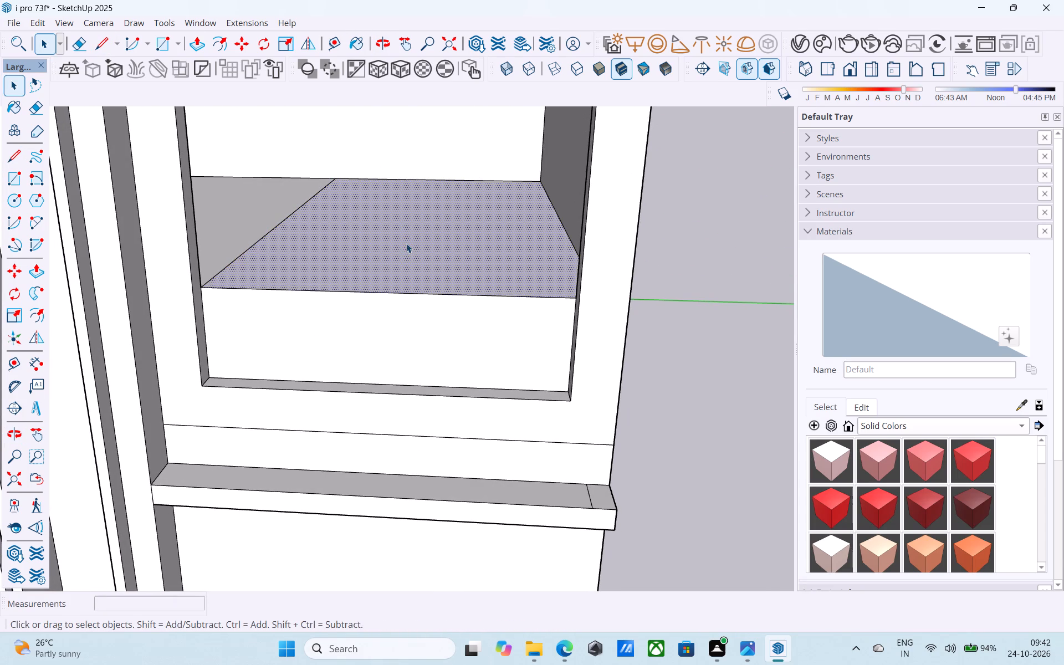
pyautogui.press('p')
pyautogui.click(406, 247)
pyautogui.click(396, 372)
pyautogui.press('space')
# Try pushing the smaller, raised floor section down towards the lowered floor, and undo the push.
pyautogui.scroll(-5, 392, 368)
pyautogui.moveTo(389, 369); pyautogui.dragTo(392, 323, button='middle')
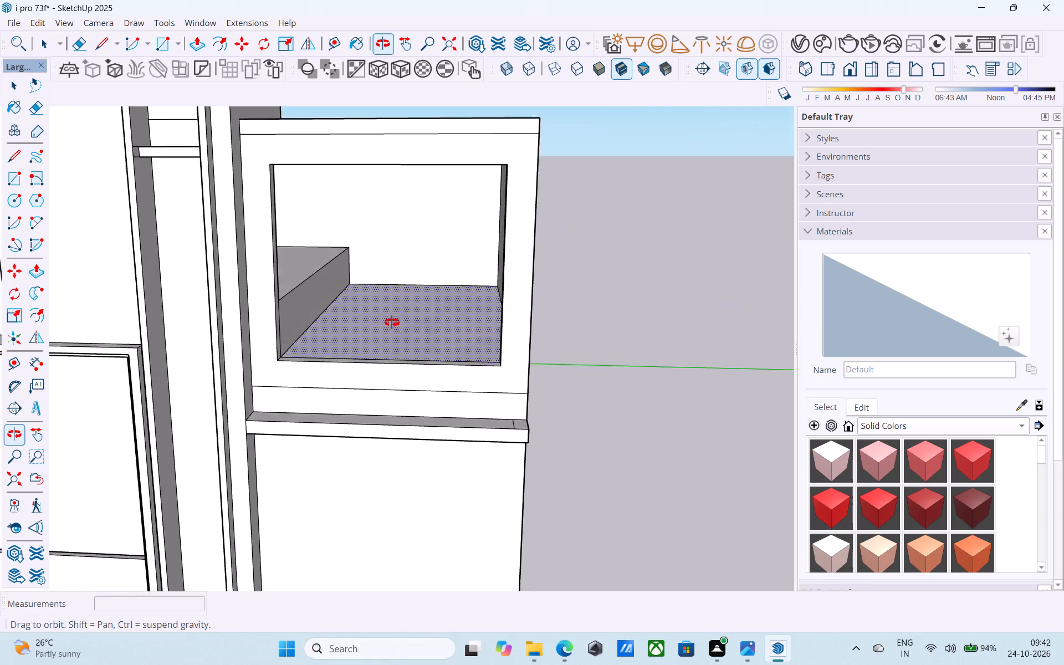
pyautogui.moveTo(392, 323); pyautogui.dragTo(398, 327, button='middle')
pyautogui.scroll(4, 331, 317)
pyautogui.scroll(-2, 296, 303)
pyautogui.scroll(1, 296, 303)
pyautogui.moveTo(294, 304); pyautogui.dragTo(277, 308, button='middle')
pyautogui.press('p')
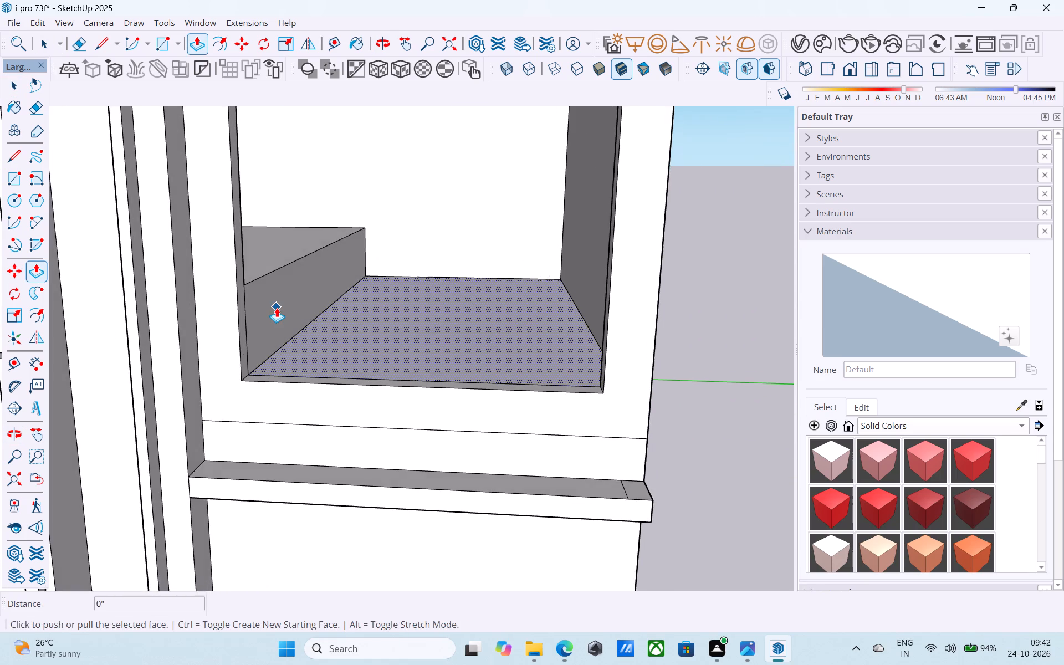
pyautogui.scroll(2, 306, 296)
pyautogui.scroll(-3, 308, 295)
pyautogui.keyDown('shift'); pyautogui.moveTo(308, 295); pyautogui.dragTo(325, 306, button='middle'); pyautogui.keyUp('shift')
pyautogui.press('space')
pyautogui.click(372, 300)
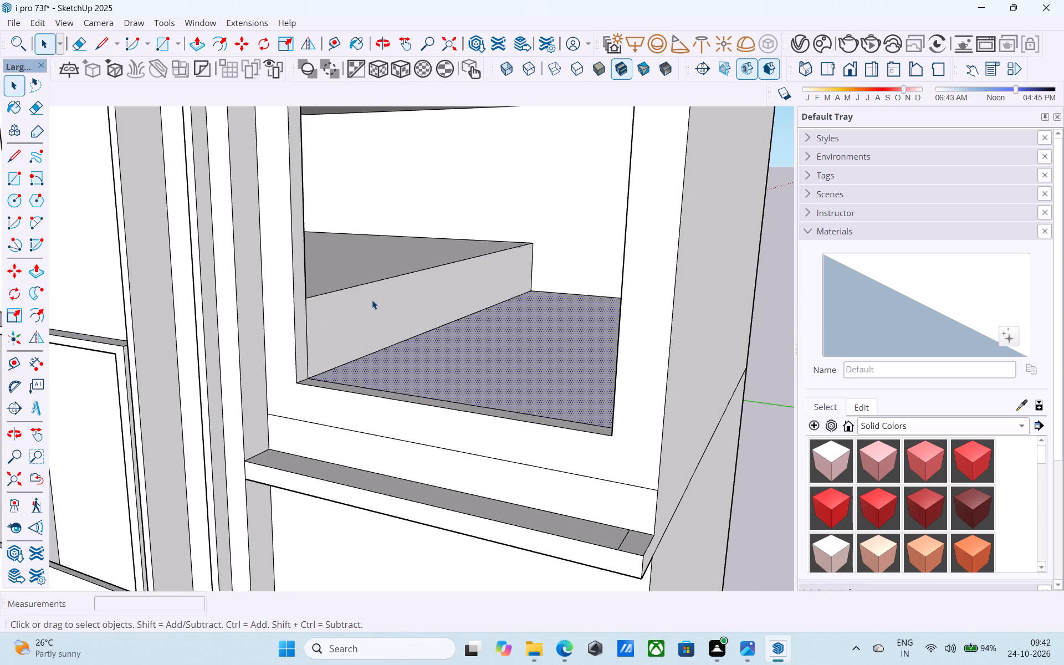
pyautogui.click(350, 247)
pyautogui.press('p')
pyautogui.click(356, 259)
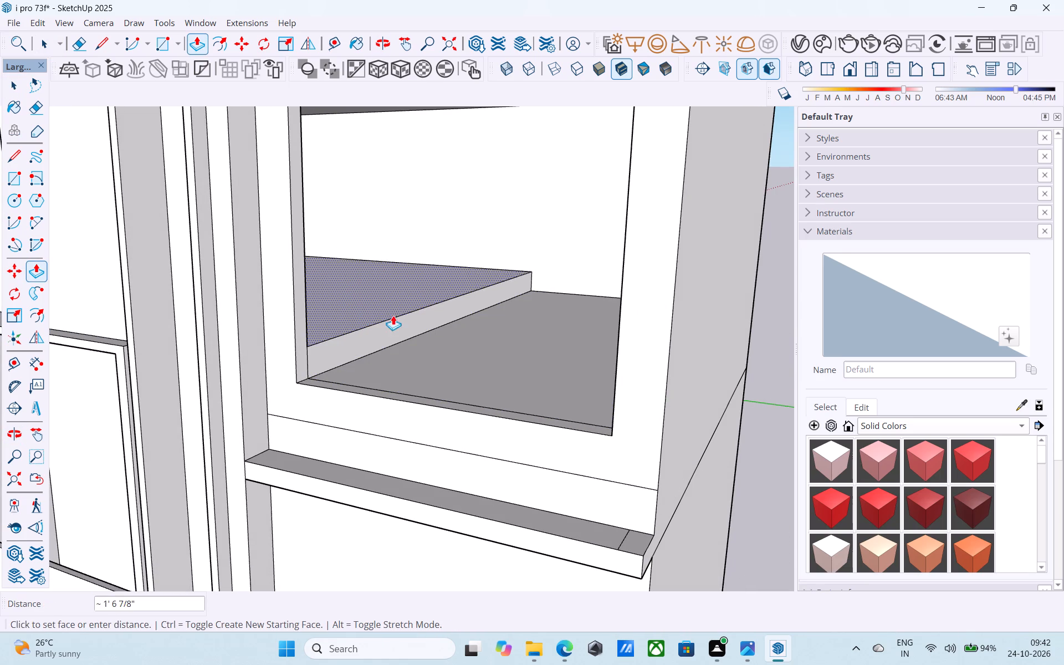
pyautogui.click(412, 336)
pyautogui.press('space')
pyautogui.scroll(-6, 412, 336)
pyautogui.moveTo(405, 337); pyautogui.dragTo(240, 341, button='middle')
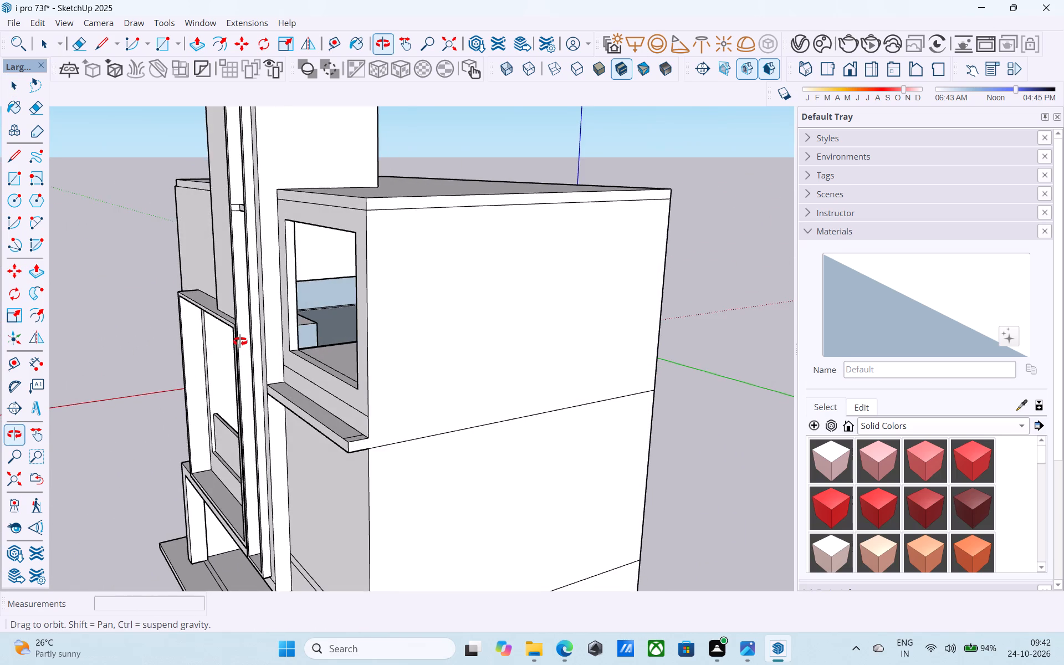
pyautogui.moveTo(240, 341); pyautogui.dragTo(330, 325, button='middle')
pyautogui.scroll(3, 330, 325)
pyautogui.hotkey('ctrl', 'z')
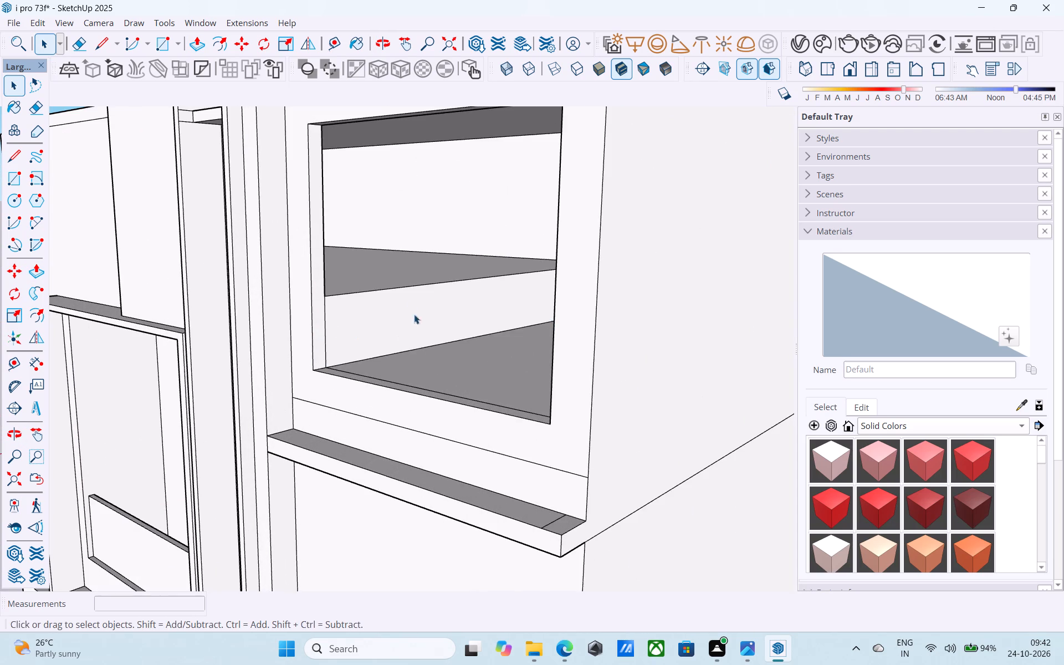
# Push the smaller raised floor section down about 2' 3/8", close to the level of the larger section.
pyautogui.click(393, 280)
pyautogui.press('p')
pyautogui.click(393, 280)
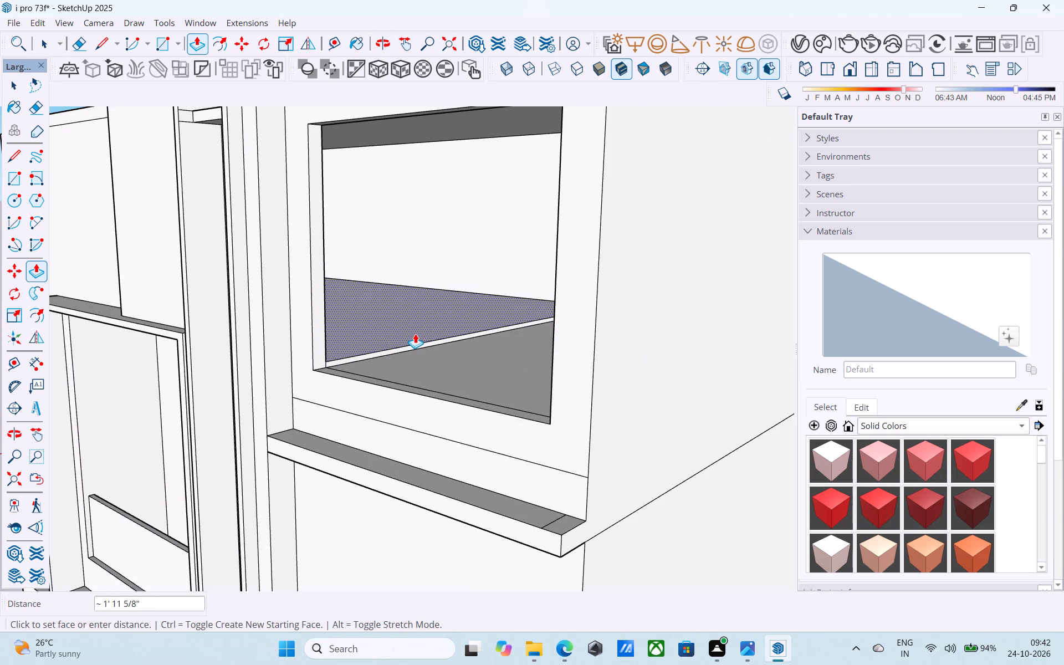
pyautogui.click(416, 336)
pyautogui.press('space')
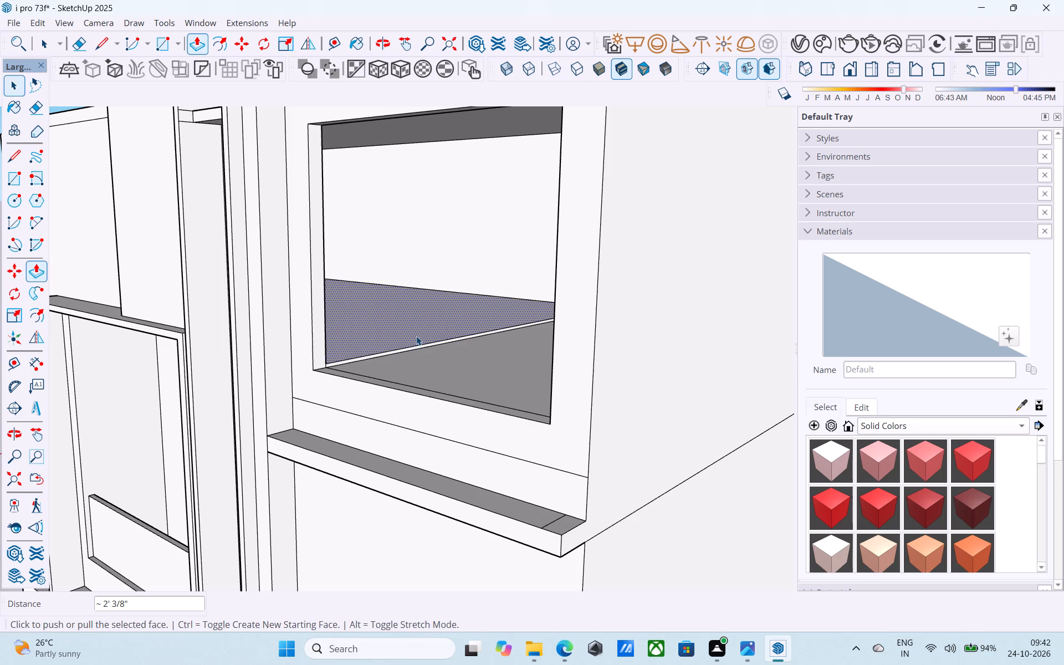
# Examine the lowered floor sections through the upper-storey window opening and the surrounding building from several angles.
pyautogui.scroll(-1, 416, 336)
pyautogui.moveTo(421, 336); pyautogui.dragTo(538, 305, button='middle')
pyautogui.scroll(-10, 411, 315)
pyautogui.moveTo(459, 293); pyautogui.dragTo(630, 300, button='middle')
pyautogui.scroll(4, 547, 325)
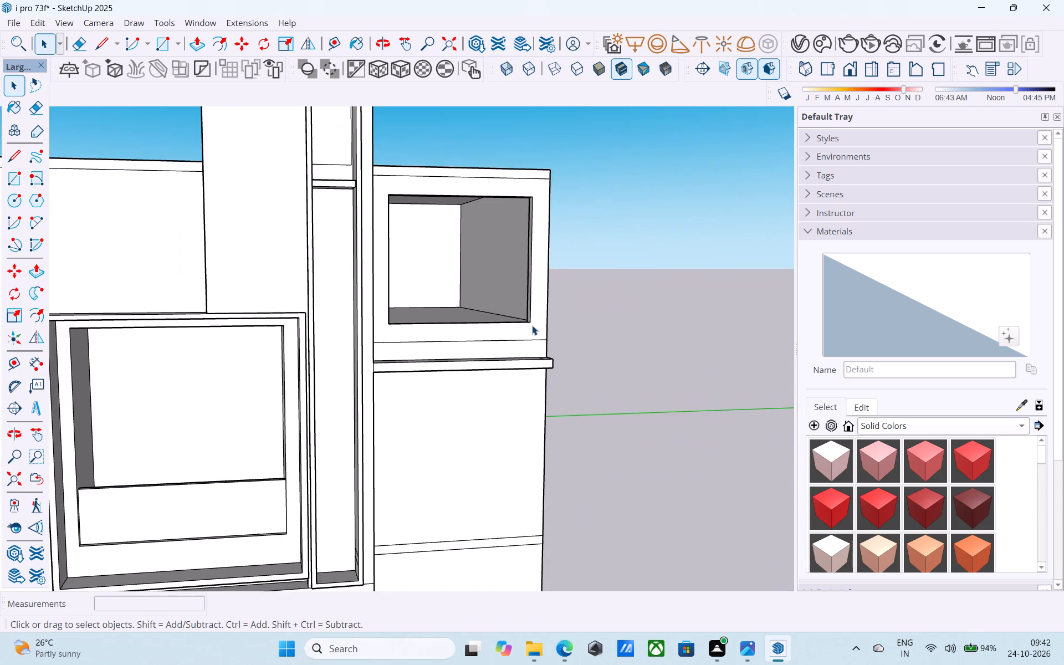
pyautogui.scroll(-4, 531, 325)
pyautogui.moveTo(527, 324); pyautogui.dragTo(466, 357, button='middle')
pyautogui.scroll(5, 466, 357)
pyautogui.scroll(-7, 456, 349)
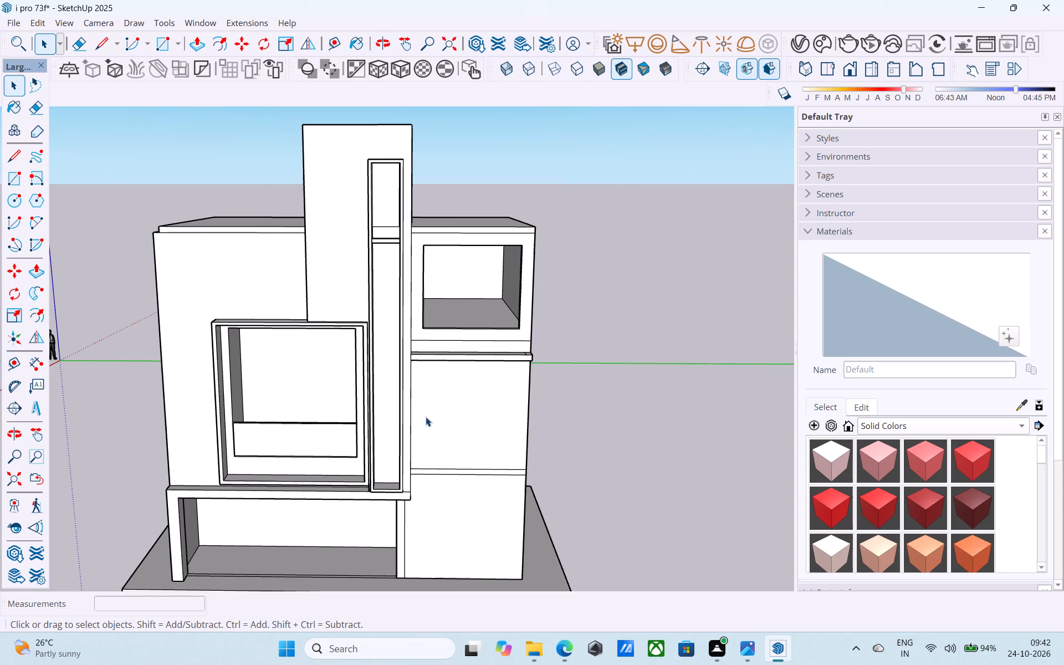
pyautogui.scroll(-5, 453, 362)
pyautogui.moveTo(449, 359); pyautogui.dragTo(401, 410, button='middle')
pyautogui.scroll(6, 474, 364)
pyautogui.scroll(-3, 473, 352)
pyautogui.moveTo(473, 352); pyautogui.dragTo(301, 442, button='middle')
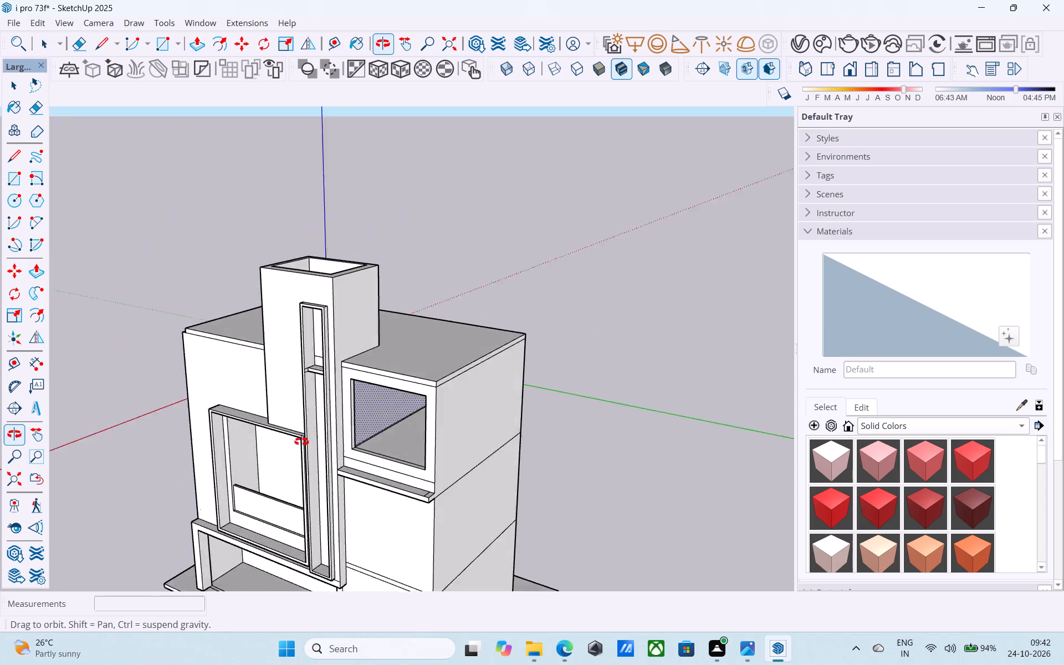
pyautogui.moveTo(301, 442); pyautogui.dragTo(446, 402, button='middle')
pyautogui.scroll(4, 446, 402)
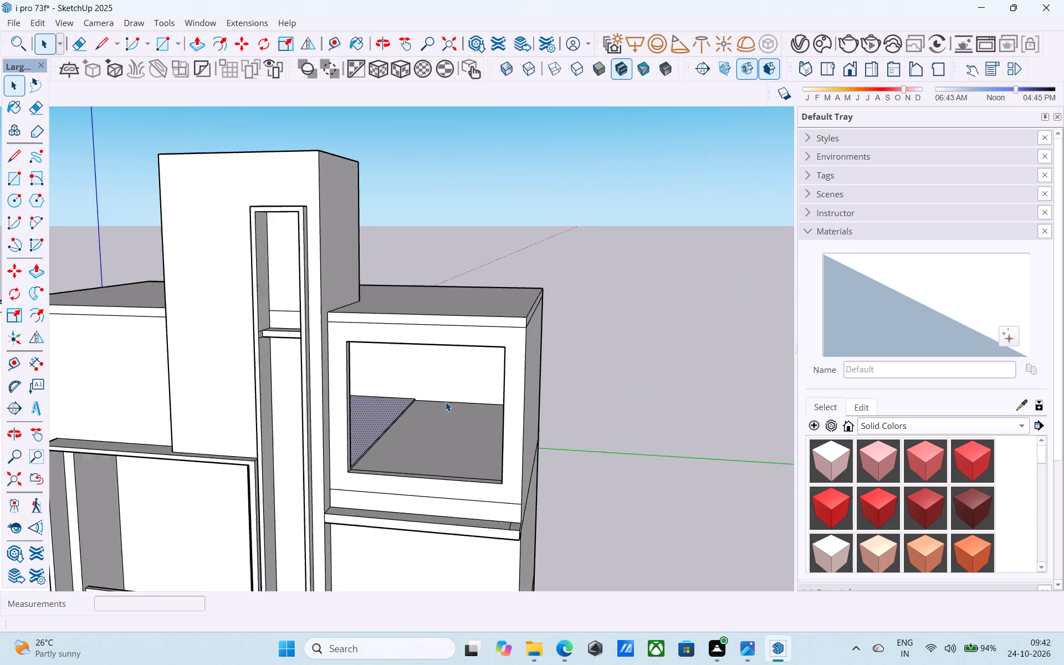
pyautogui.scroll(1, 446, 402)
pyautogui.scroll(-5, 446, 402)
pyautogui.keyDown('shift'); pyautogui.moveTo(446, 402); pyautogui.dragTo(390, 534, button='middle'); pyautogui.keyUp('shift')
pyautogui.scroll(5, 389, 534)
pyautogui.scroll(4, 345, 470)
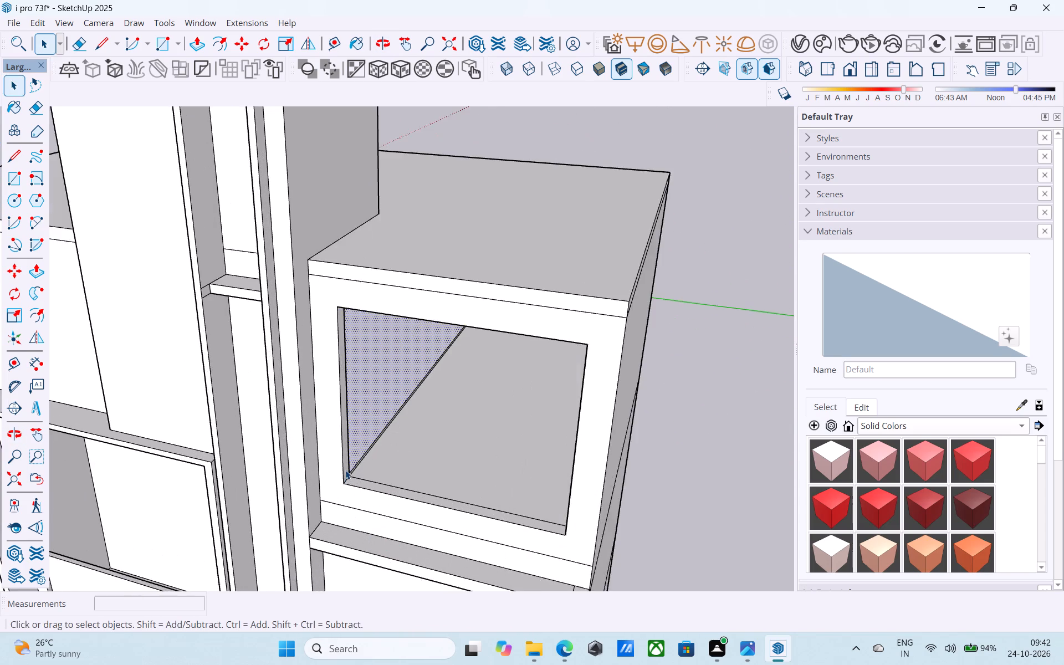
pyautogui.scroll(2, 345, 470)
pyautogui.scroll(-4, 345, 470)
pyautogui.moveTo(355, 467); pyautogui.dragTo(358, 449, button='middle')
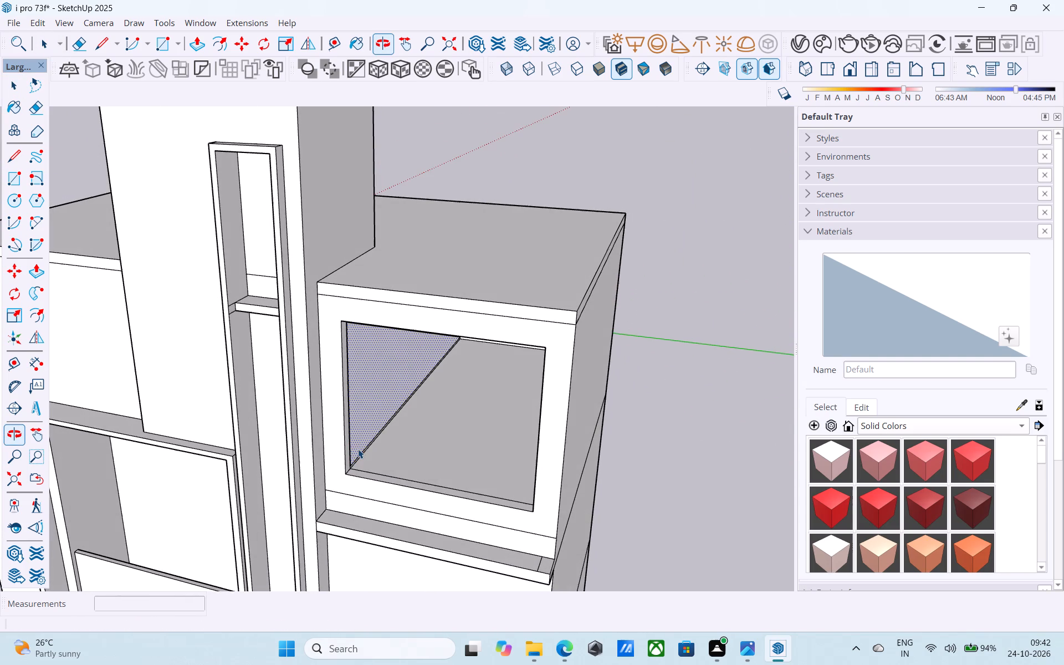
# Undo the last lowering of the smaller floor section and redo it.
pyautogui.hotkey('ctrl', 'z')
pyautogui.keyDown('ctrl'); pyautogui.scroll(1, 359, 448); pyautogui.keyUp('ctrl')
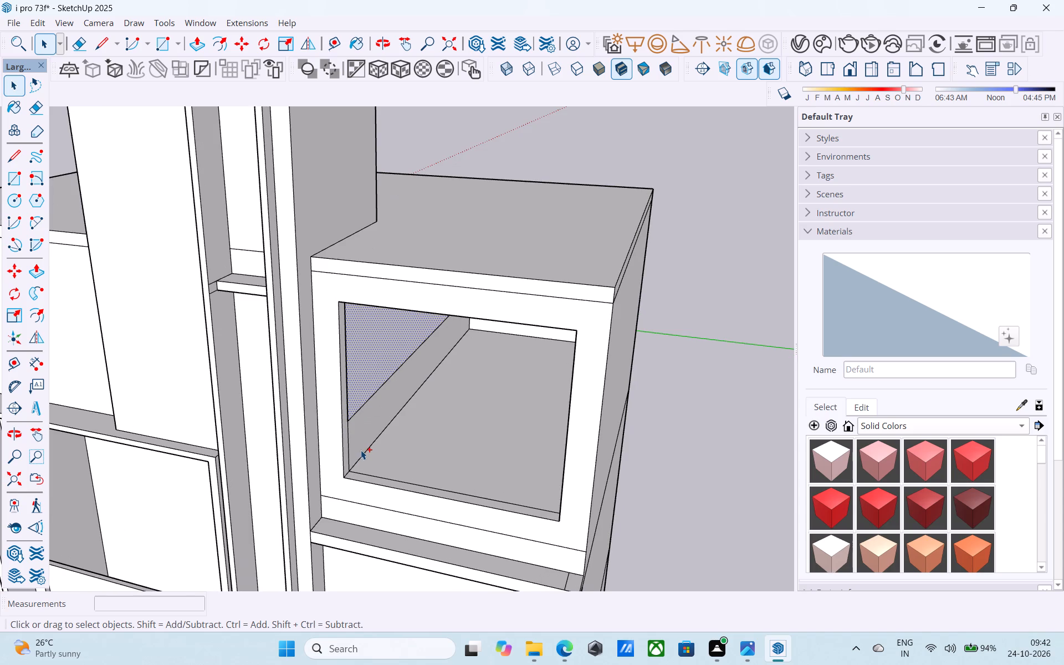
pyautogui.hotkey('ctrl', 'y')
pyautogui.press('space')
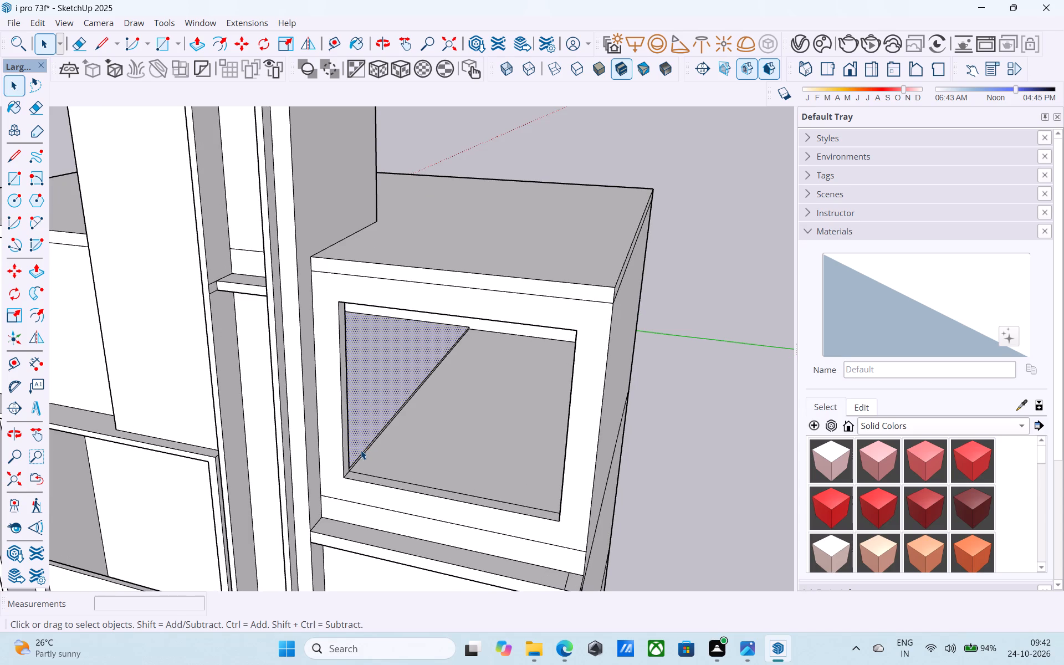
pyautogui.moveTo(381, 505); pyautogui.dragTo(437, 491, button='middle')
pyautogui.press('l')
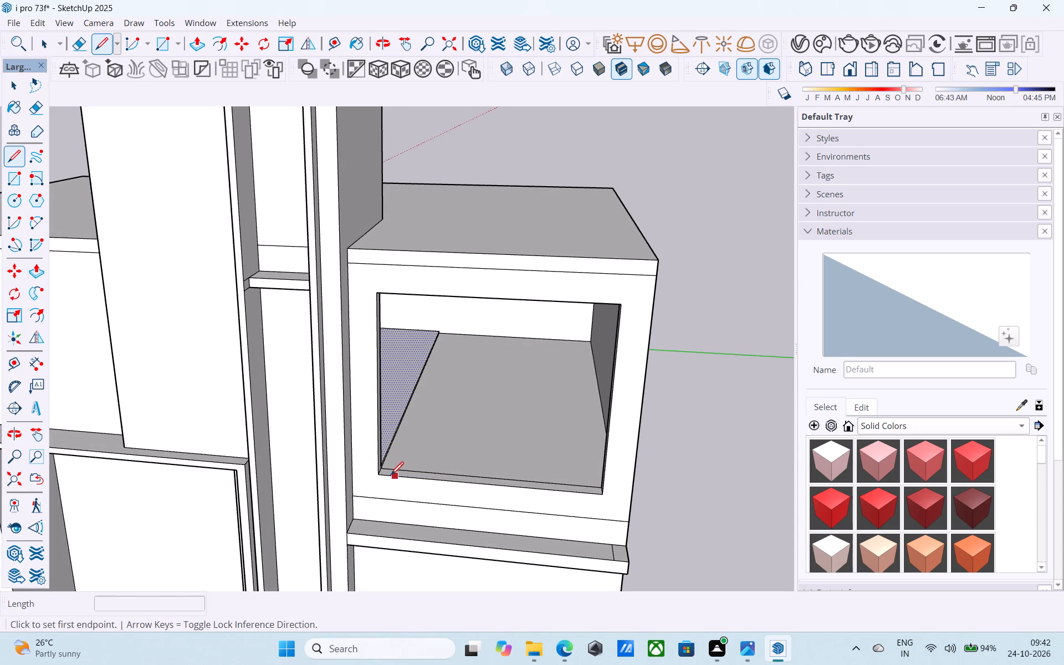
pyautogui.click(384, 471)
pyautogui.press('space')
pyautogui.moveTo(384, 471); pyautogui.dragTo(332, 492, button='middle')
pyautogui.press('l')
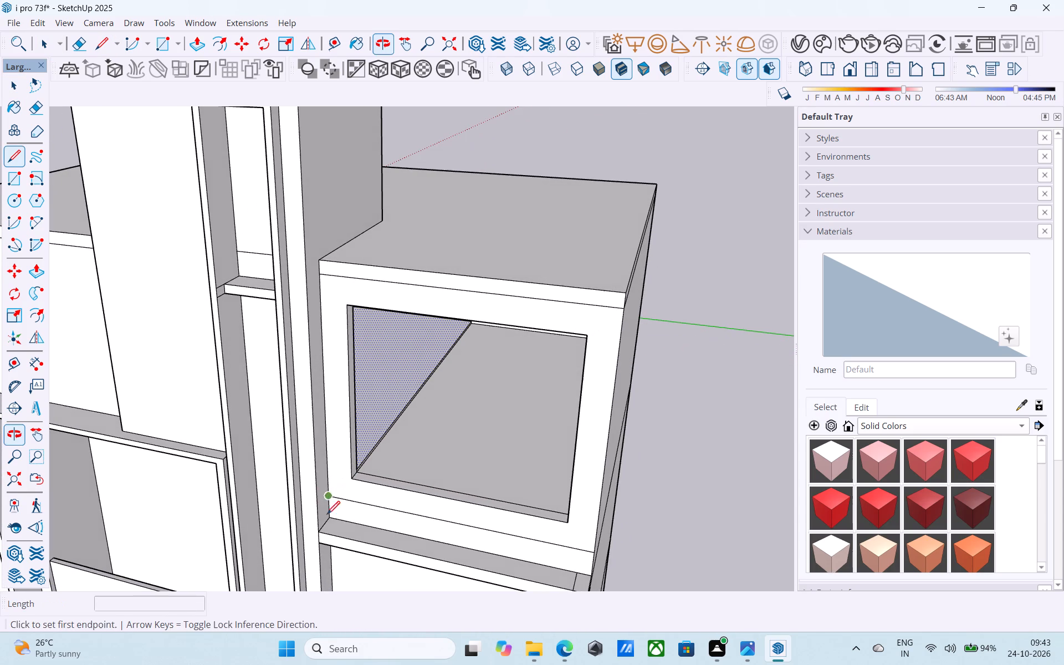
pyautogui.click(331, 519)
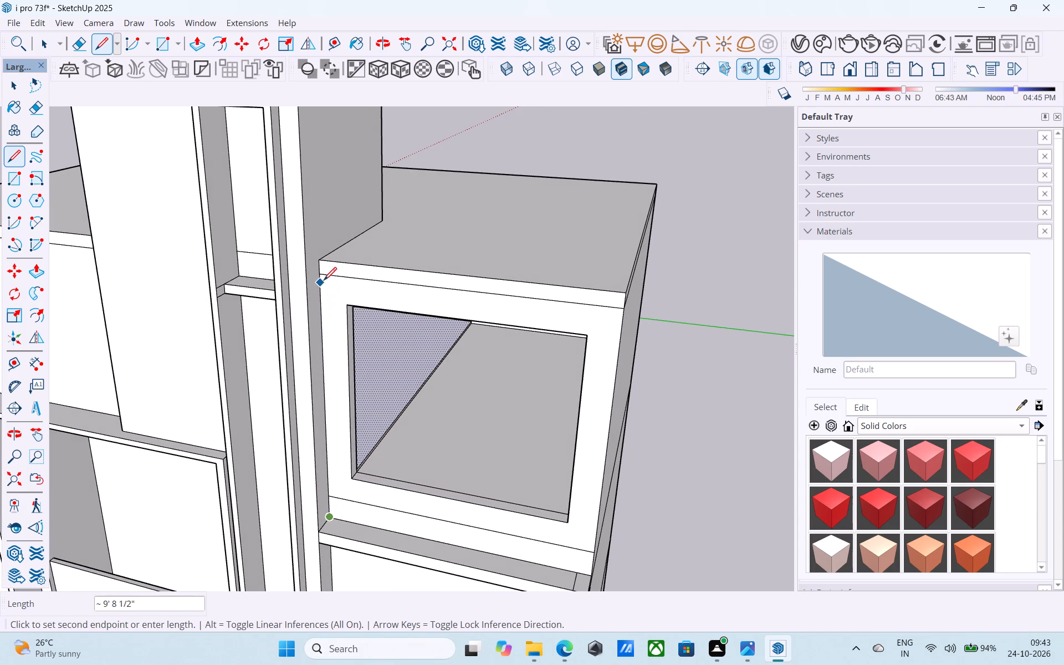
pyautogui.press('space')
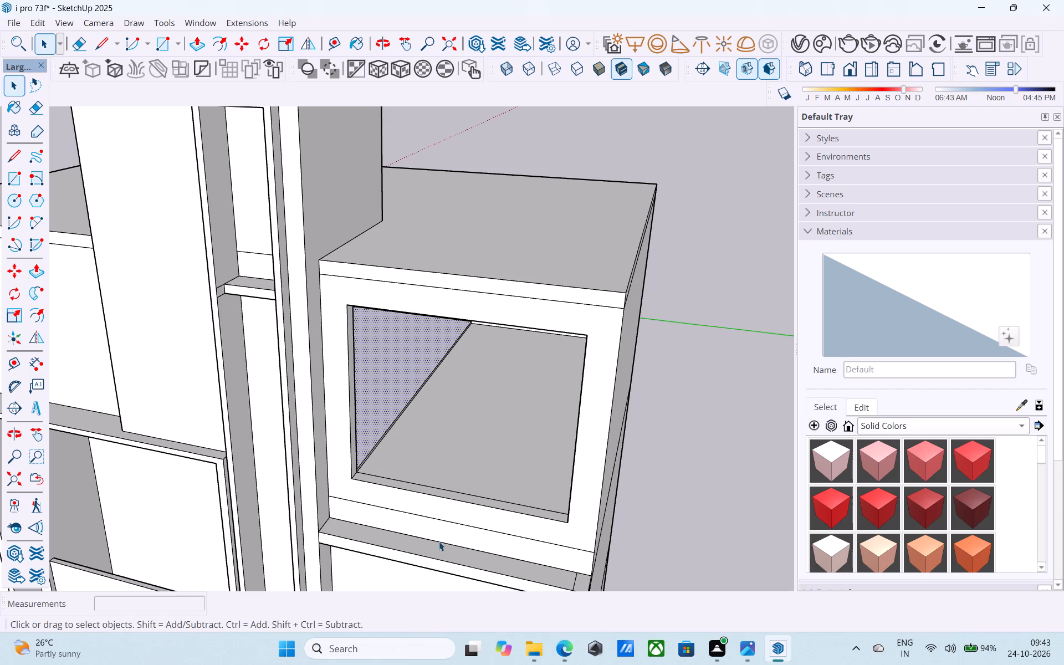
# Push the window opening's sill down to the horizontal edge on the wall above the ledge.
pyautogui.click(427, 489)
pyautogui.press('p')
pyautogui.click(427, 489)
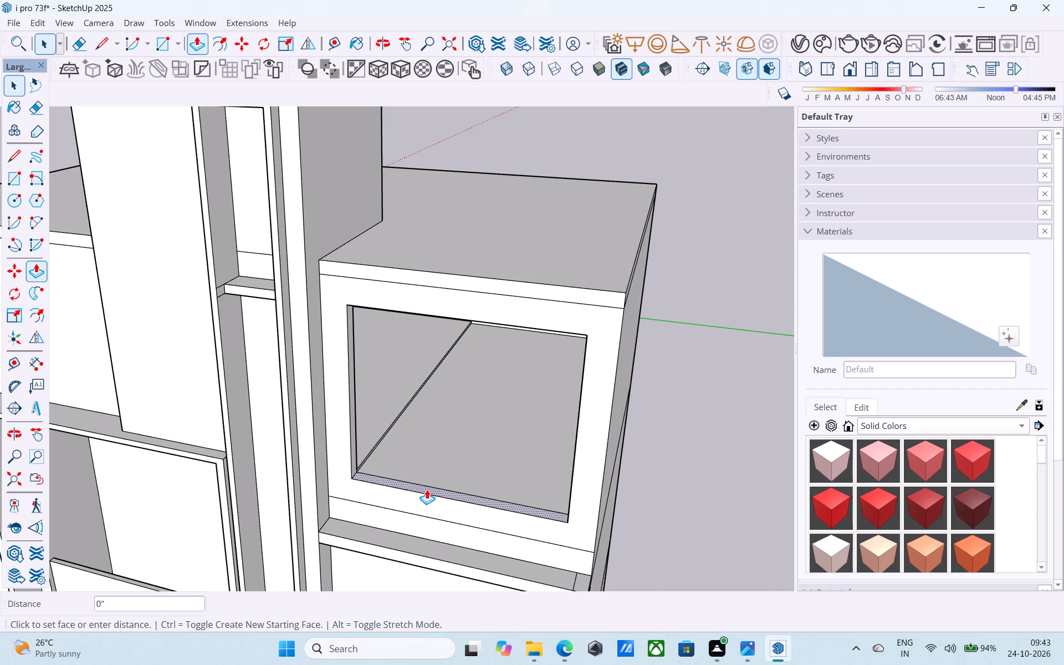
pyautogui.click(413, 531)
pyautogui.press('space')
# Push the larger interior floor section down another 2' behind the window opening.
pyautogui.click(452, 463)
pyautogui.press('p')
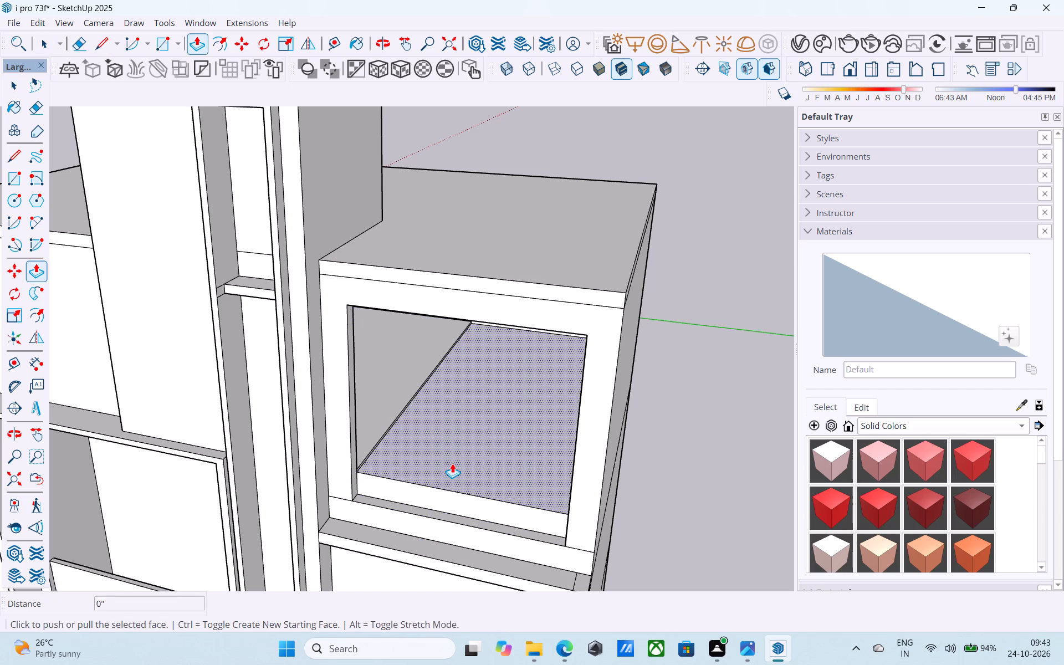
pyautogui.click(452, 463)
pyautogui.click(429, 539)
pyautogui.press('space')
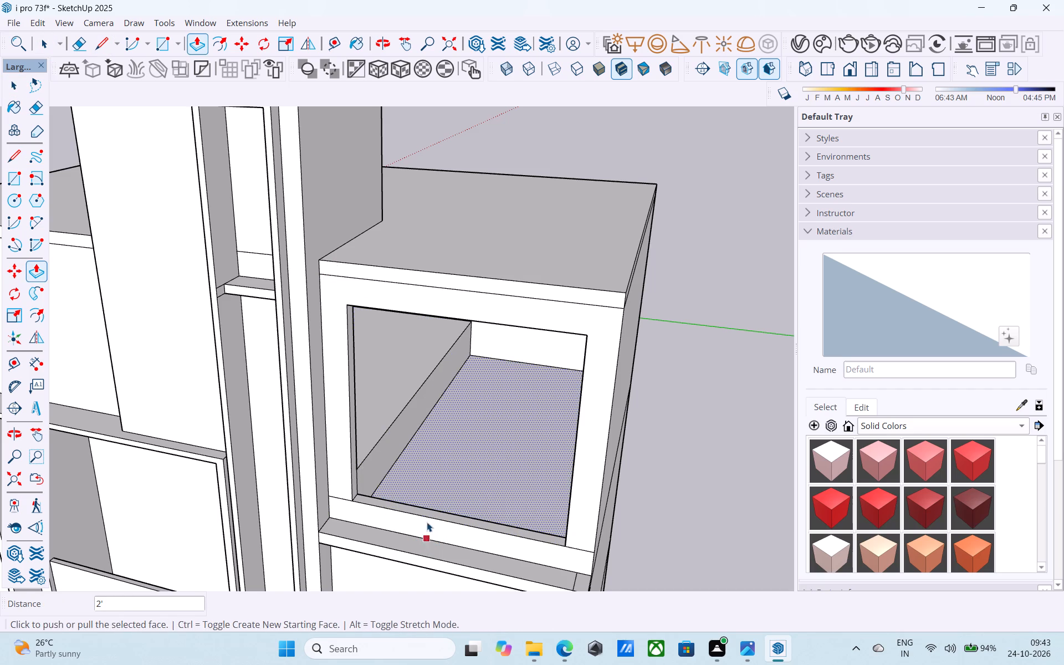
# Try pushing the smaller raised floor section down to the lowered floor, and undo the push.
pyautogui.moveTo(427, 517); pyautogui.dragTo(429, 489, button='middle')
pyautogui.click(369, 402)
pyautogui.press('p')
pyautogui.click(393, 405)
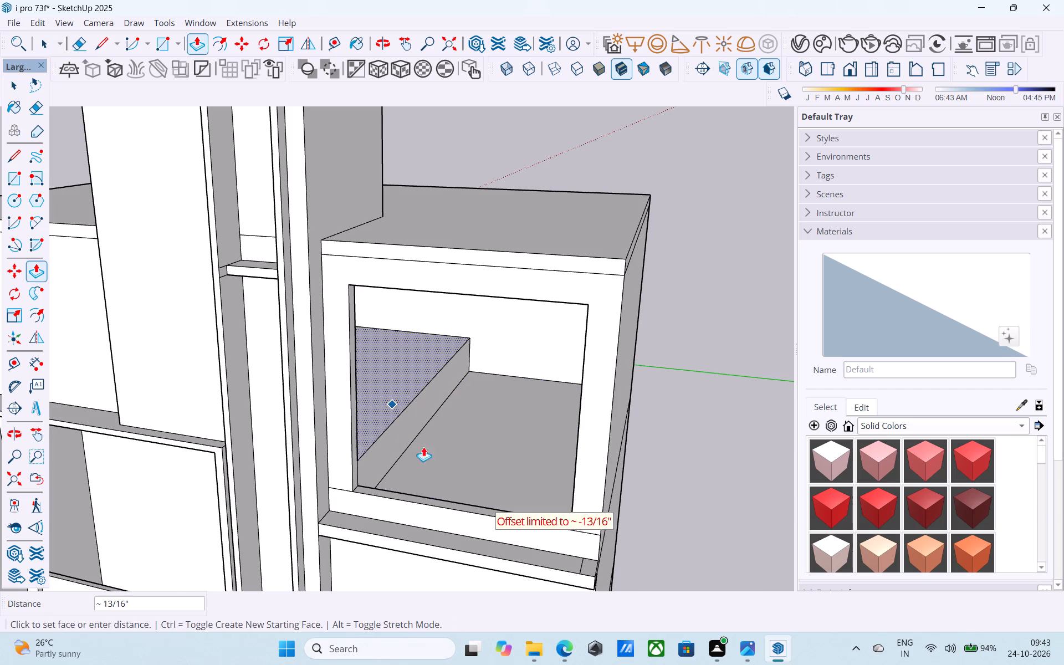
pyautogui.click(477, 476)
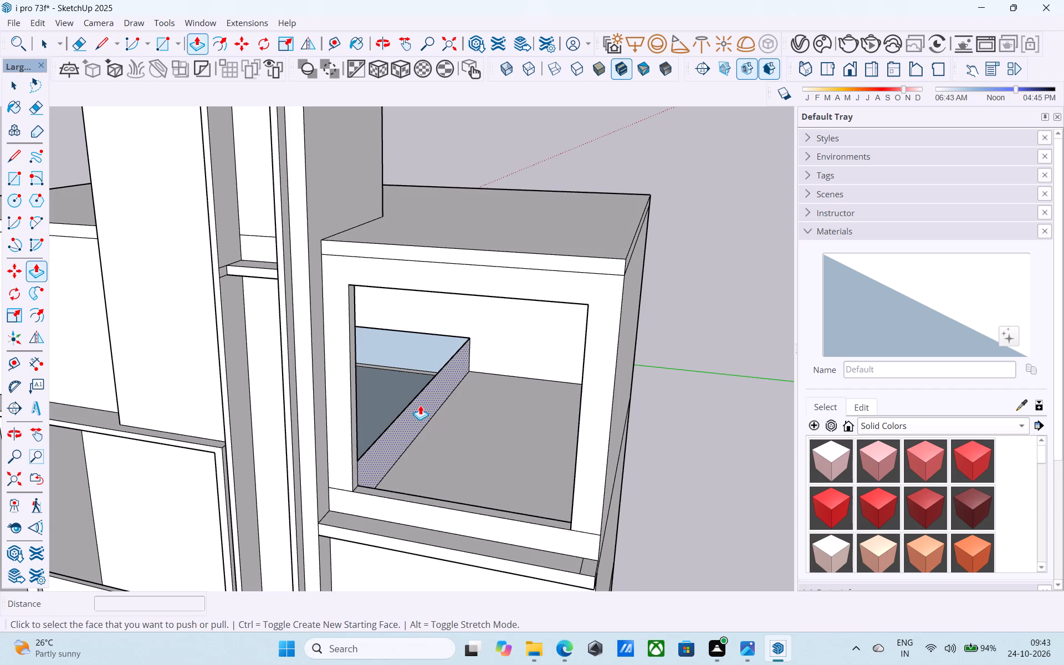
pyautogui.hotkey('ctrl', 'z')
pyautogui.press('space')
# Push the window opening's sill down flush with the top of the ledge.
pyautogui.moveTo(454, 465); pyautogui.dragTo(554, 372, button='middle')
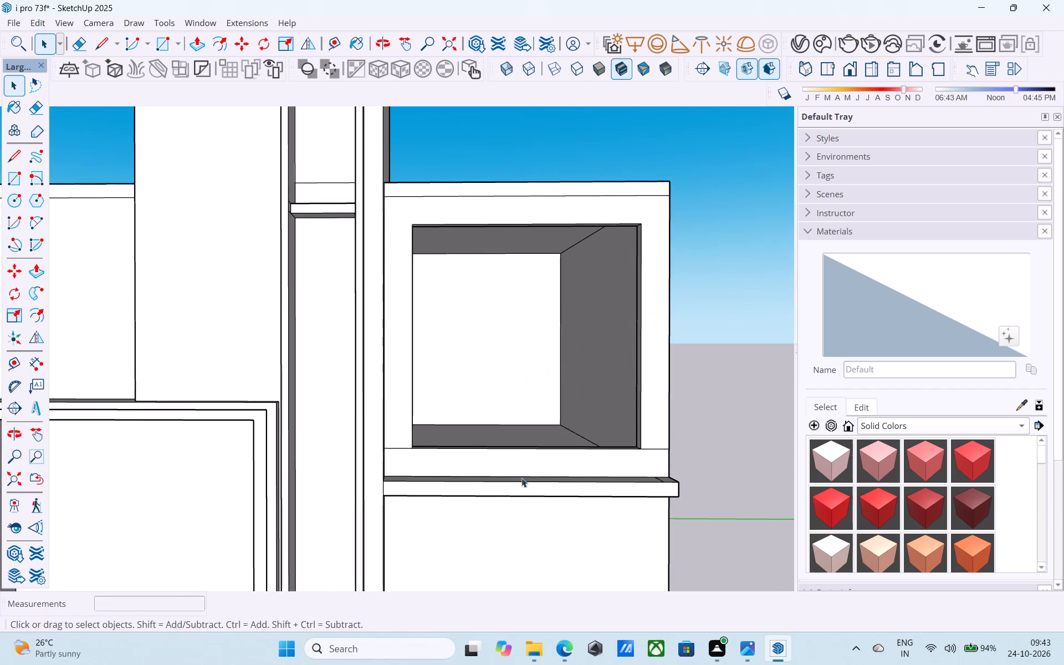
pyautogui.scroll(3, 520, 496)
pyautogui.moveTo(503, 488); pyautogui.dragTo(350, 581, button='middle')
pyautogui.click(424, 463)
pyautogui.press('p')
pyautogui.click(424, 463)
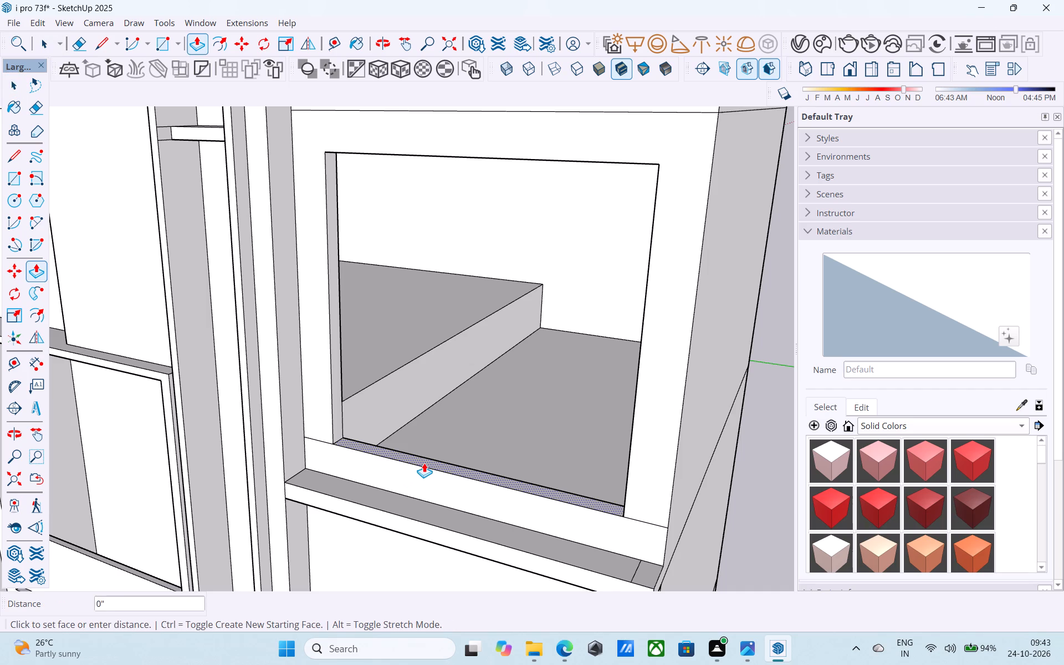
pyautogui.click(420, 497)
pyautogui.press('space')
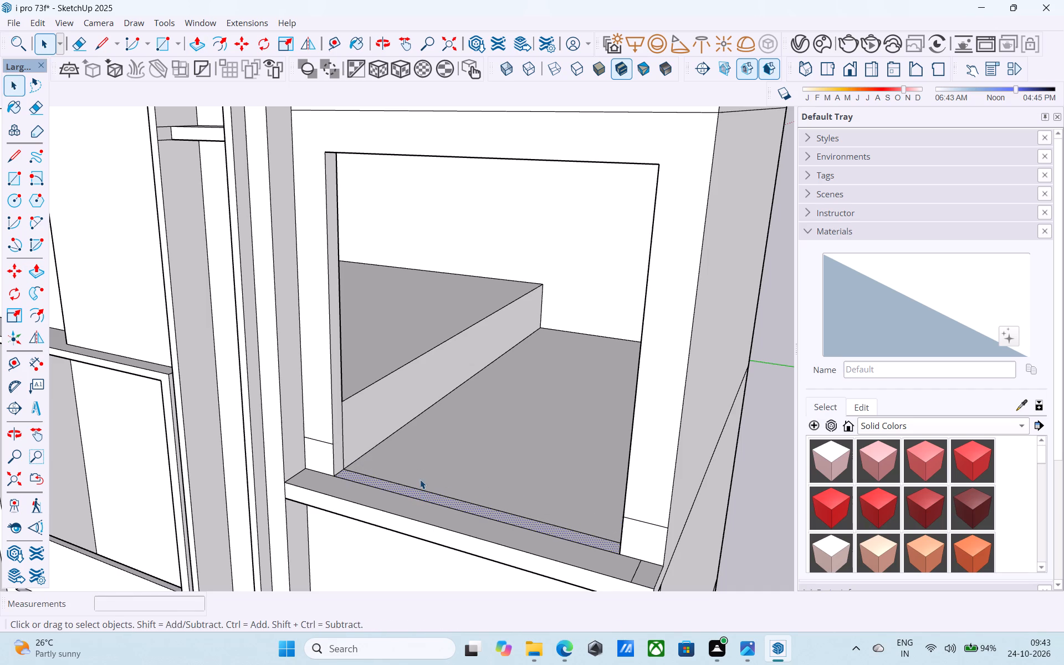
# Draw a 4' line along the raised floor's base from the window opening, and a vertical line up the step face from its end.
pyautogui.moveTo(420, 479); pyautogui.dragTo(490, 469, button='middle')
pyautogui.scroll(-2, 490, 469)
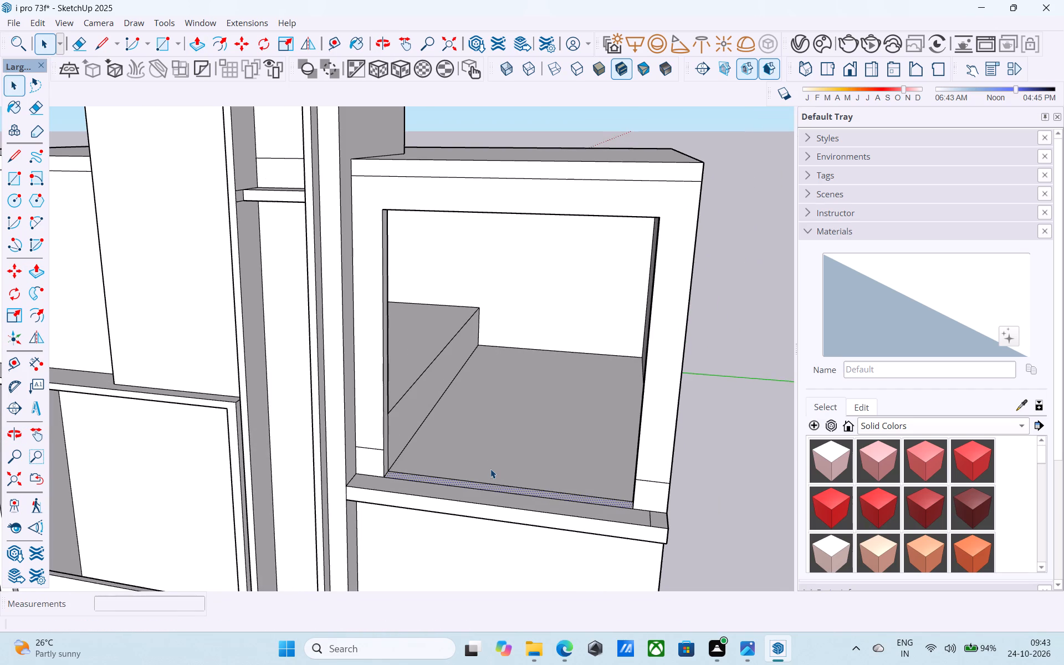
pyautogui.moveTo(490, 469); pyautogui.dragTo(395, 470, button='middle')
pyautogui.scroll(3, 396, 466)
pyautogui.scroll(-2, 397, 465)
pyautogui.keyDown('shift'); pyautogui.moveTo(398, 465); pyautogui.dragTo(423, 521, button='middle'); pyautogui.keyUp('shift')
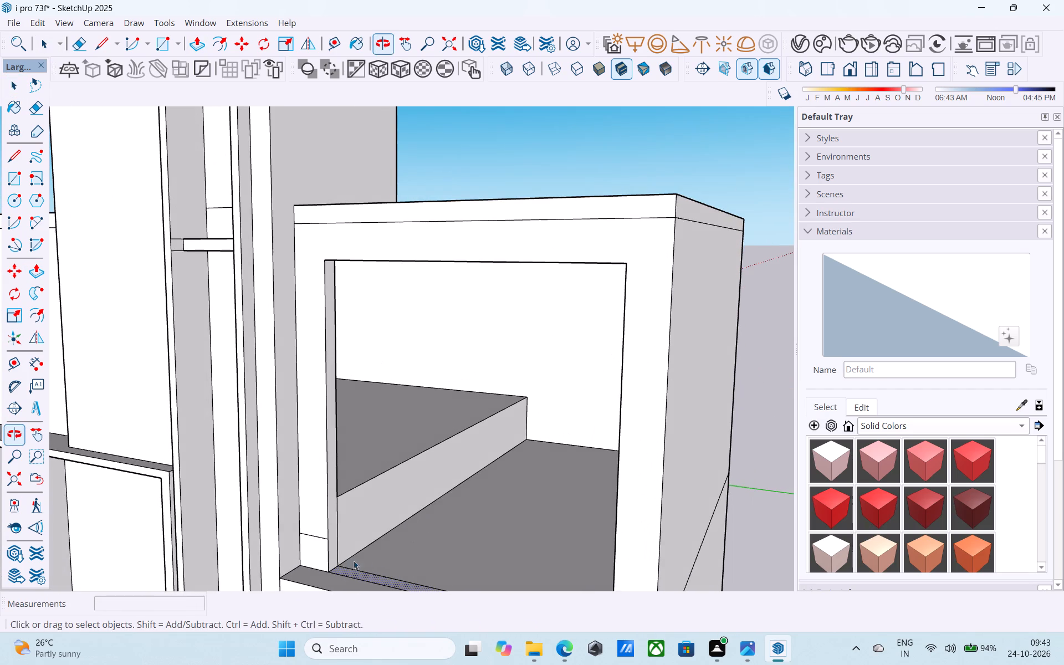
pyautogui.press('l')
pyautogui.click(344, 560)
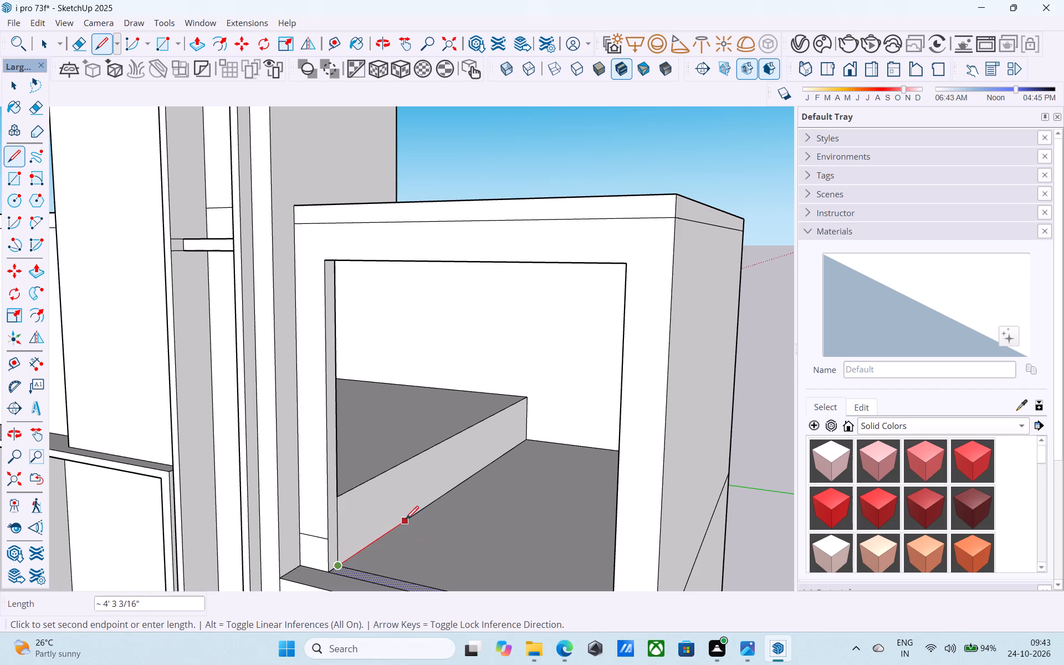
pyautogui.write("4'")
pyautogui.press('Return')
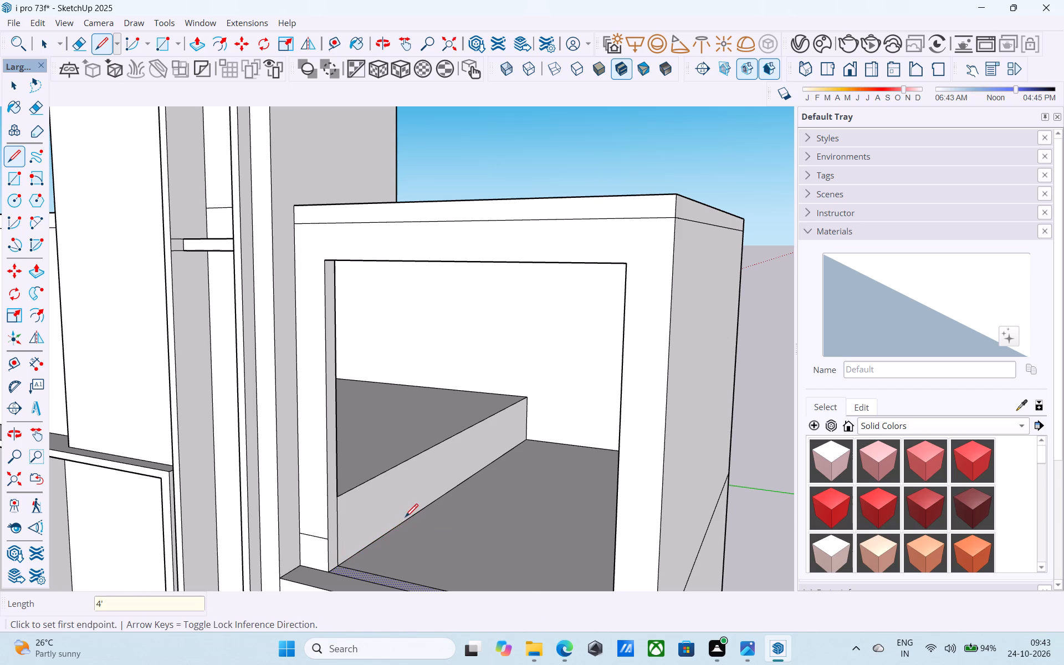
pyautogui.click(401, 523)
pyautogui.click(397, 470)
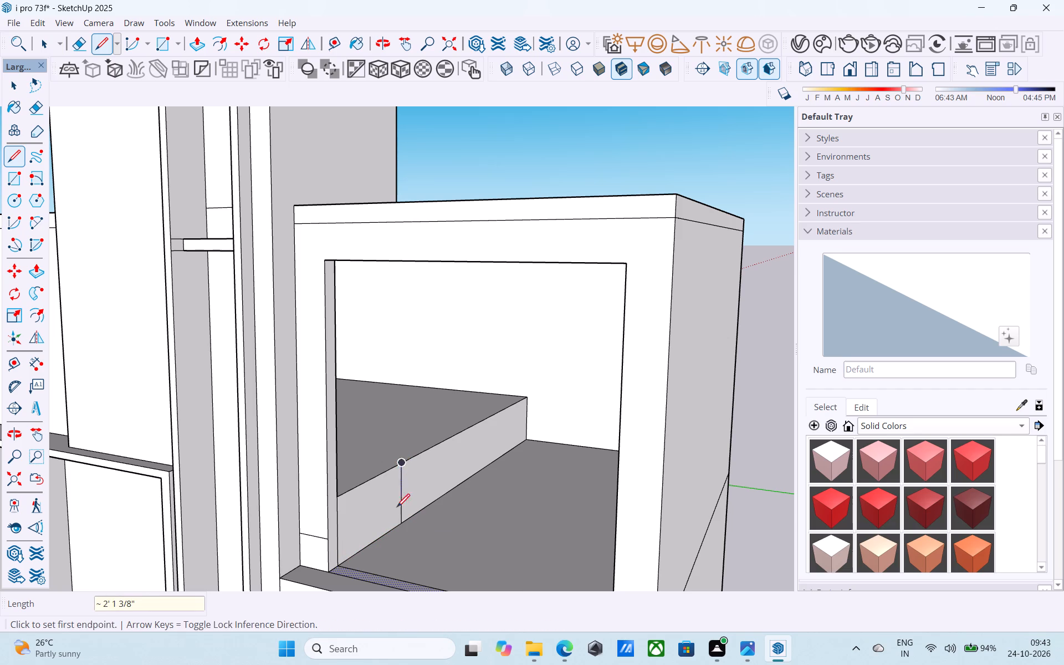
# Copy the vertical line on the step face 6" towards the window opening.
pyautogui.press('space')
pyautogui.click(401, 515)
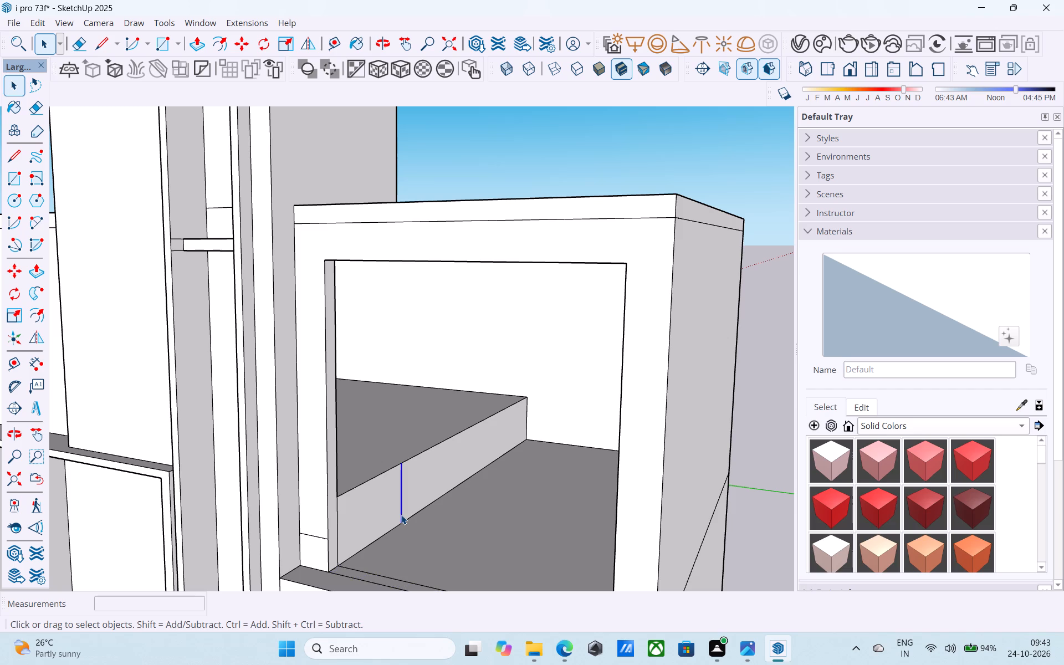
pyautogui.press('m')
pyautogui.click(402, 524)
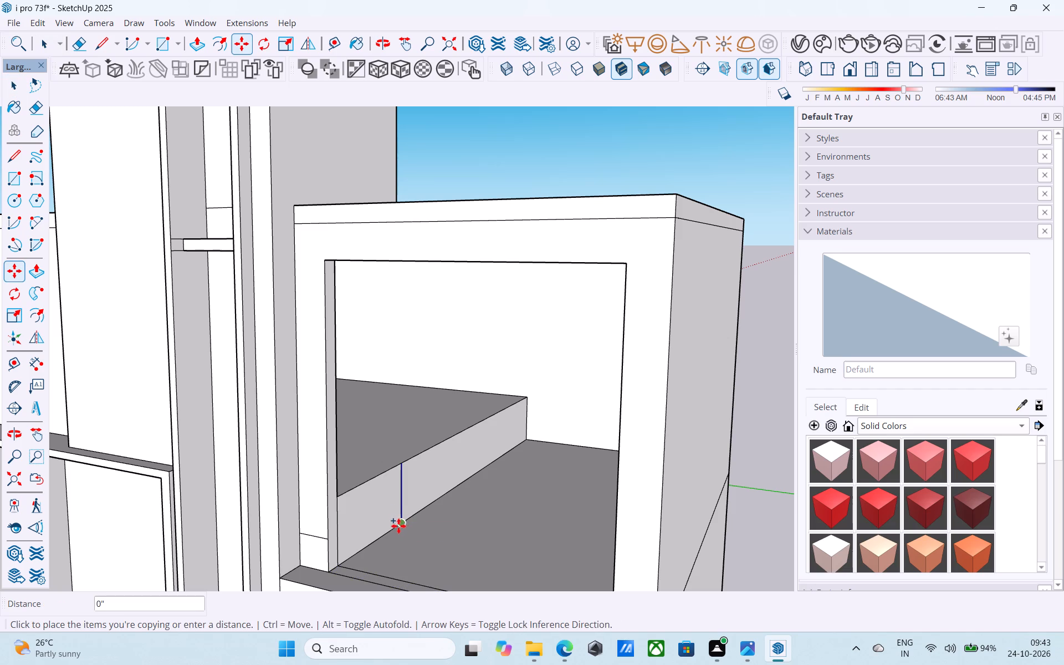
pyautogui.scroll(3, 393, 528)
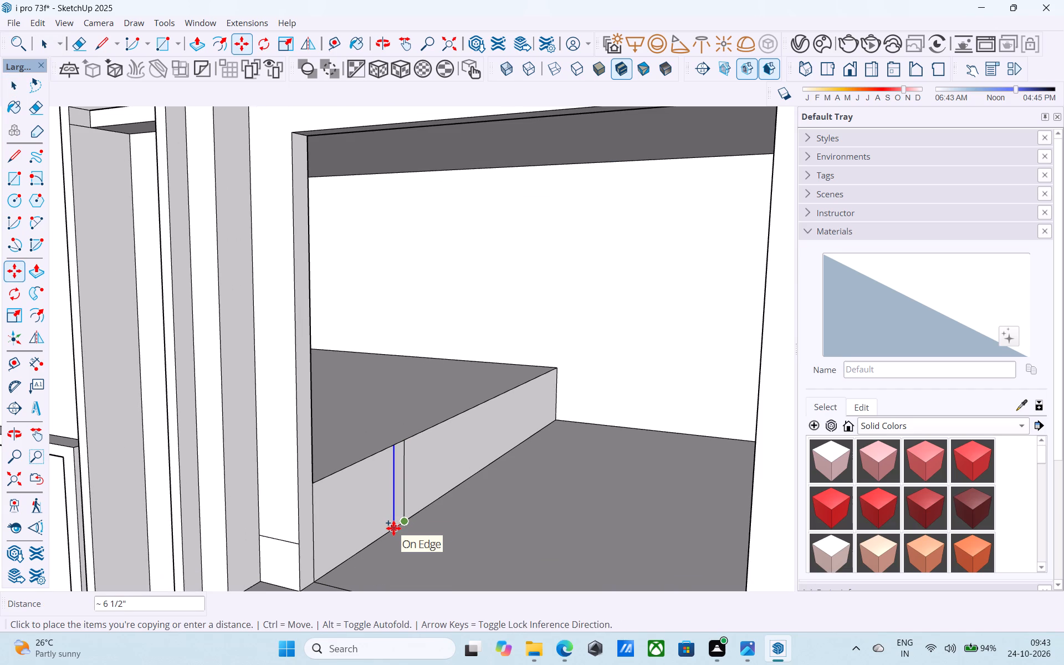
pyautogui.write('6"')
pyautogui.press('Return')
pyautogui.press('space')
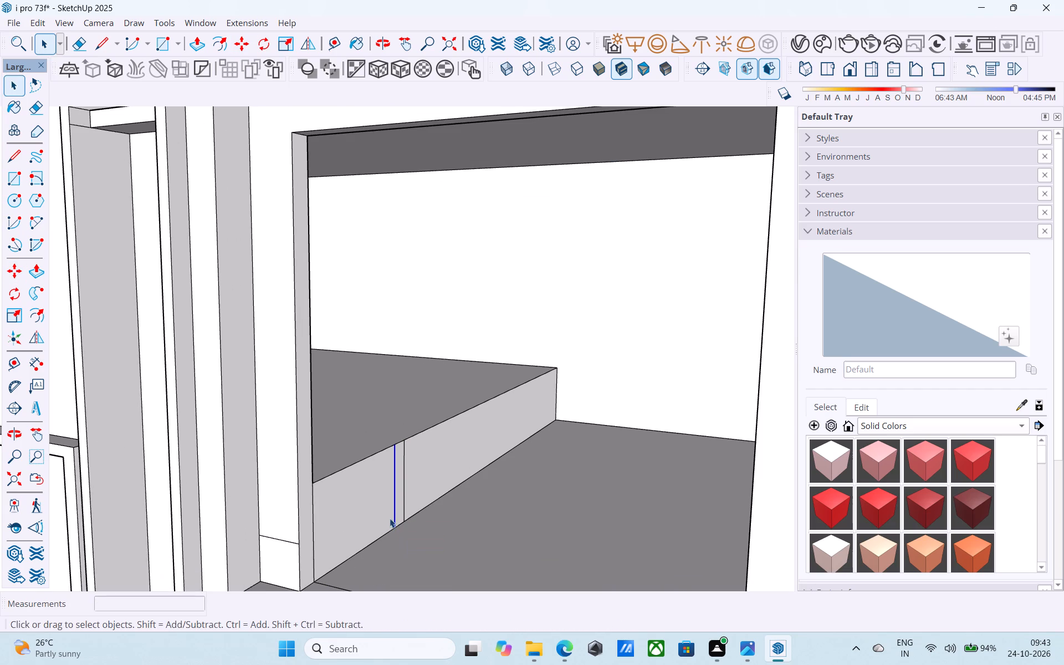
# Pull the 6" strip on the step face out across the lowered floor to the opposite side wall.
pyautogui.click(398, 507)
pyautogui.press('p')
pyautogui.click(398, 507)
pyautogui.scroll(-2, 419, 508)
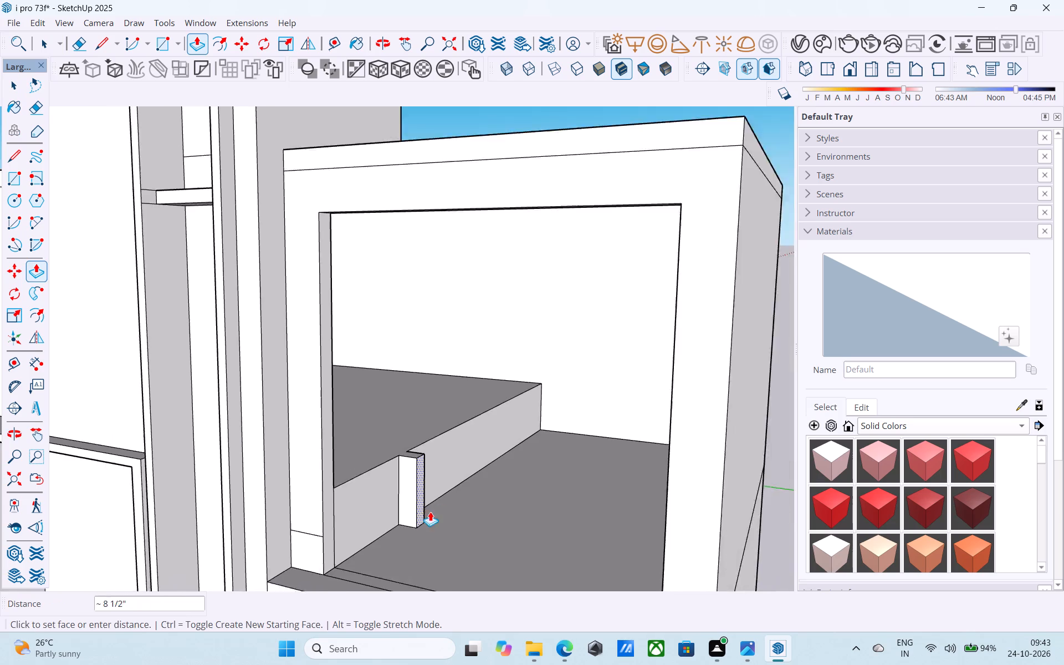
pyautogui.moveTo(432, 512); pyautogui.dragTo(634, 518, button='middle')
pyautogui.scroll(-2, 430, 511)
pyautogui.click(690, 376)
# Draw a short line separating the new low wall's top from the raised floor.
pyautogui.moveTo(634, 414); pyautogui.dragTo(522, 458, button='middle')
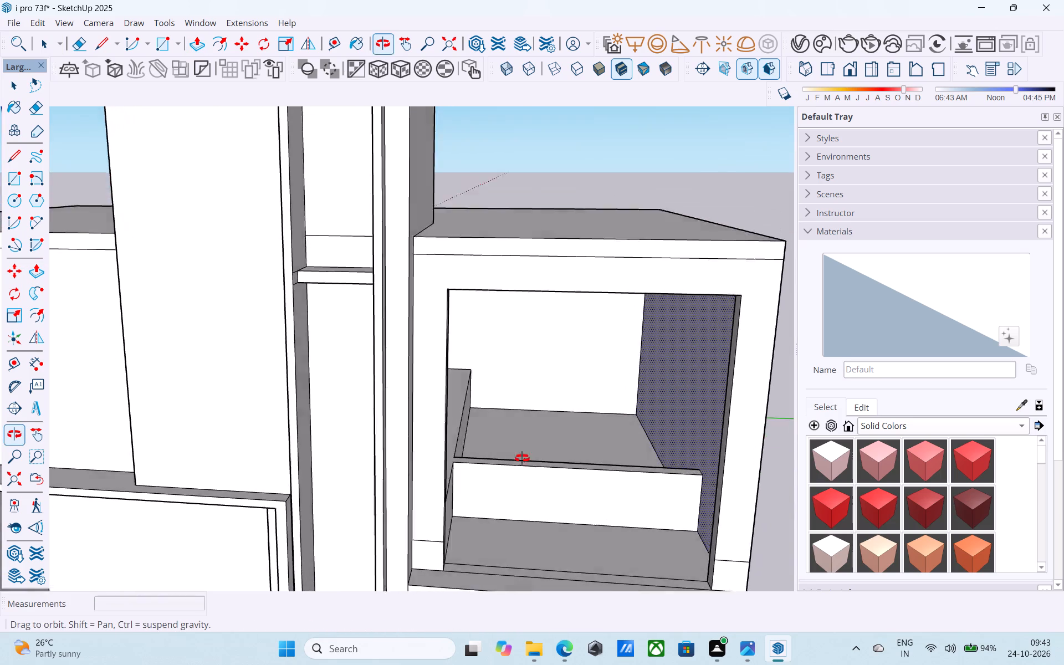
pyautogui.moveTo(522, 458); pyautogui.dragTo(495, 499, button='middle')
pyautogui.press('space')
pyautogui.press('l')
pyautogui.scroll(4, 461, 454)
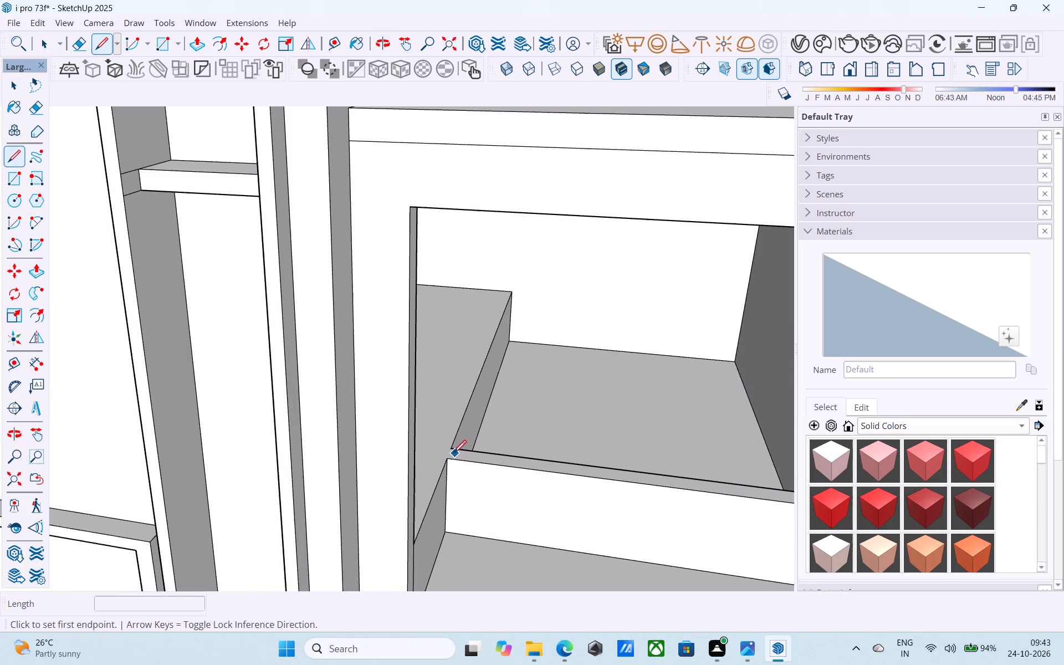
pyautogui.click(448, 457)
pyautogui.click(449, 447)
# Pull the top of the low wall up to the ceiling to form a full-height partition.
pyautogui.press('space')
pyautogui.click(476, 458)
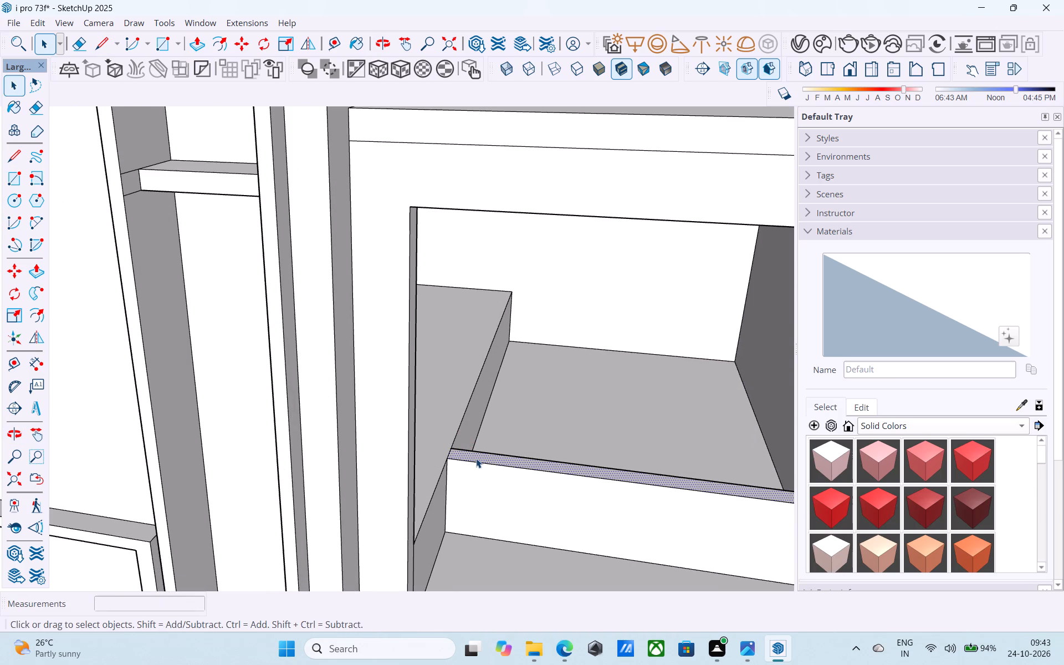
pyautogui.press('p')
pyautogui.click(476, 458)
pyautogui.scroll(-4, 499, 388)
pyautogui.keyDown('shift'); pyautogui.moveTo(512, 416); pyautogui.dragTo(512, 417, button='middle'); pyautogui.keyUp('shift')
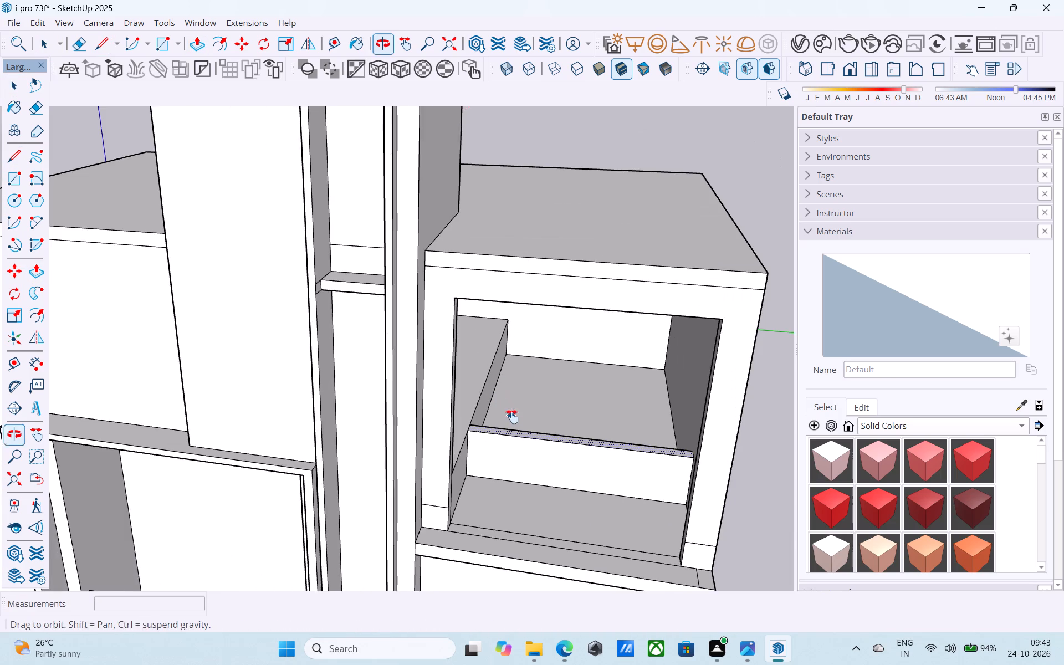
pyautogui.keyDown('shift'); pyautogui.moveTo(512, 417); pyautogui.dragTo(490, 434, button='middle'); pyautogui.keyUp('shift')
pyautogui.scroll(4, 492, 448)
pyautogui.click(495, 457)
pyautogui.scroll(-4, 506, 374)
pyautogui.keyDown('shift'); pyautogui.moveTo(502, 391); pyautogui.dragTo(475, 436, button='middle'); pyautogui.keyUp('shift')
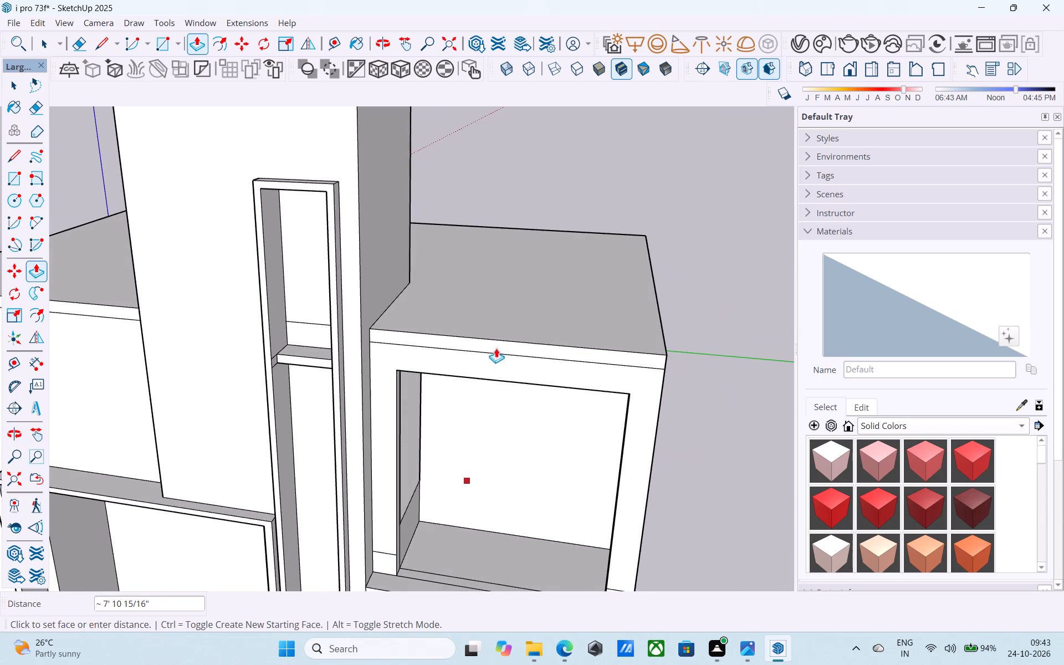
pyautogui.keyDown('shift'); pyautogui.moveTo(509, 428); pyautogui.dragTo(495, 396, button='middle'); pyautogui.keyUp('shift')
pyautogui.moveTo(542, 340); pyautogui.dragTo(562, 220, button='middle')
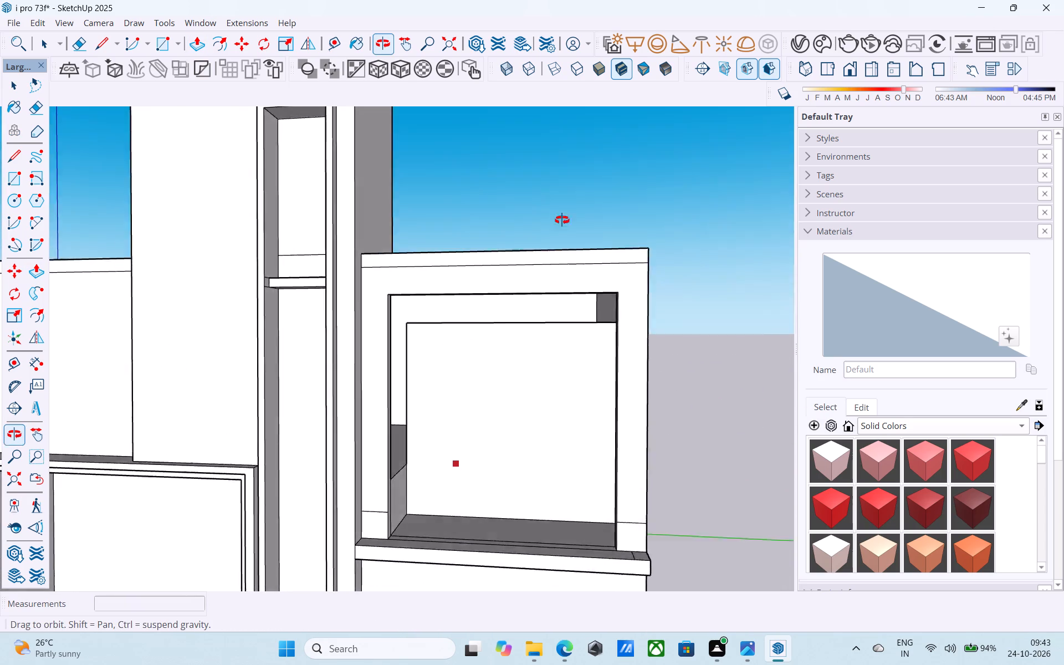
pyautogui.moveTo(562, 220); pyautogui.dragTo(555, 171, button='middle')
pyautogui.scroll(14, 524, 293)
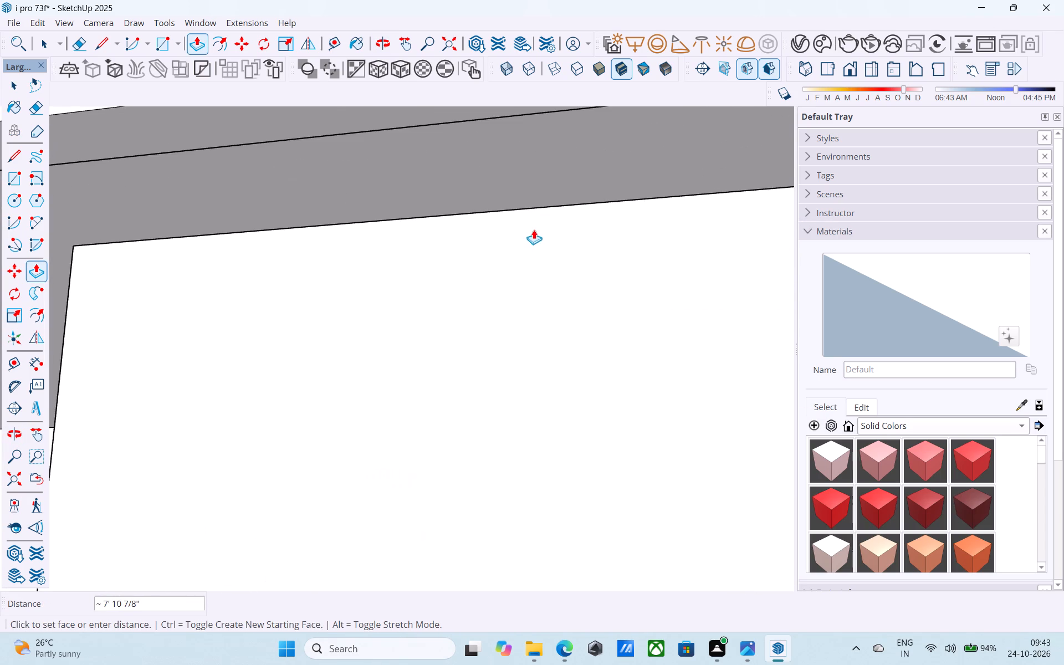
pyautogui.click(525, 157)
# Copy the window opening's vertical edge 6" along the facade wall's inner face, beside the raised floor.
pyautogui.scroll(-16, 529, 158)
pyautogui.moveTo(497, 188); pyautogui.dragTo(374, 309, button='middle')
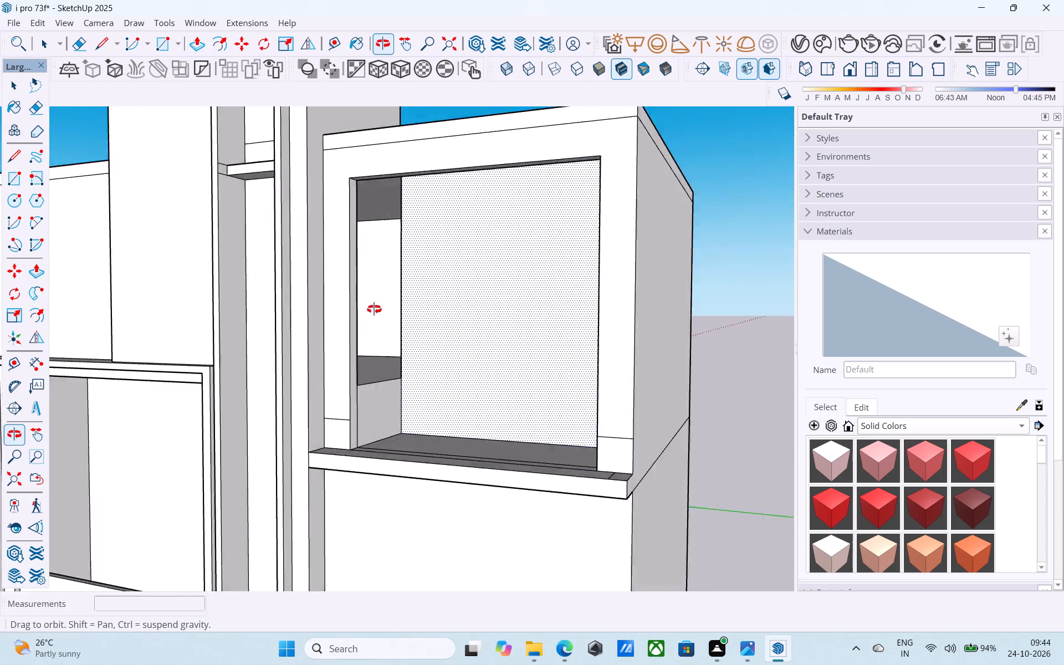
pyautogui.moveTo(374, 309); pyautogui.dragTo(280, 376, button='middle')
pyautogui.scroll(4, 369, 364)
pyautogui.keyDown('shift'); pyautogui.moveTo(374, 365); pyautogui.dragTo(524, 382, button='middle'); pyautogui.keyUp('shift')
pyautogui.scroll(4, 508, 373)
pyautogui.moveTo(479, 360); pyautogui.dragTo(489, 363, button='middle')
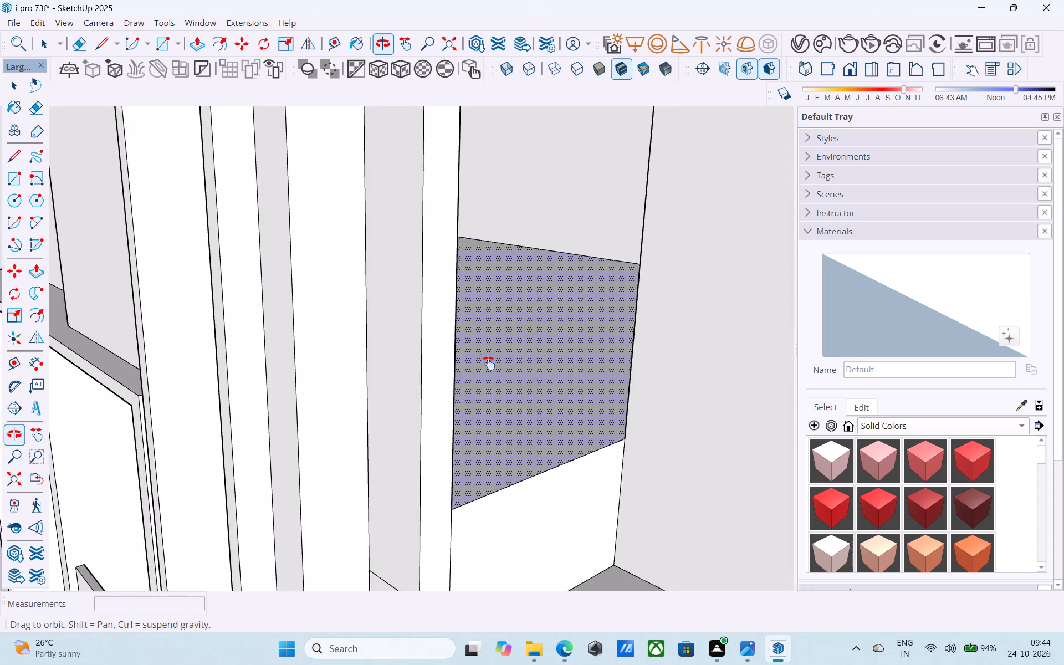
pyautogui.moveTo(489, 363); pyautogui.dragTo(338, 413, button='middle')
pyautogui.press('space')
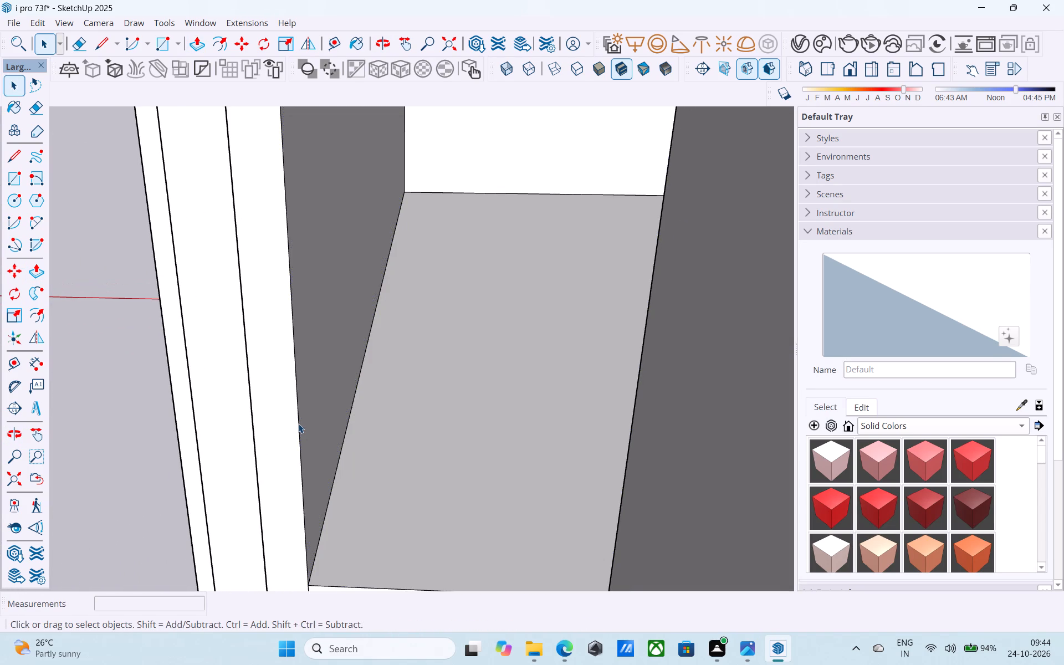
pyautogui.click(298, 423)
pyautogui.press('m')
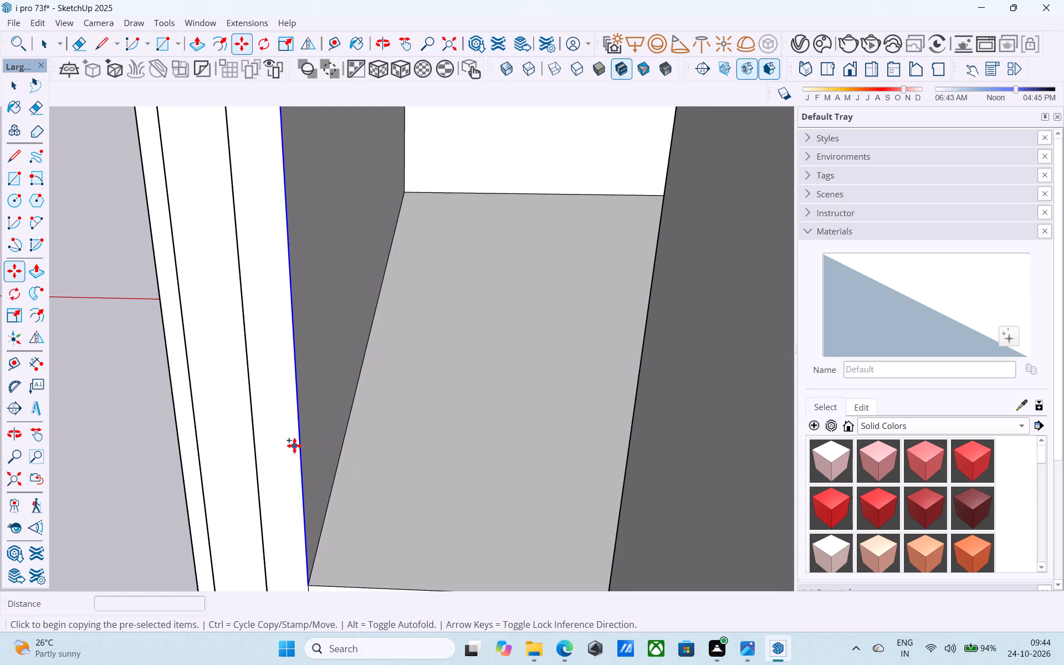
pyautogui.keyDown('shift'); pyautogui.moveTo(294, 444); pyautogui.dragTo(287, 389, button='middle'); pyautogui.keyUp('shift')
pyautogui.click(301, 535)
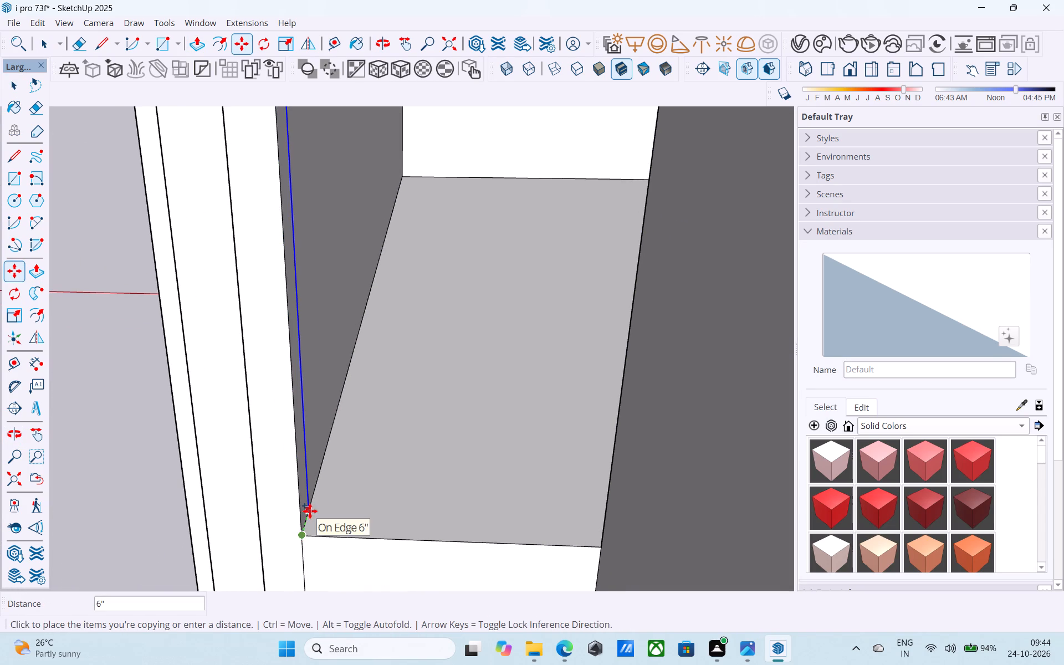
pyautogui.click(310, 511)
pyautogui.press('space')
pyautogui.click(305, 492)
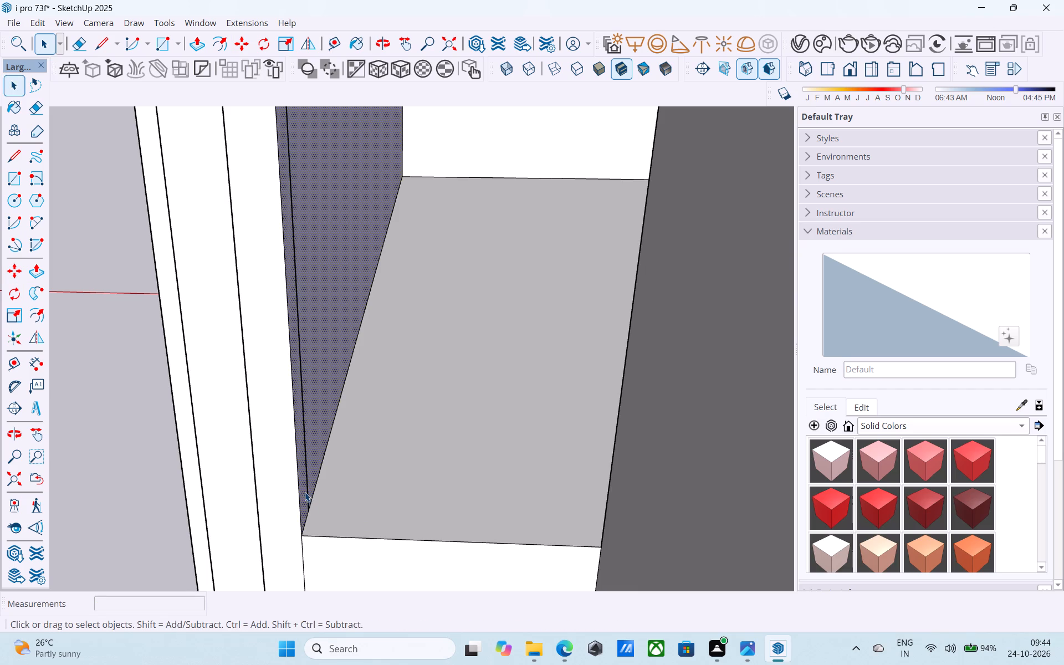
pyautogui.click(303, 491)
# Extend the opening's vertical edge and its 6" copy up to the ceiling on the facade wall's inner face.
pyautogui.moveTo(334, 344); pyautogui.dragTo(387, 514, button='middle')
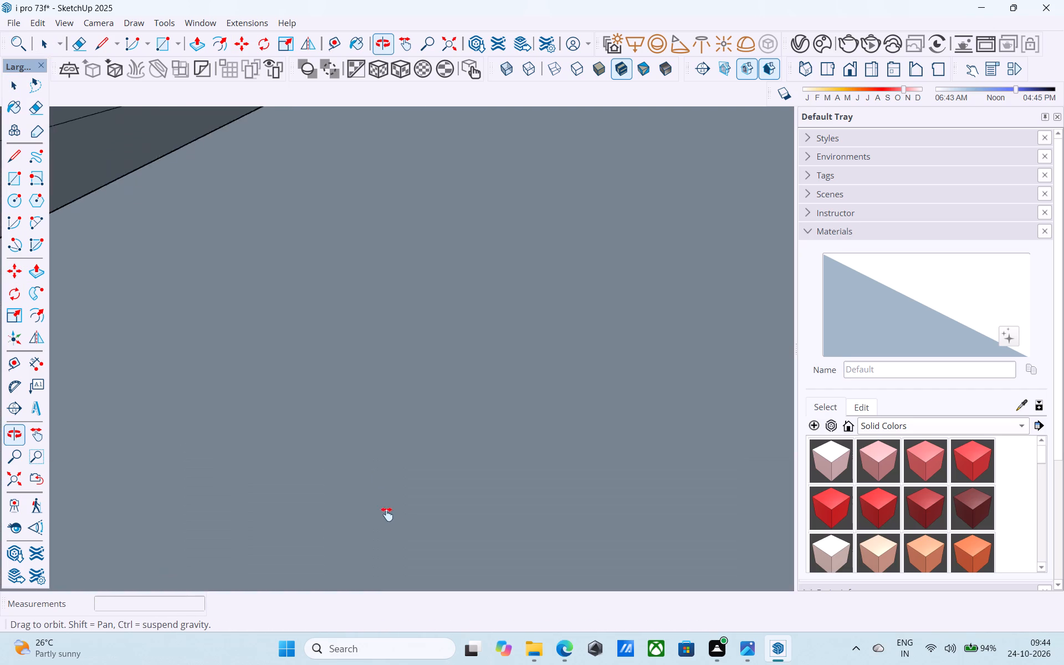
pyautogui.moveTo(387, 514); pyautogui.dragTo(371, 448, button='middle')
pyautogui.scroll(4, 330, 264)
pyautogui.keyDown('shift'); pyautogui.moveTo(340, 260); pyautogui.dragTo(0, 371, button='middle'); pyautogui.keyUp('shift')
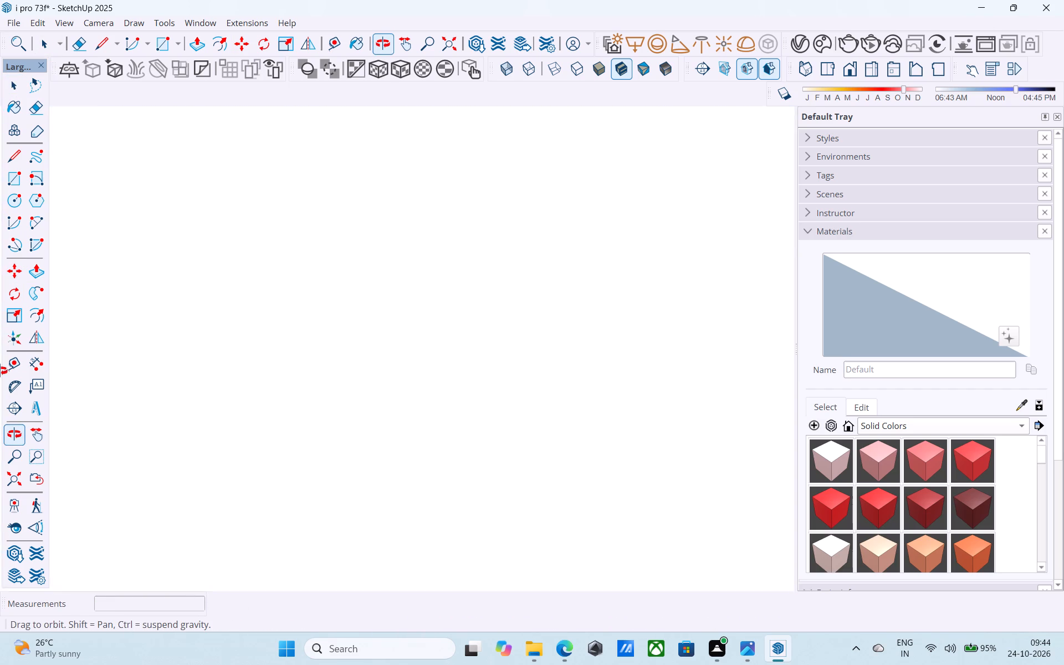
pyautogui.keyDown('shift'); pyautogui.moveTo(0, 371); pyautogui.dragTo(361, 337, button='middle'); pyautogui.keyUp('shift')
pyautogui.scroll(3, 382, 335)
pyautogui.keyDown('shift'); pyautogui.moveTo(350, 311); pyautogui.dragTo(0, 366, button='middle'); pyautogui.keyUp('shift')
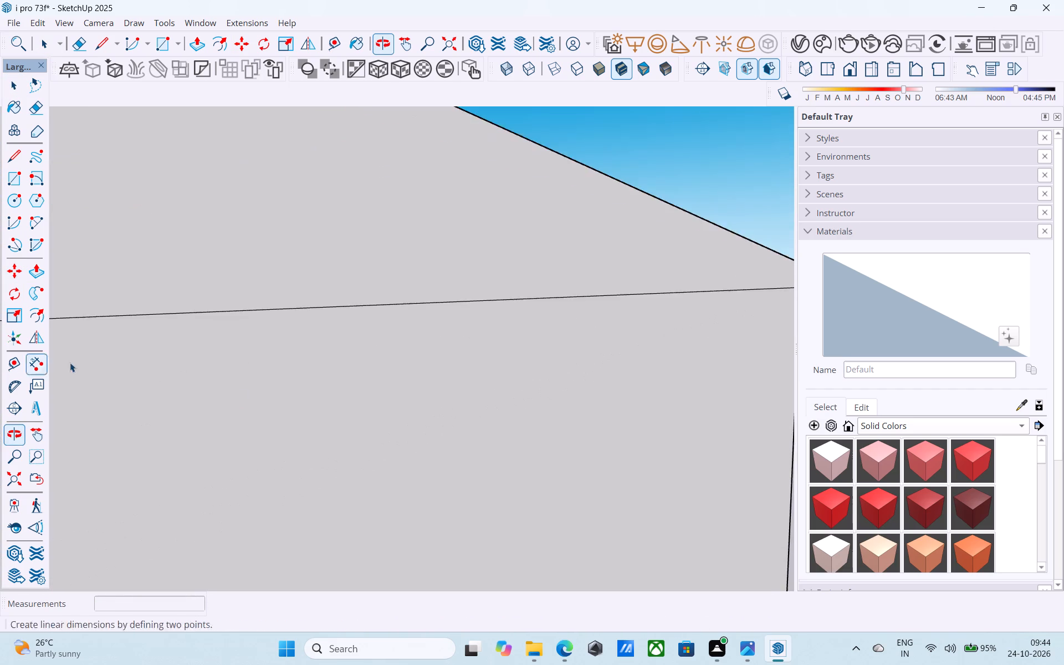
pyautogui.keyDown('shift'); pyautogui.moveTo(259, 395); pyautogui.dragTo(1036, 220, button='middle'); pyautogui.keyUp('shift')
pyautogui.keyDown('shift'); pyautogui.moveTo(462, 347); pyautogui.dragTo(1063, 342, button='middle'); pyautogui.keyUp('shift')
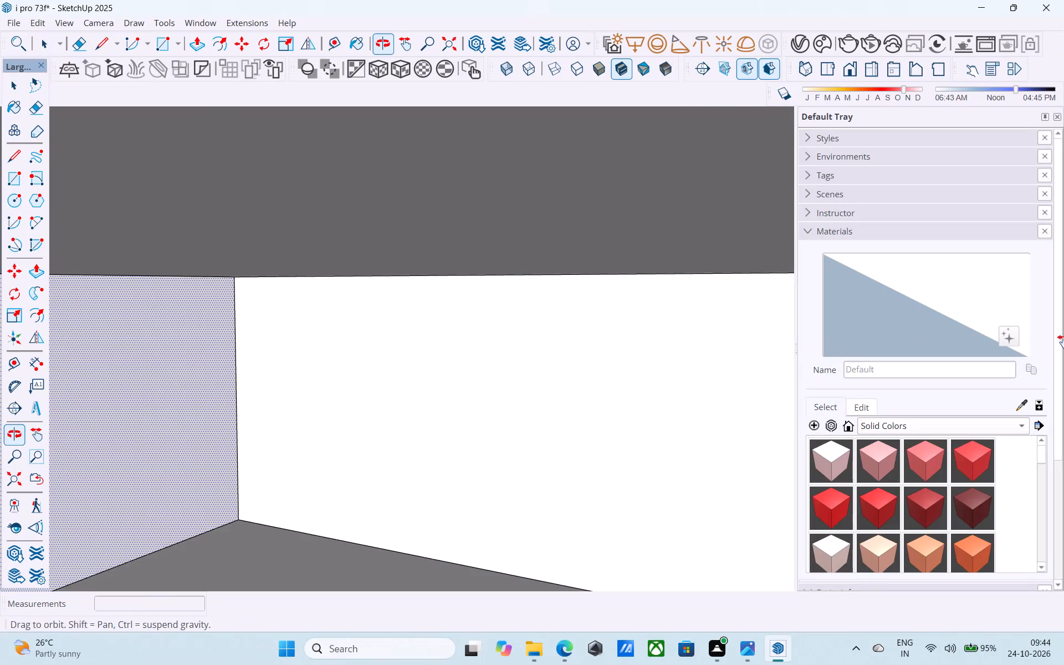
pyautogui.keyDown('shift'); pyautogui.moveTo(1063, 342); pyautogui.dragTo(1063, 341, button='middle'); pyautogui.keyUp('shift')
pyautogui.keyDown('shift'); pyautogui.moveTo(108, 347); pyautogui.dragTo(422, 270, button='middle'); pyautogui.keyUp('shift')
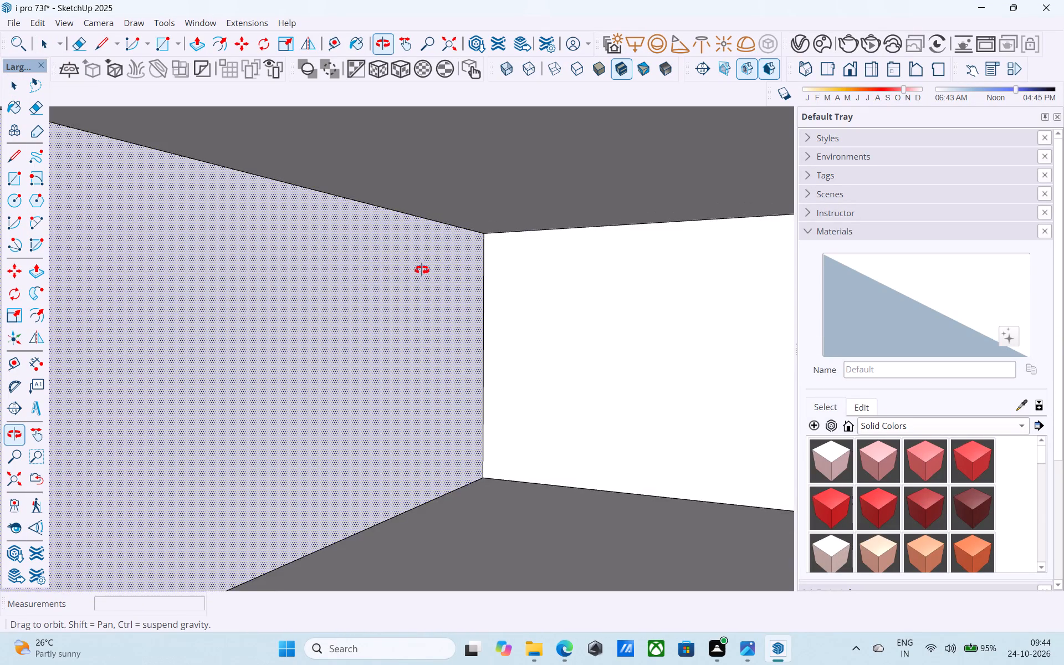
pyautogui.keyDown('shift'); pyautogui.moveTo(422, 270); pyautogui.dragTo(417, 270, button='middle'); pyautogui.keyUp('shift')
pyautogui.keyDown('shift'); pyautogui.moveTo(156, 281); pyautogui.dragTo(421, 302, button='middle'); pyautogui.keyUp('shift')
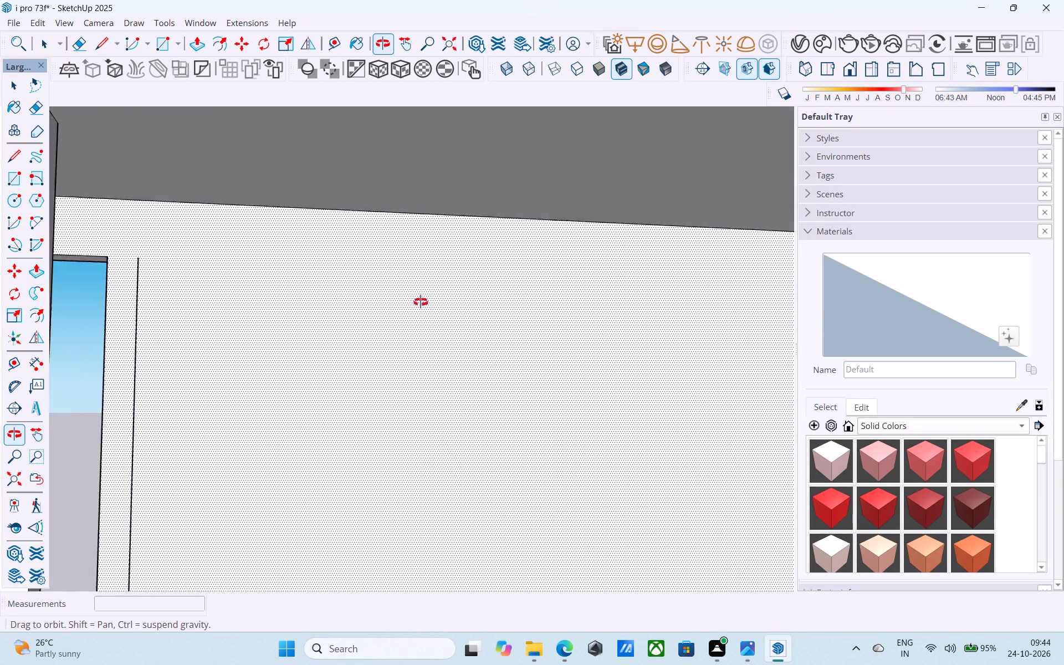
pyautogui.keyDown('shift'); pyautogui.moveTo(421, 302); pyautogui.dragTo(402, 295, button='middle'); pyautogui.keyUp('shift')
pyautogui.keyDown('shift'); pyautogui.moveTo(172, 247); pyautogui.dragTo(178, 273, button='middle'); pyautogui.keyUp('shift')
pyautogui.keyDown('shift'); pyautogui.scroll(1, 229, 259); pyautogui.keyUp('shift')
pyautogui.press('l')
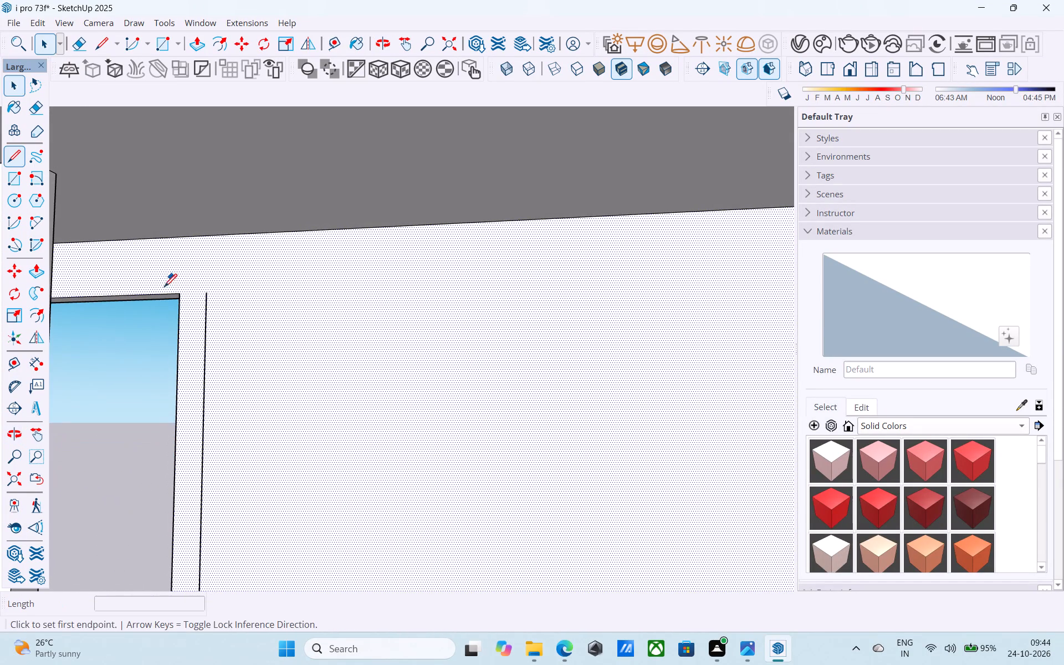
pyautogui.scroll(3, 157, 302)
pyautogui.click(195, 287)
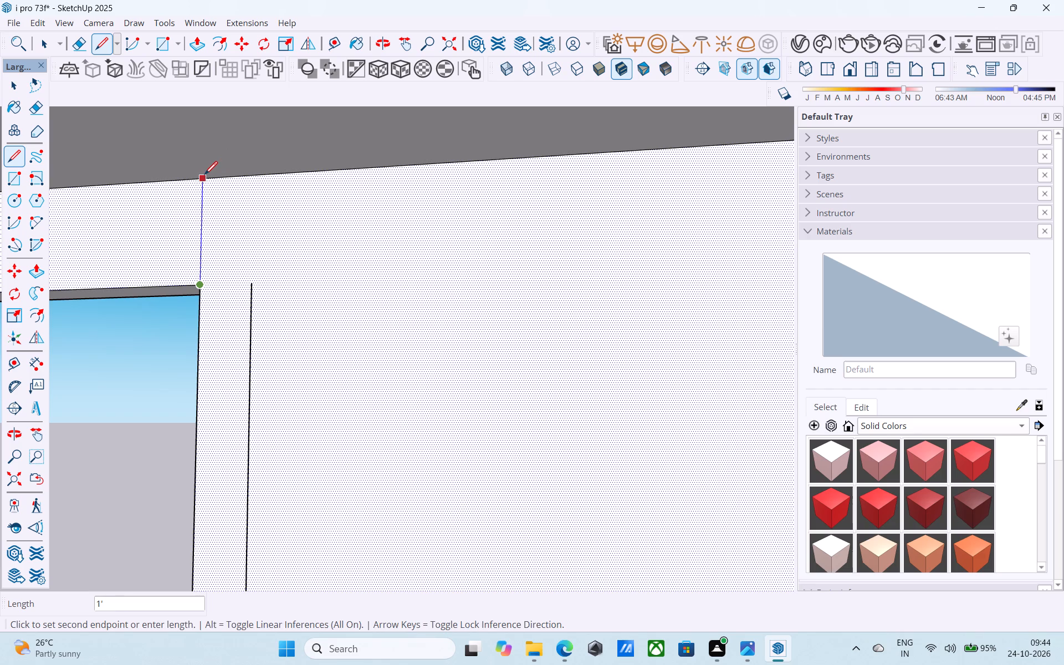
pyautogui.click(204, 176)
pyautogui.click(253, 287)
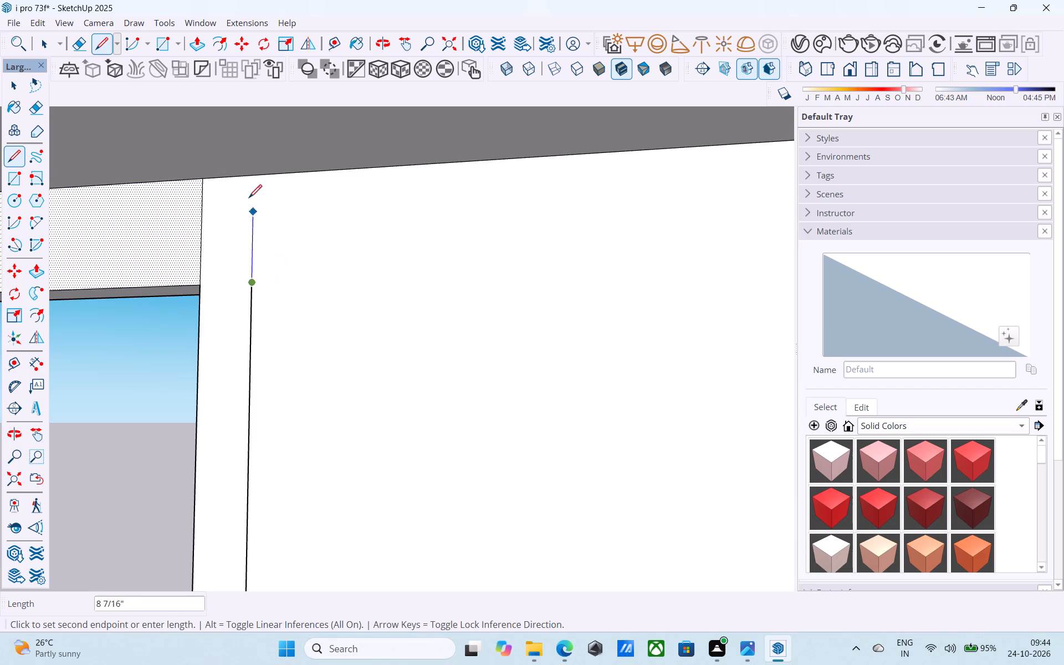
pyautogui.click(247, 181)
# Pull the 6" strip beside the window opening 4' inward to meet the partition.
pyautogui.press('space')
pyautogui.click(238, 214)
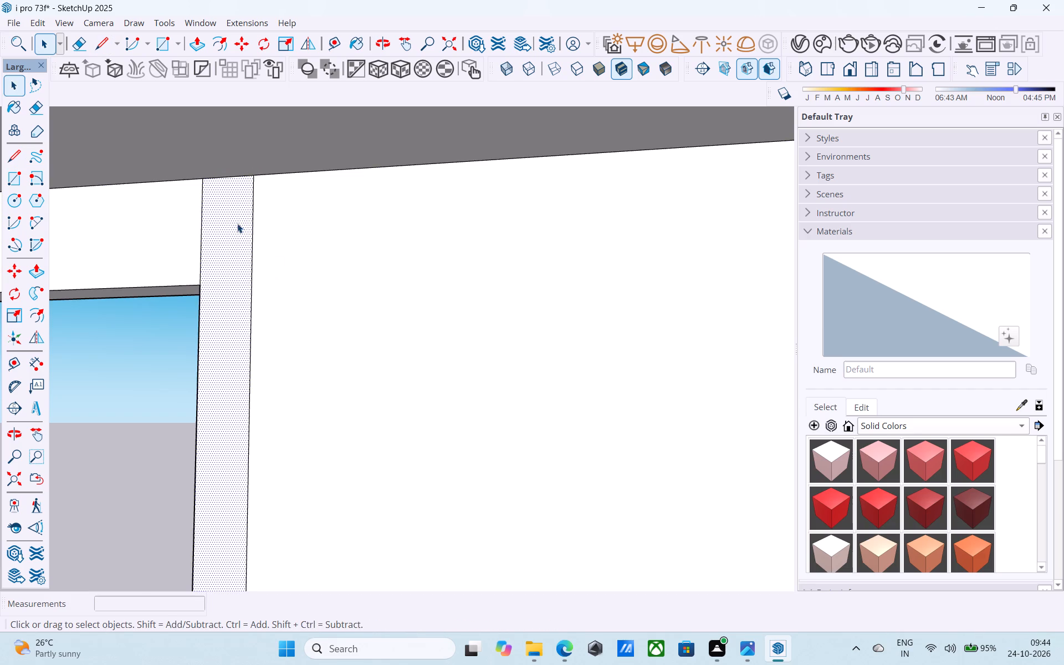
pyautogui.press('p')
pyautogui.click(233, 248)
pyautogui.scroll(-3, 212, 276)
pyautogui.moveTo(208, 278); pyautogui.dragTo(110, 294, button='middle')
pyautogui.keyDown('shift'); pyautogui.scroll(-1, 207, 278); pyautogui.keyUp('shift')
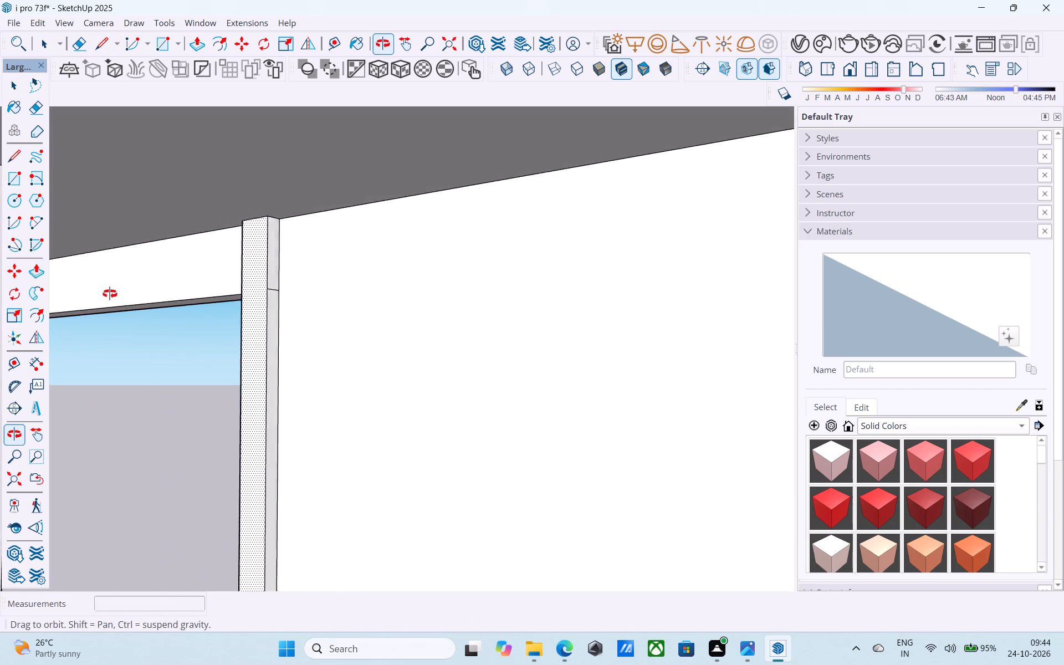
pyautogui.moveTo(110, 294); pyautogui.dragTo(361, 302, button='middle')
pyautogui.click(372, 266)
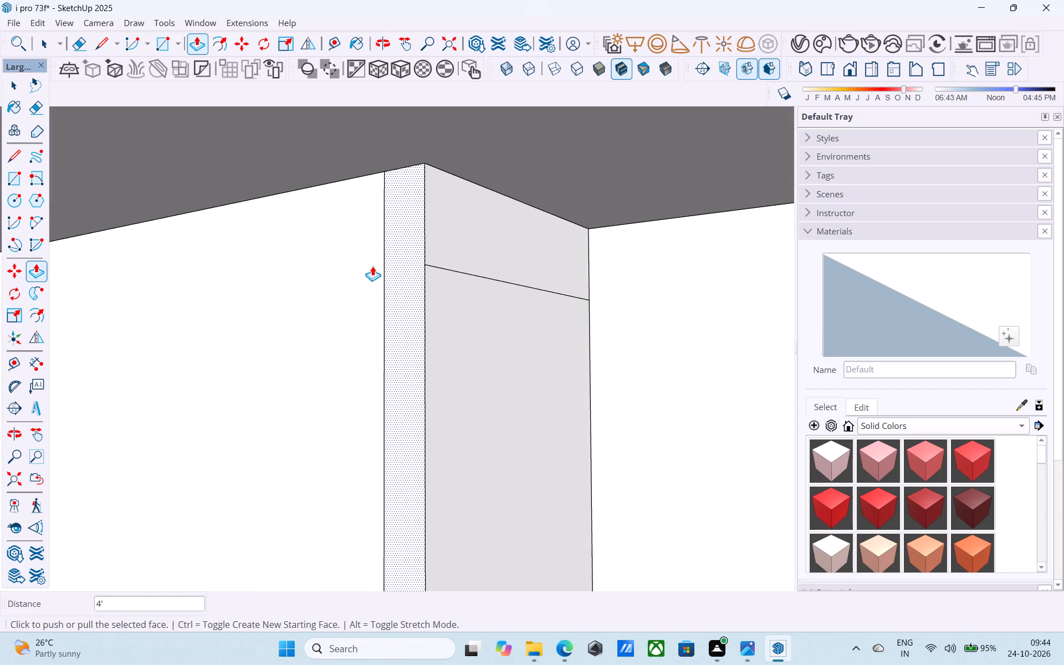
# Examine the recess behind the upper storey's window opening from outside the building.
pyautogui.click(846, 68)
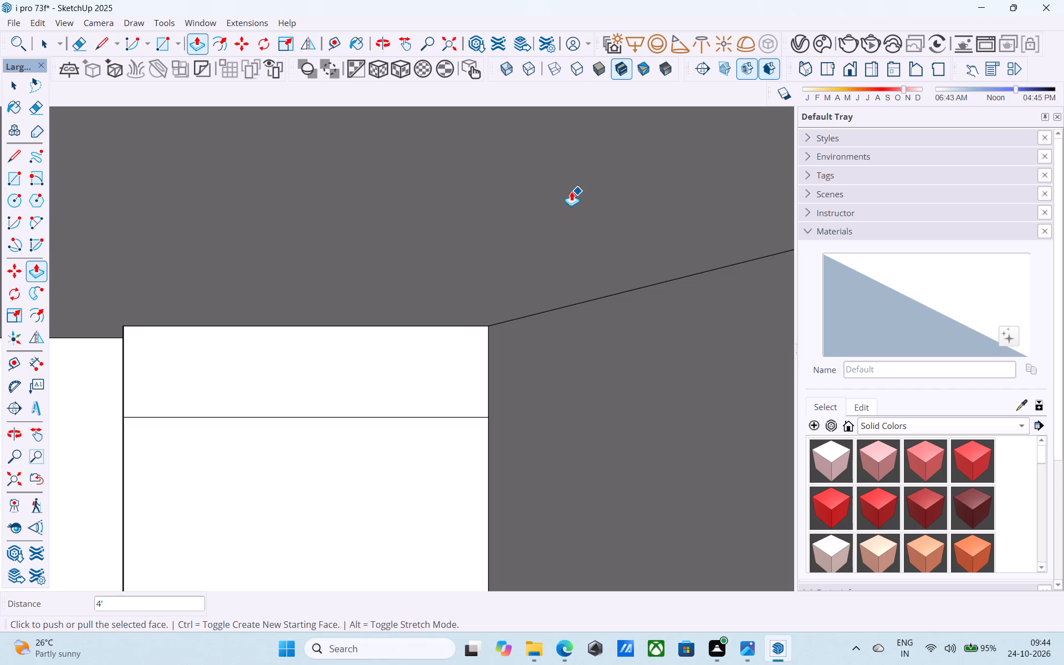
pyautogui.scroll(-4, 562, 194)
pyautogui.click(893, 73)
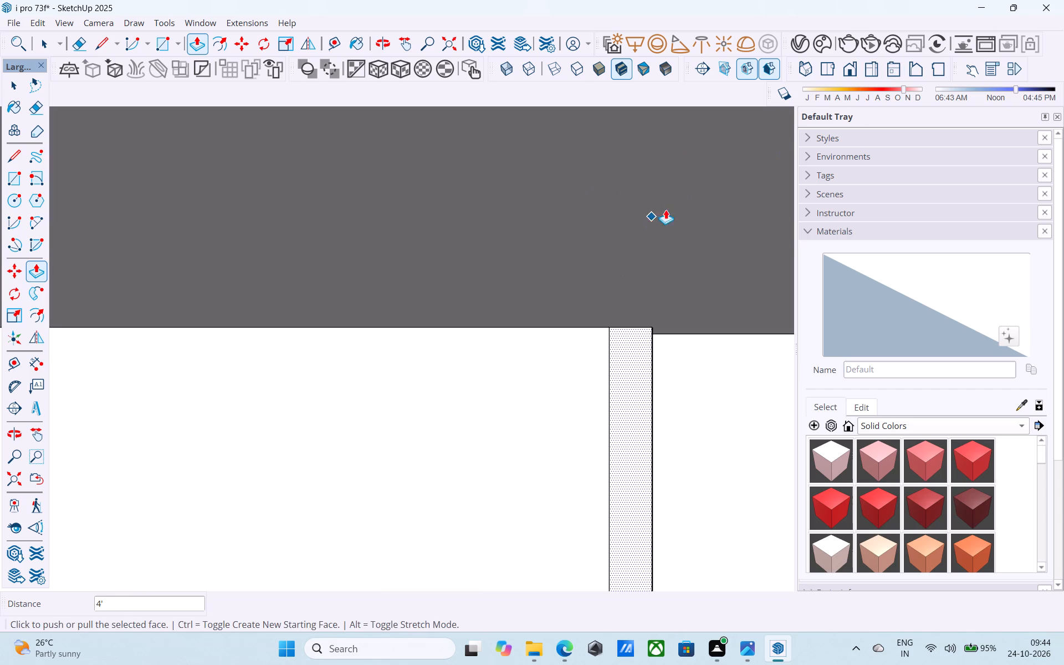
pyautogui.click(846, 71)
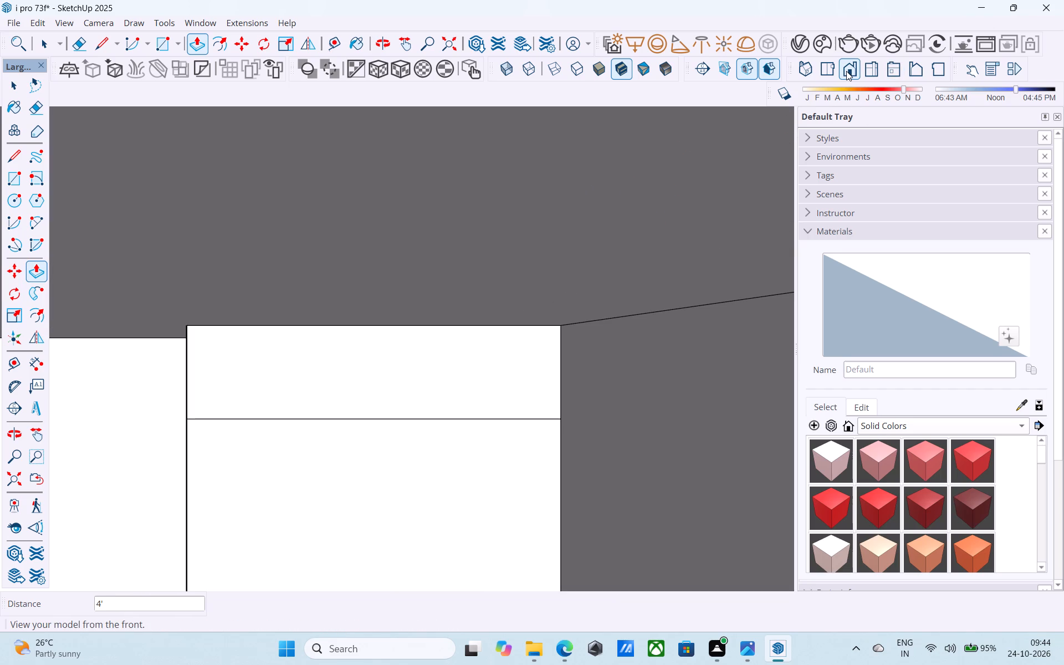
pyautogui.click(827, 72)
pyautogui.click(923, 65)
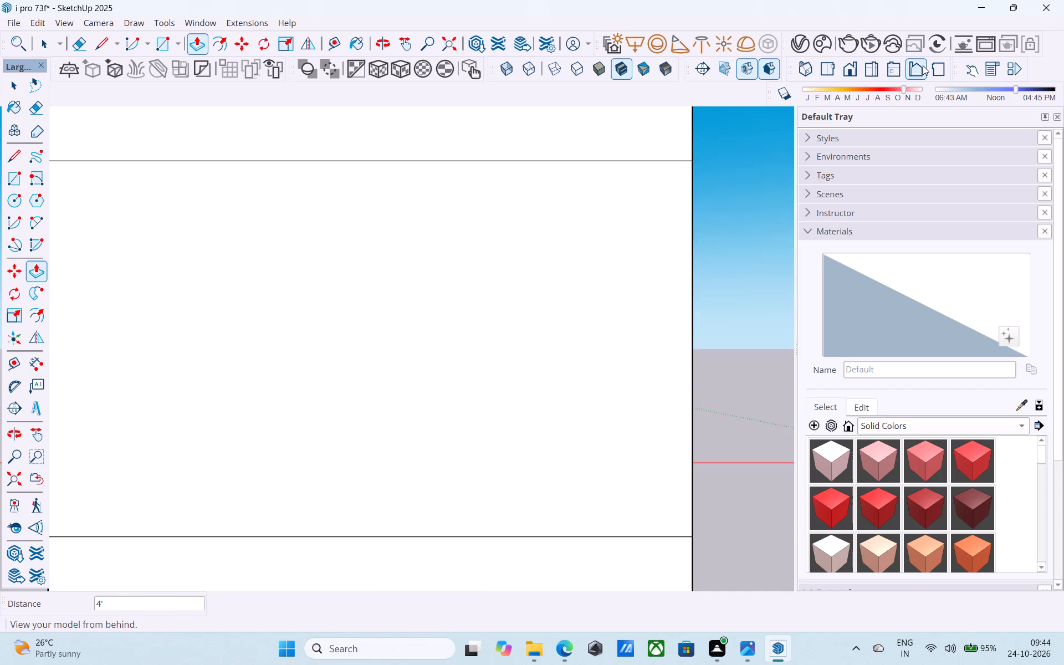
pyautogui.scroll(-6, 758, 171)
pyautogui.scroll(-5, 659, 210)
pyautogui.moveTo(477, 237); pyautogui.dragTo(862, 250, button='middle')
pyautogui.moveTo(532, 247); pyautogui.dragTo(524, 355, button='middle')
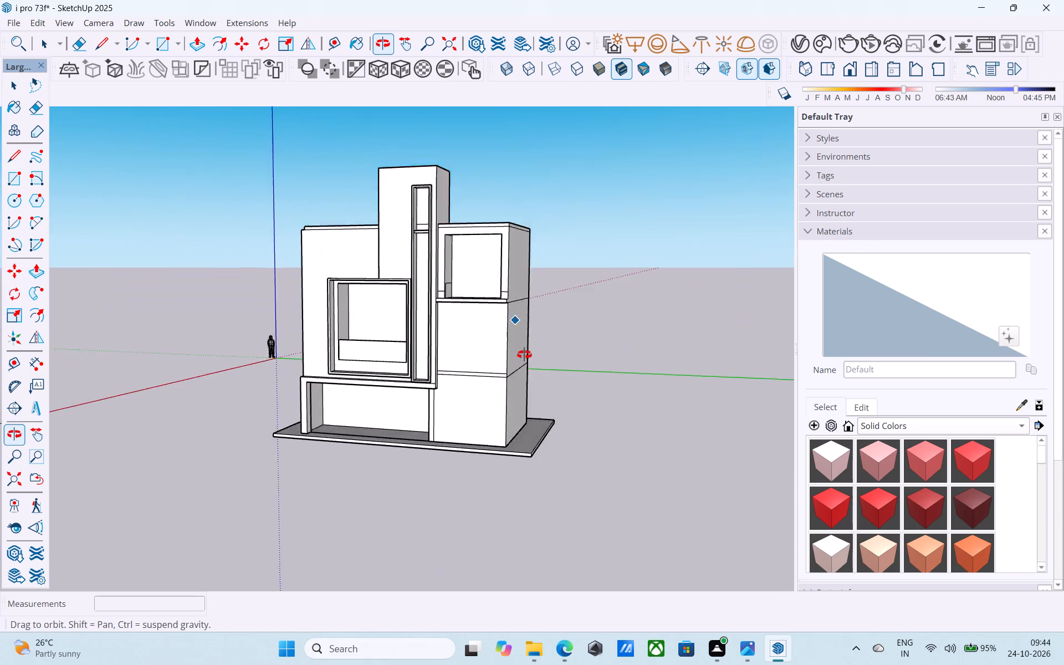
pyautogui.moveTo(524, 355); pyautogui.dragTo(562, 299, button='middle')
pyautogui.scroll(3, 471, 237)
pyautogui.keyDown('shift'); pyautogui.moveTo(468, 232); pyautogui.dragTo(465, 263, button='middle'); pyautogui.keyUp('shift')
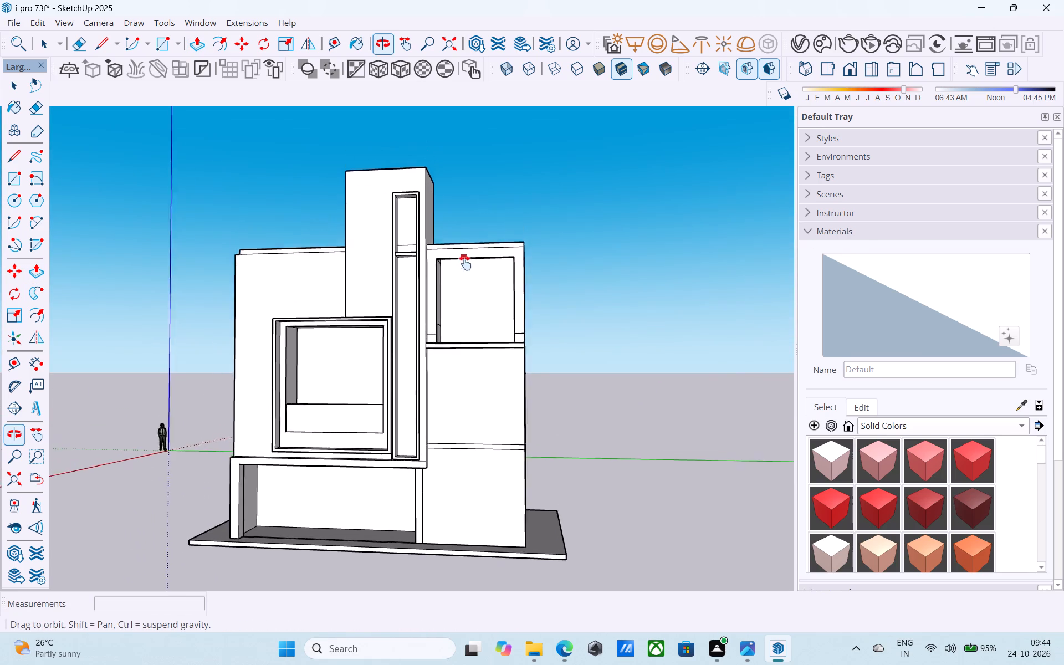
pyautogui.keyDown('shift'); pyautogui.moveTo(465, 263); pyautogui.dragTo(497, 337, button='middle'); pyautogui.keyUp('shift')
pyautogui.scroll(5, 494, 346)
pyautogui.keyDown('shift'); pyautogui.moveTo(497, 298); pyautogui.dragTo(478, 352, button='middle'); pyautogui.keyUp('shift')
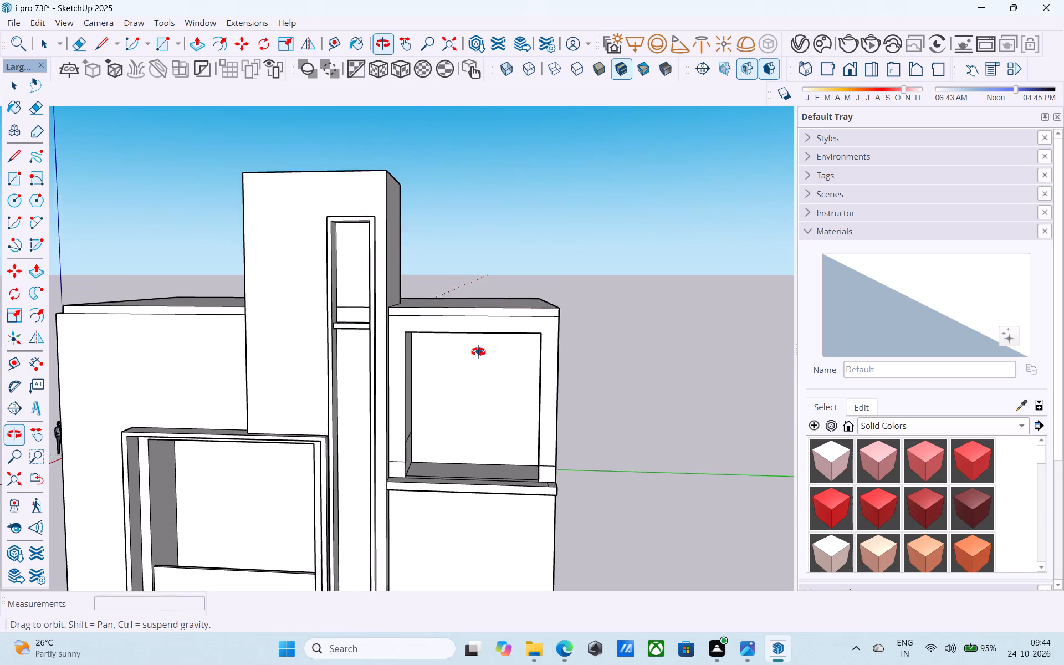
pyautogui.keyDown('shift'); pyautogui.moveTo(478, 352); pyautogui.dragTo(470, 338, button='middle'); pyautogui.keyUp('shift')
pyautogui.scroll(2, 470, 340)
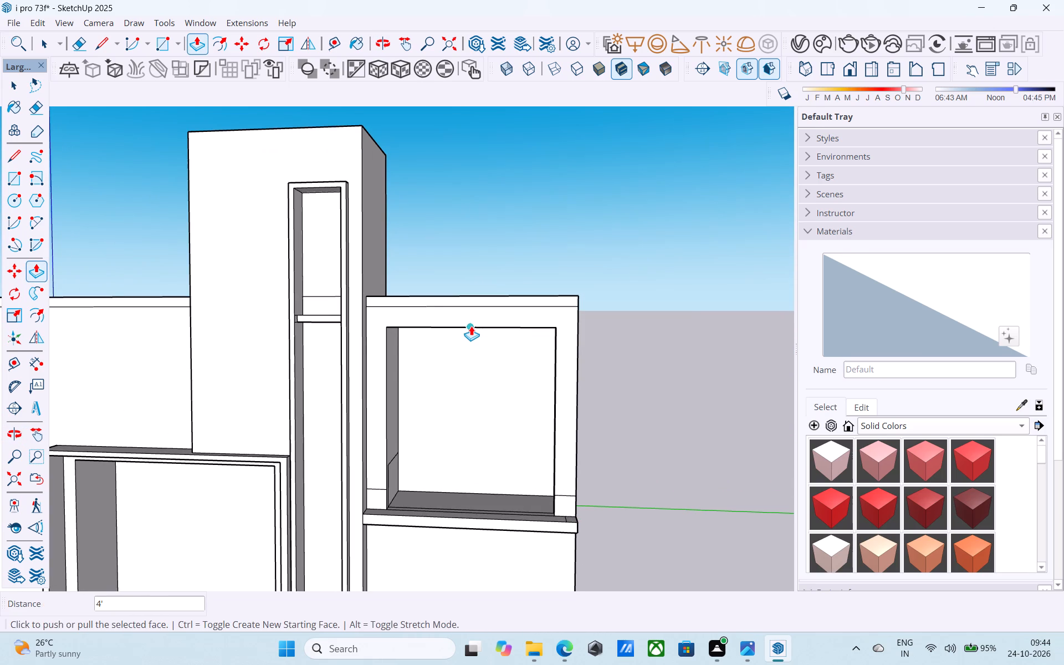
pyautogui.press('space')
pyautogui.click(381, 372)
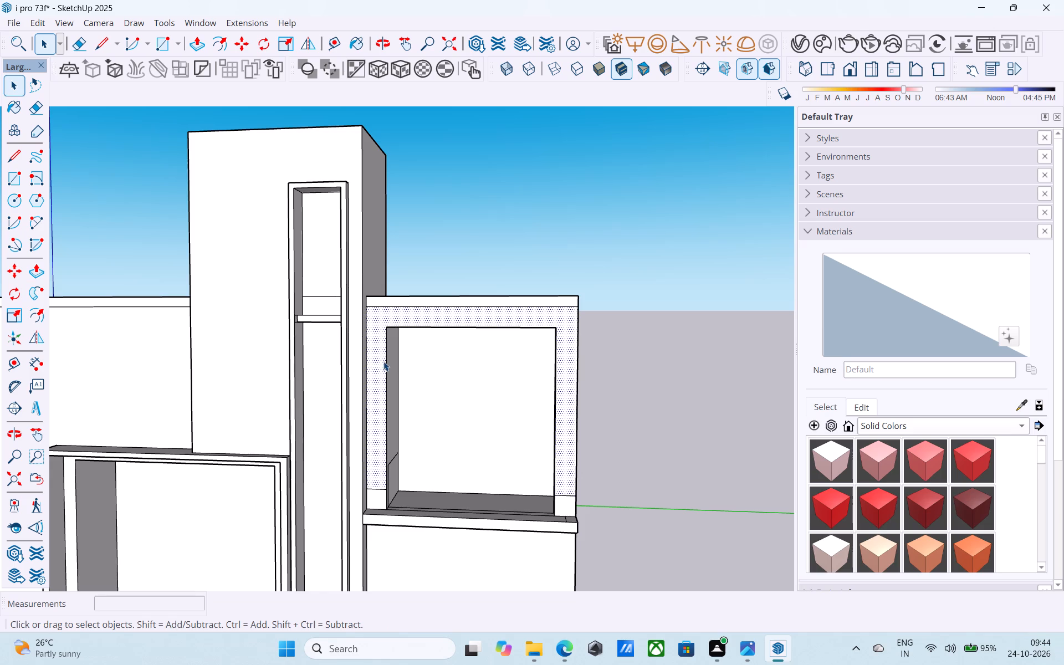
pyautogui.scroll(-4, 411, 453)
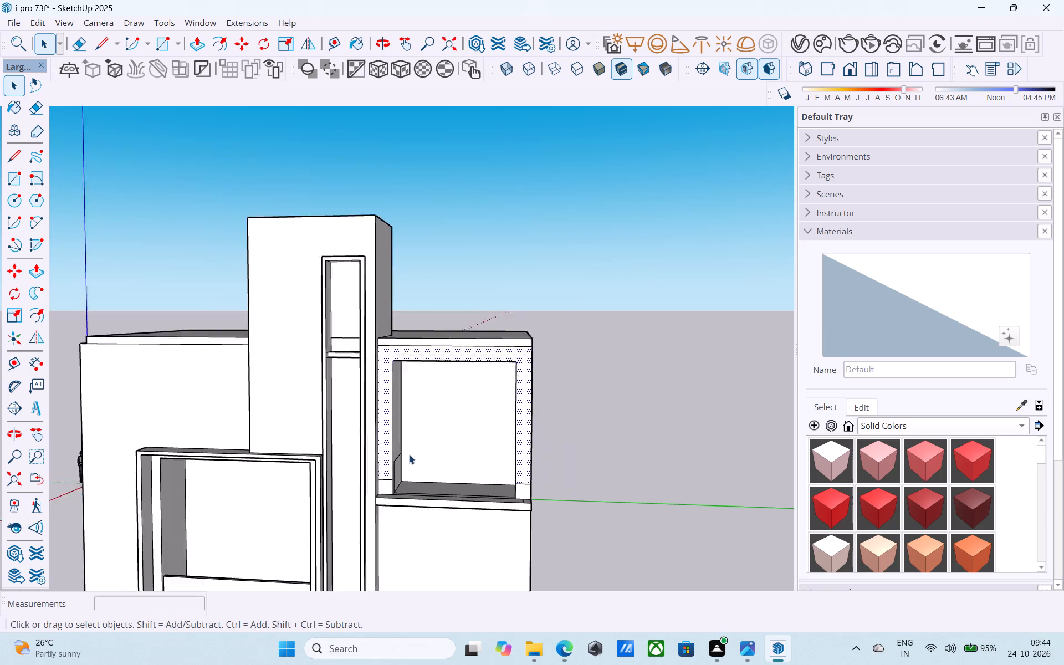
pyautogui.scroll(-2, 409, 454)
pyautogui.moveTo(407, 457); pyautogui.dragTo(350, 528, button='middle')
pyautogui.scroll(5, 394, 478)
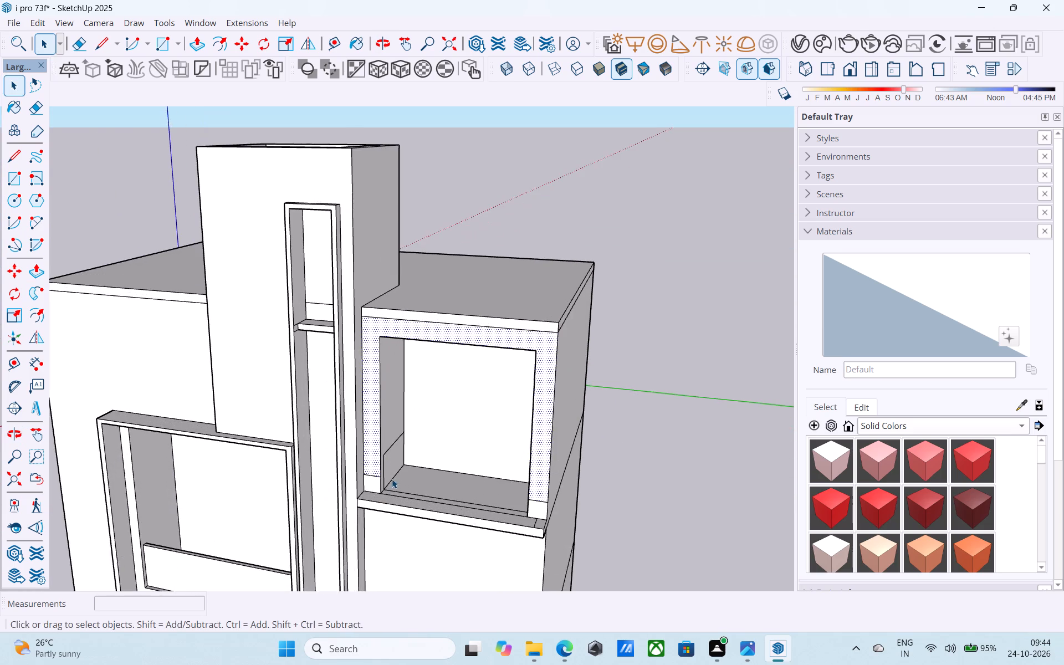
pyautogui.scroll(4, 383, 487)
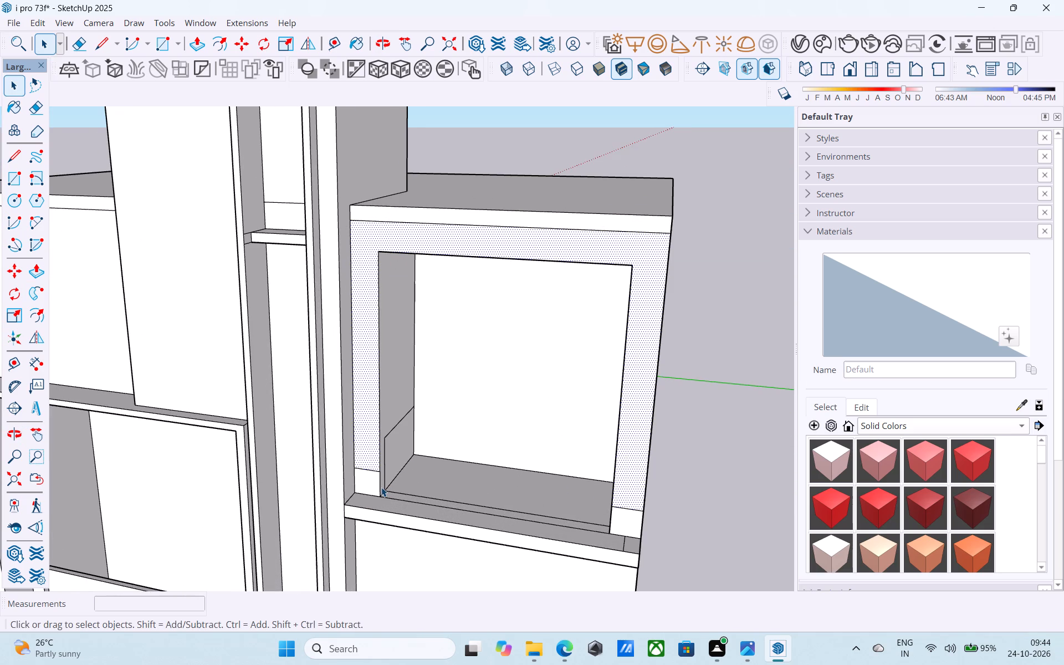
# Erase the leftover edges at the base of both window jambs and on the lower part of the recess's side wall.
pyautogui.press('e')
pyautogui.click(374, 471)
pyautogui.click(399, 424)
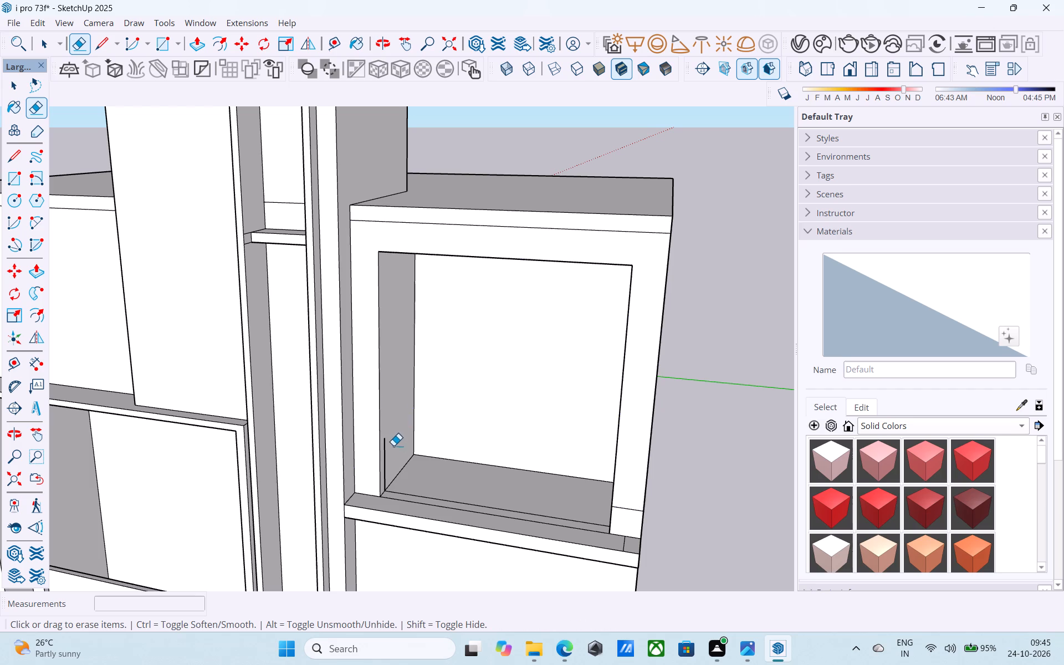
pyautogui.click(385, 450)
pyautogui.click(402, 474)
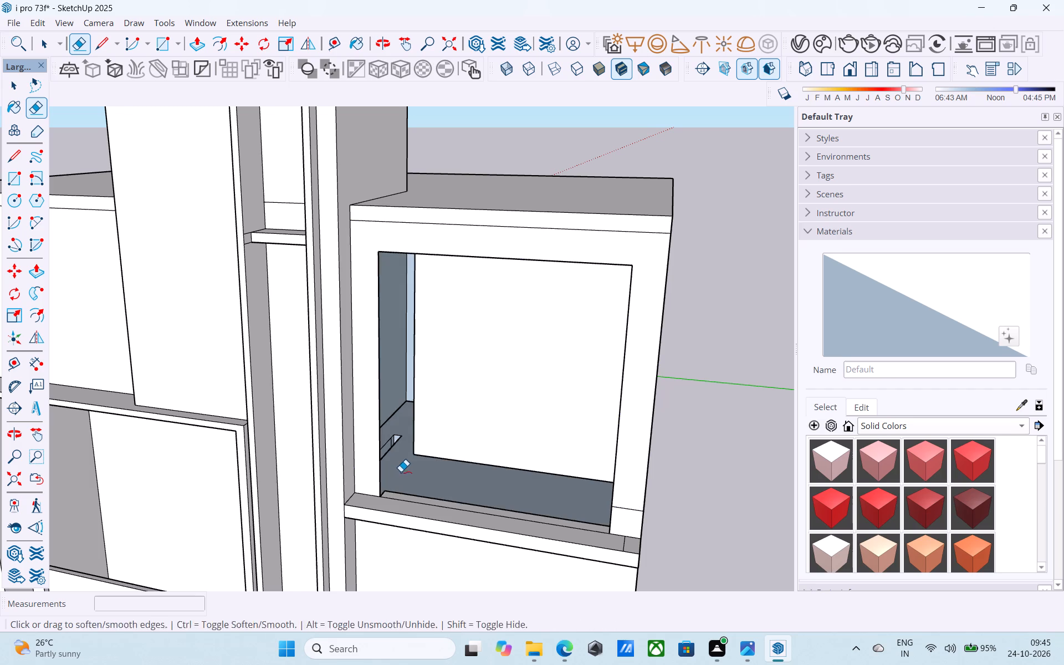
pyautogui.hotkey('ctrl', 'z')
pyautogui.moveTo(627, 512); pyautogui.dragTo(627, 507)
pyautogui.press('space')
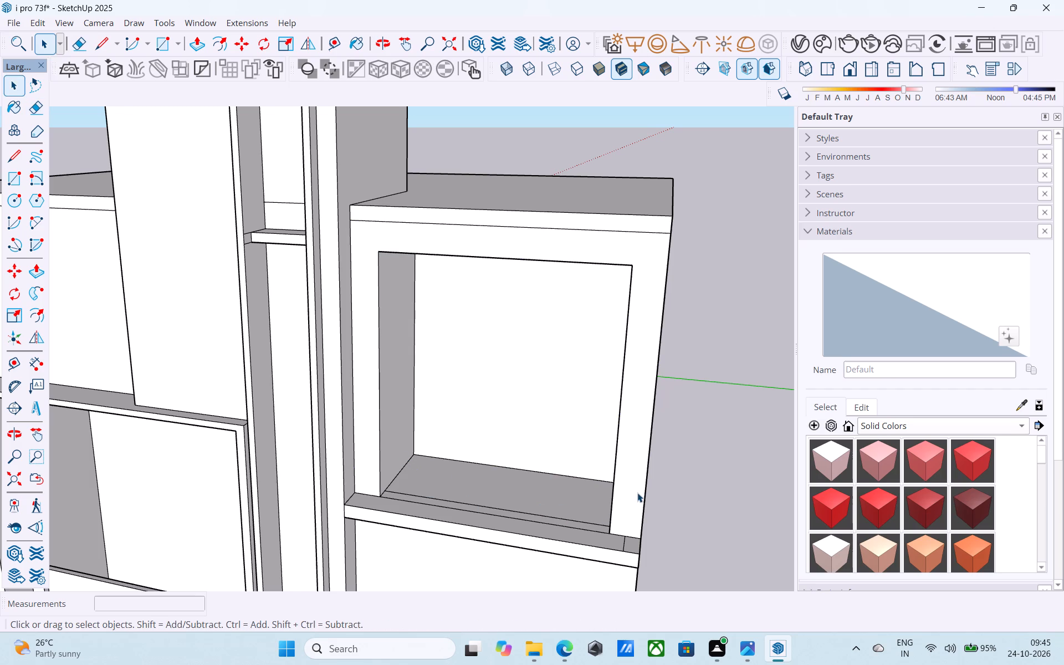
# Push the facade face framing the upper storey's window opening 6" inward.
pyautogui.click(637, 493)
pyautogui.press('p')
pyautogui.click(637, 493)
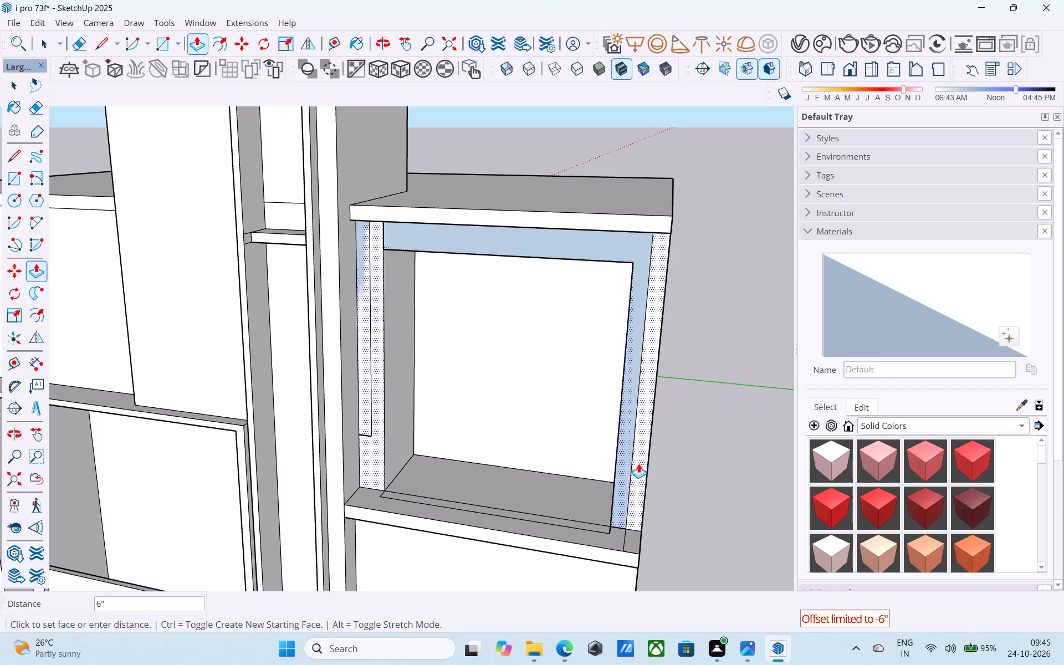
pyautogui.click(638, 463)
pyautogui.press('space')
pyautogui.keyDown('shift'); pyautogui.moveTo(605, 431); pyautogui.dragTo(610, 509, button='middle'); pyautogui.keyUp('shift')
pyautogui.scroll(1, 610, 509)
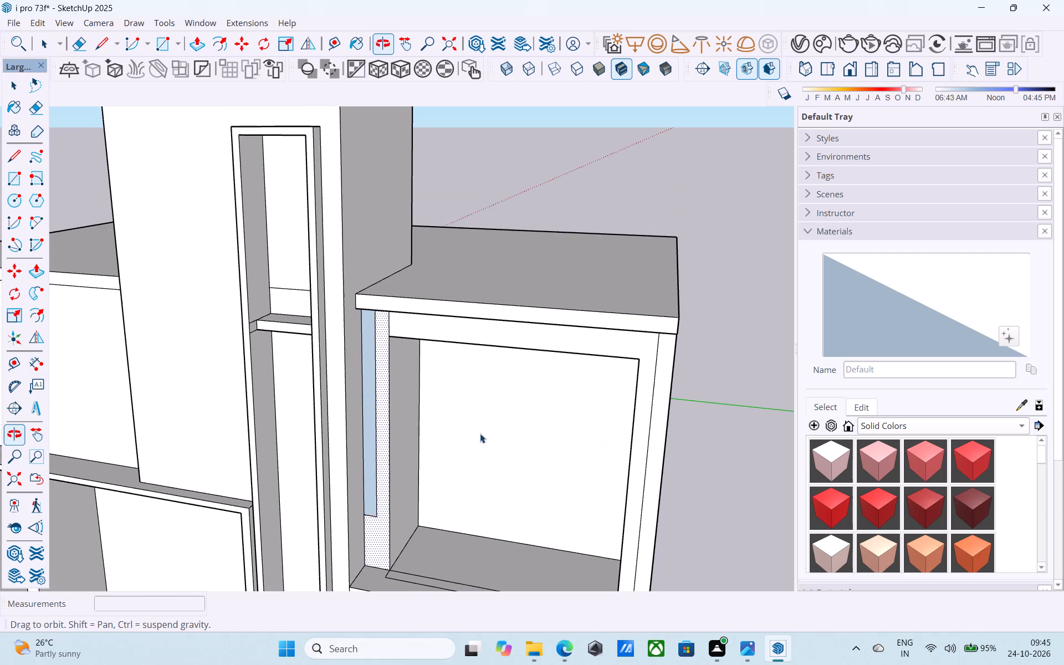
pyautogui.scroll(2, 480, 433)
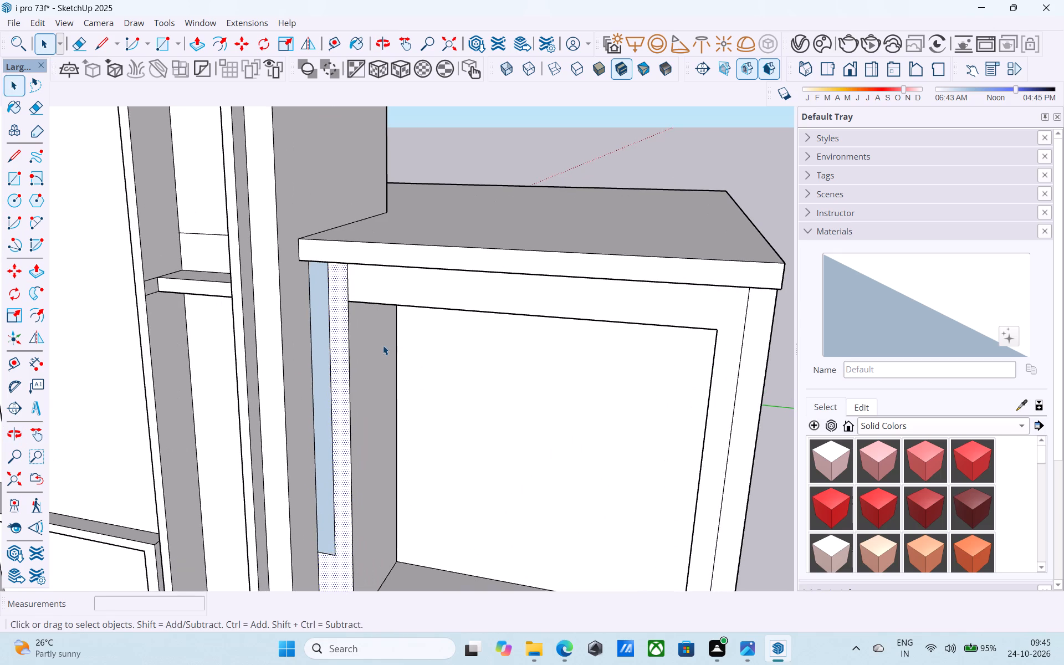